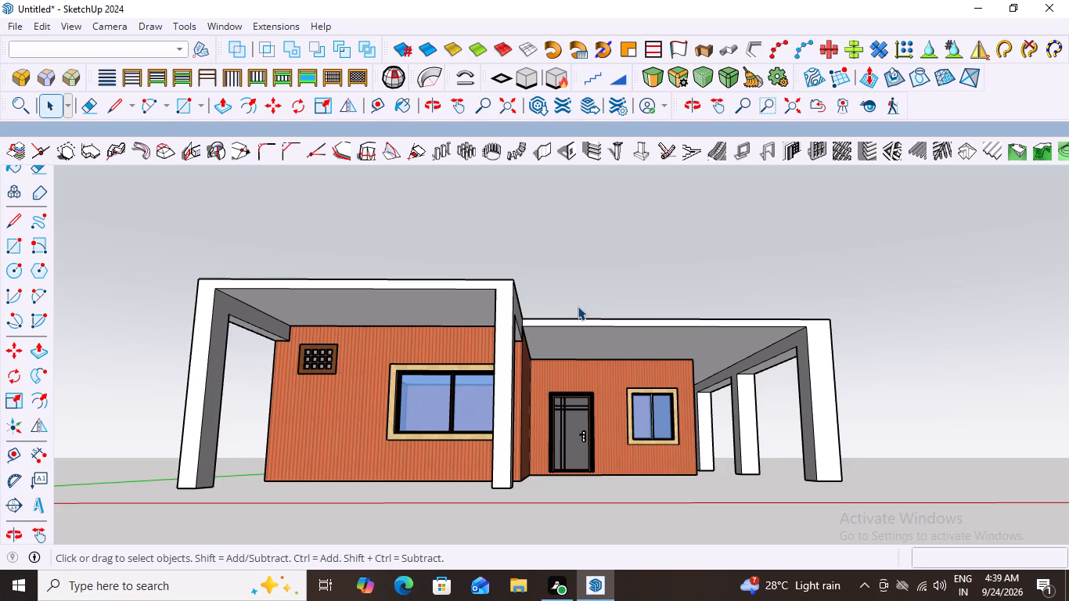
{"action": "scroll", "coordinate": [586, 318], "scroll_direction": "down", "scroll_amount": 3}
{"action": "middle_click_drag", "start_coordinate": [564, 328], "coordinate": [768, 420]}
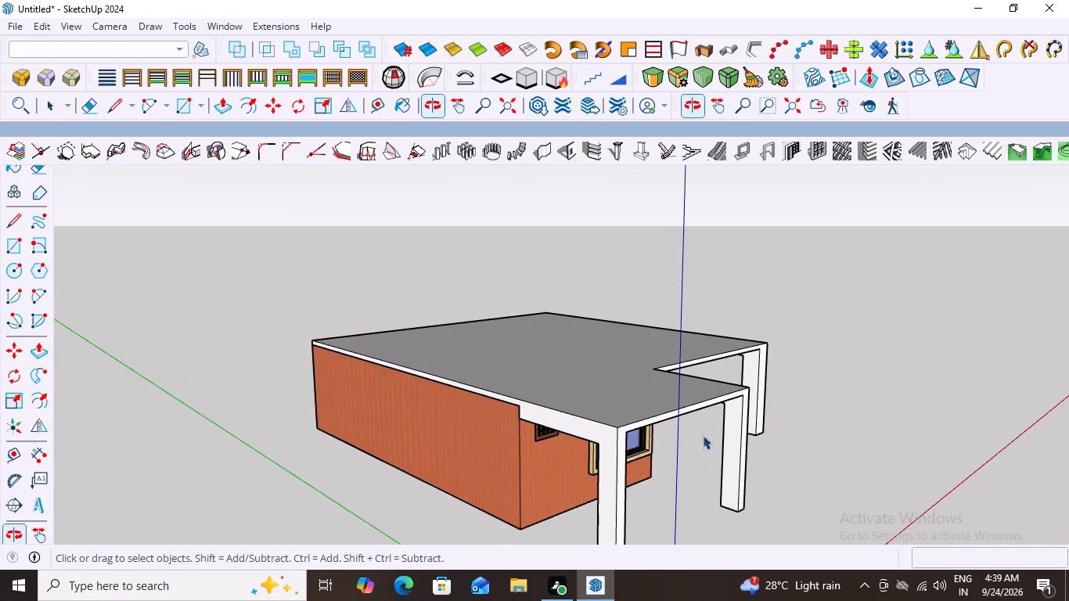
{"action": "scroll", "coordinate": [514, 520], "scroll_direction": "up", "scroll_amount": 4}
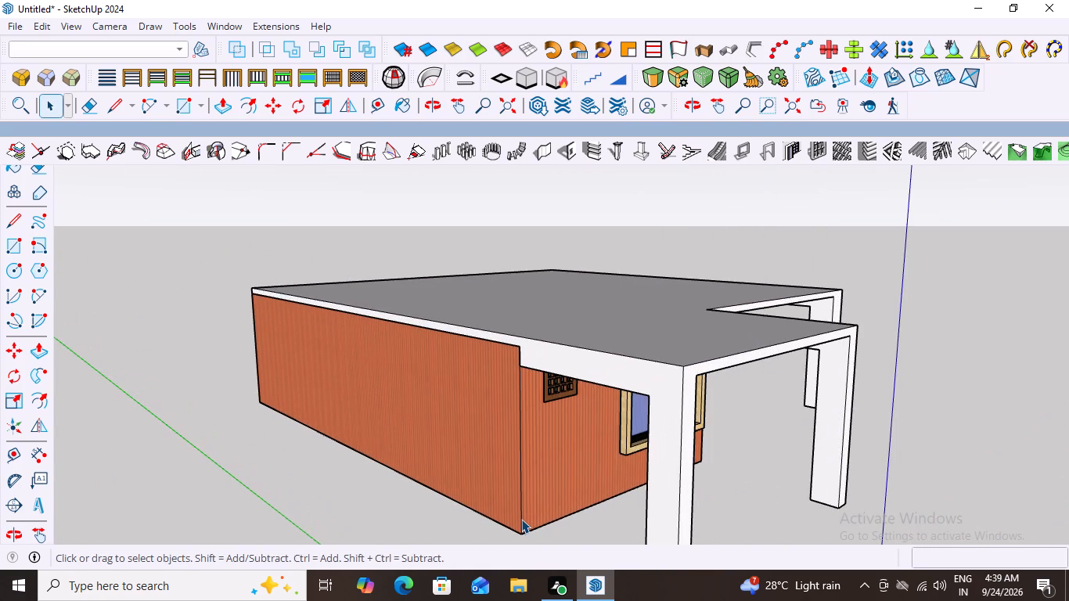
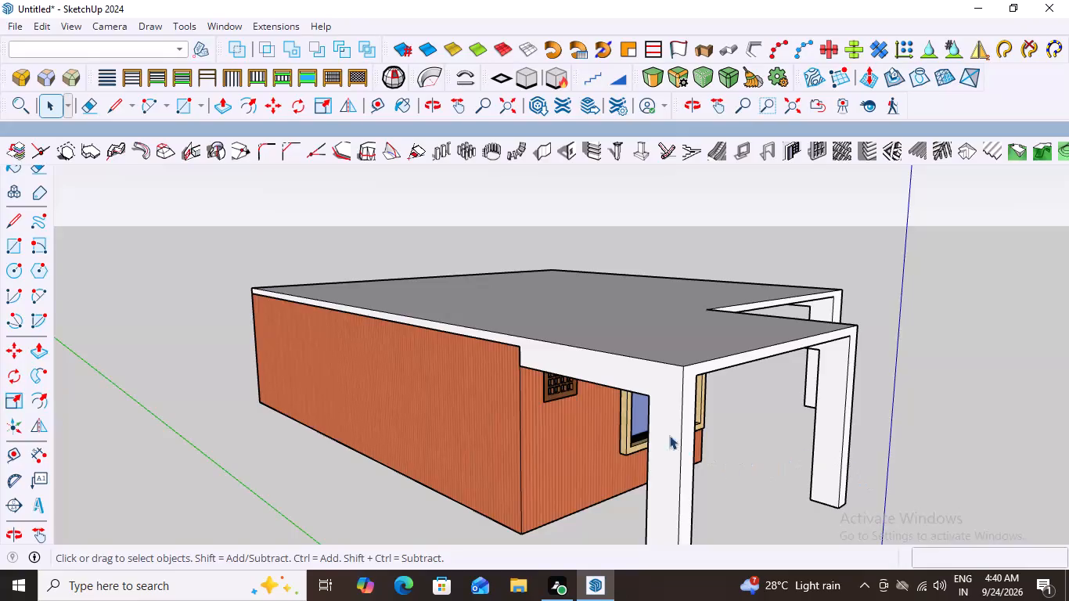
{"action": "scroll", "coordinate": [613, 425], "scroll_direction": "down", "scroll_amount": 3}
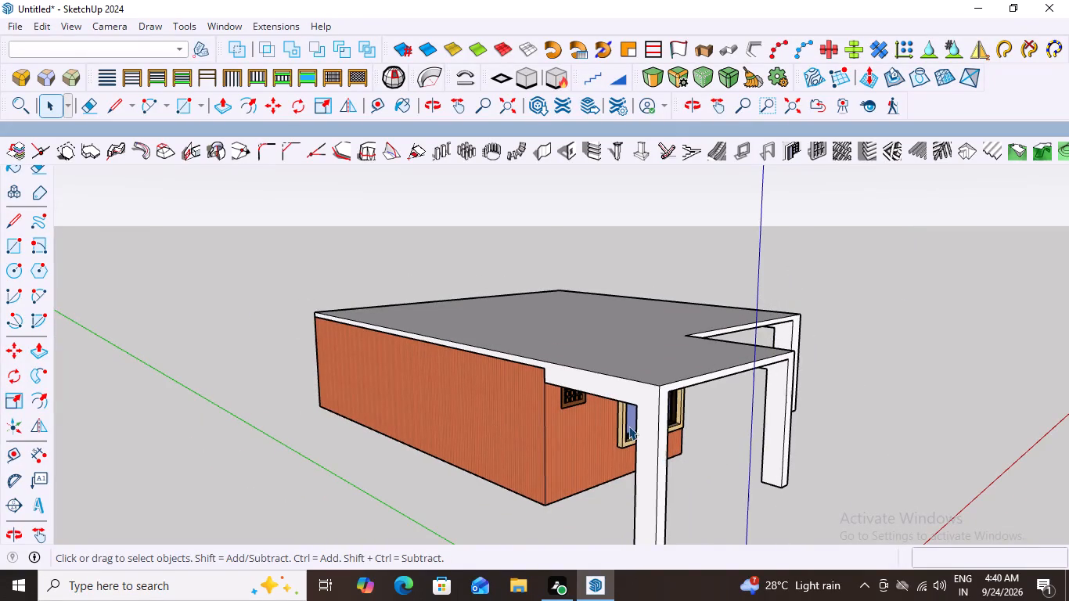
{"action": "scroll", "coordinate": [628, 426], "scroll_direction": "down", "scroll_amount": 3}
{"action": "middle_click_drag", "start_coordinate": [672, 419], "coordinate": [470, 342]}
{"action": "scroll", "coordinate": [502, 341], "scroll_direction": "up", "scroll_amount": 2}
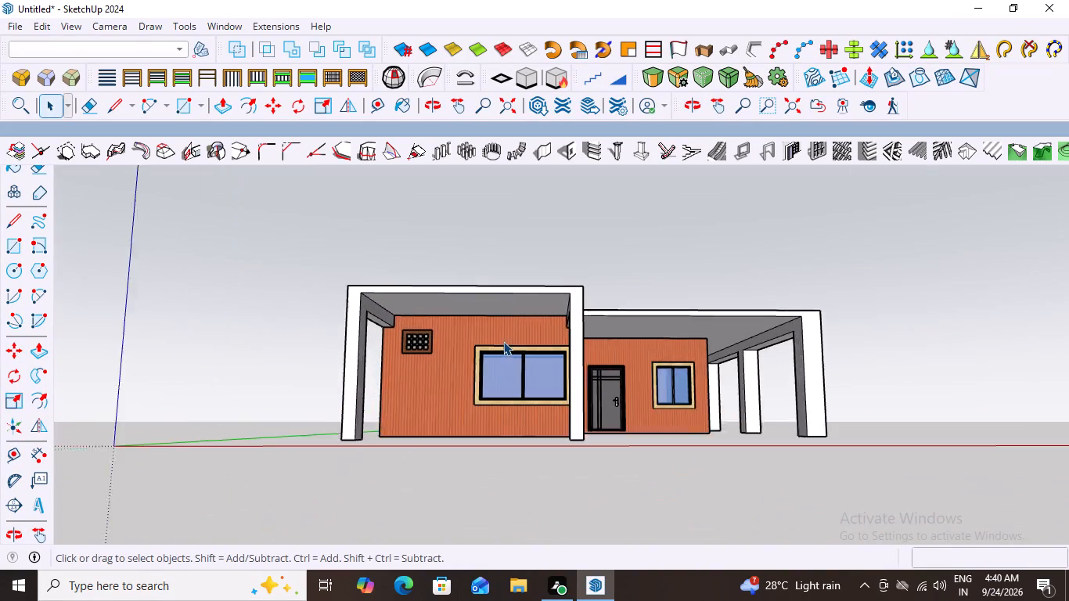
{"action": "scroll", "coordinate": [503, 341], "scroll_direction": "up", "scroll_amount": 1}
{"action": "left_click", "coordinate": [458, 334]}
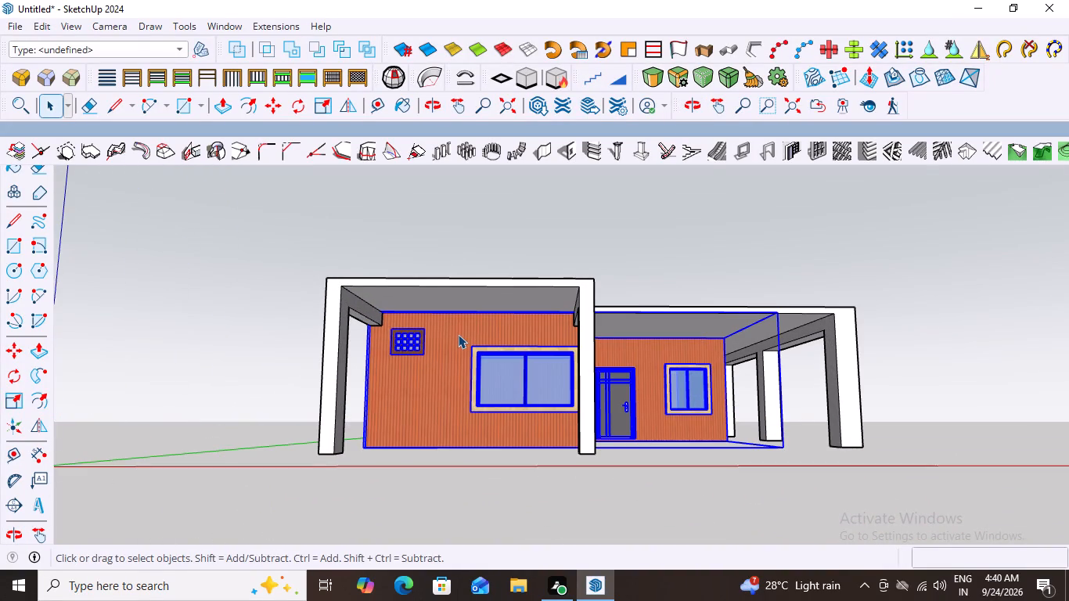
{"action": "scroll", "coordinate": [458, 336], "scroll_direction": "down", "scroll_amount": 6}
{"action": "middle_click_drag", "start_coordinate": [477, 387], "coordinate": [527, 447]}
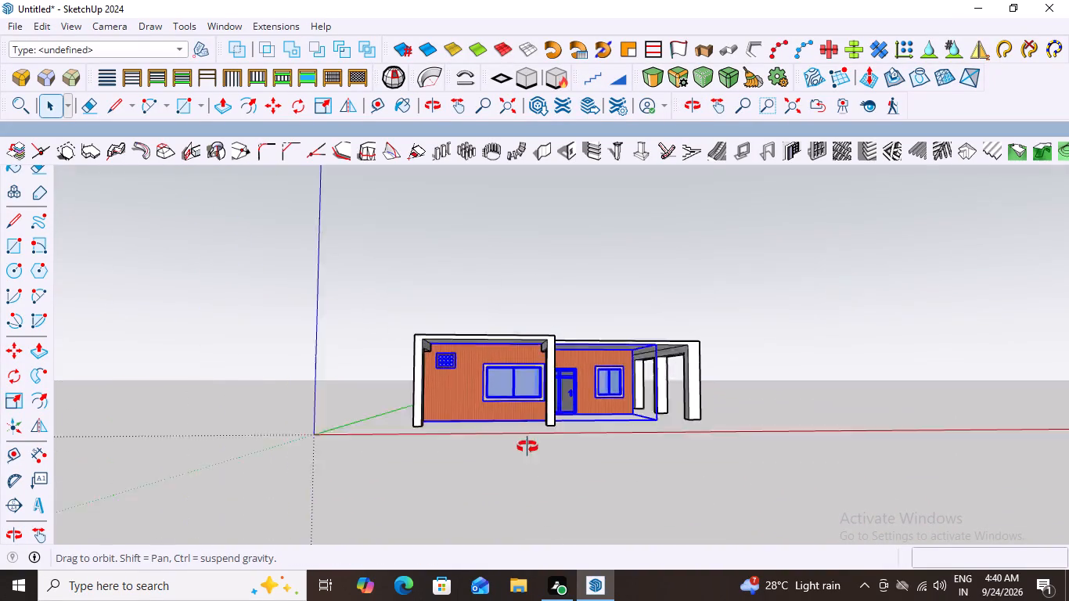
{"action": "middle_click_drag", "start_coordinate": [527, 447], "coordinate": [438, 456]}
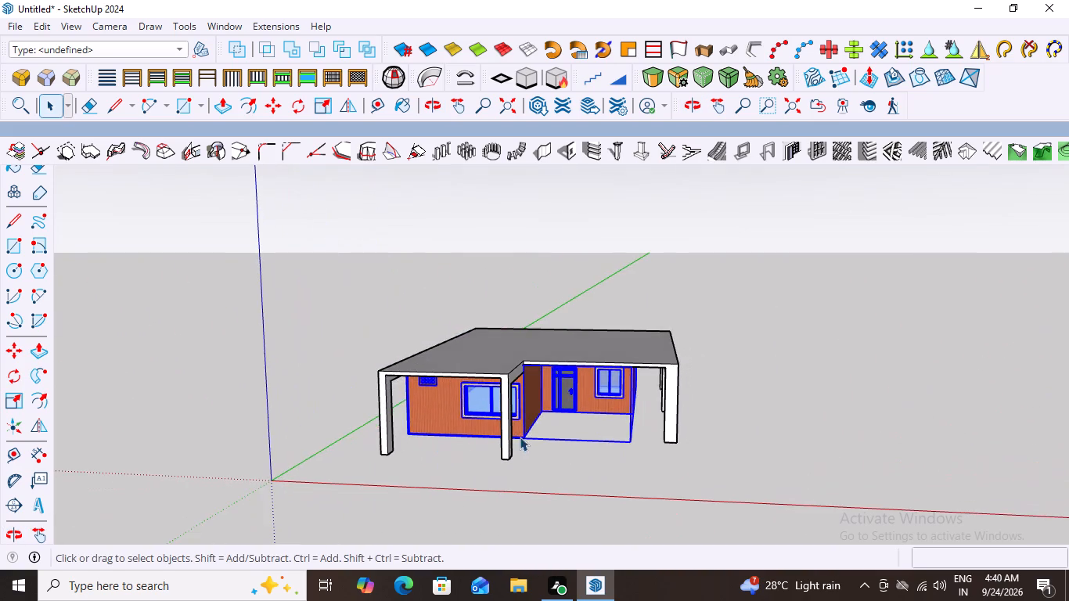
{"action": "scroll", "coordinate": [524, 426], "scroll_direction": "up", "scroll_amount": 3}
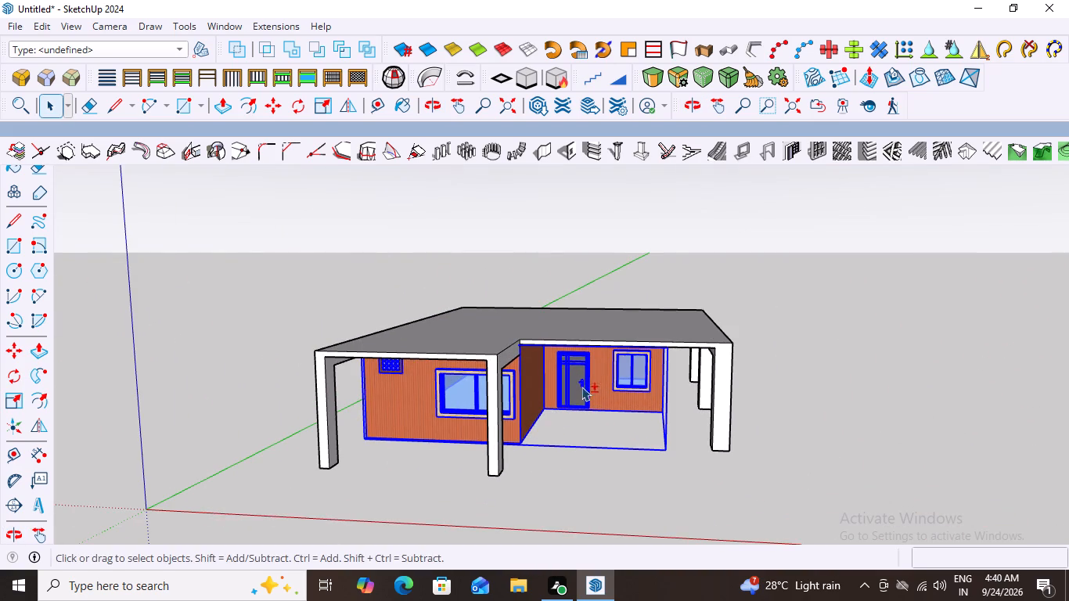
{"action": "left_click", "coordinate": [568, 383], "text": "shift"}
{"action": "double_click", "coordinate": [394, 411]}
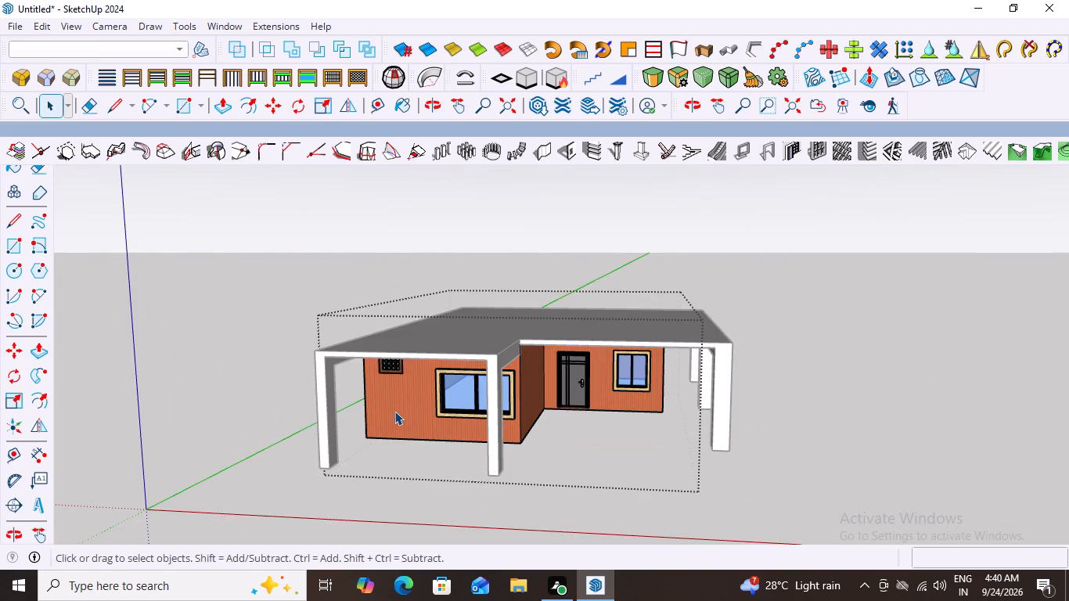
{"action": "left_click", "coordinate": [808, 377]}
Copy the house wall group with its door, windows and vent 10' straight up from its bottom outer corner to form an upper storey.
{"action": "left_click", "coordinate": [435, 384]}
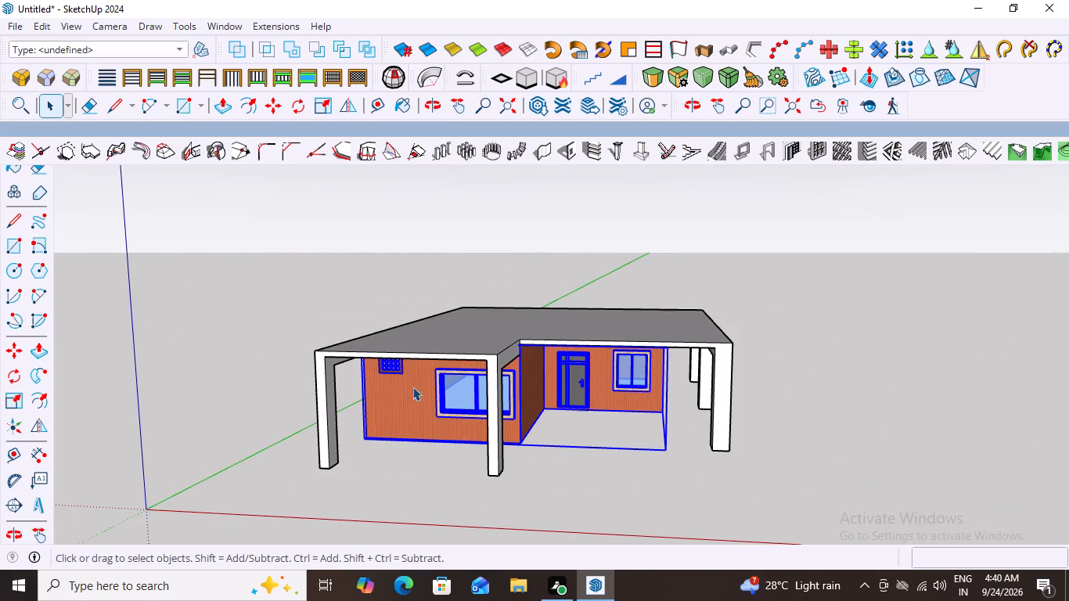
{"action": "scroll", "coordinate": [497, 419], "scroll_direction": "down", "scroll_amount": 4}
{"action": "middle_click_drag", "start_coordinate": [612, 479], "coordinate": [680, 491]}
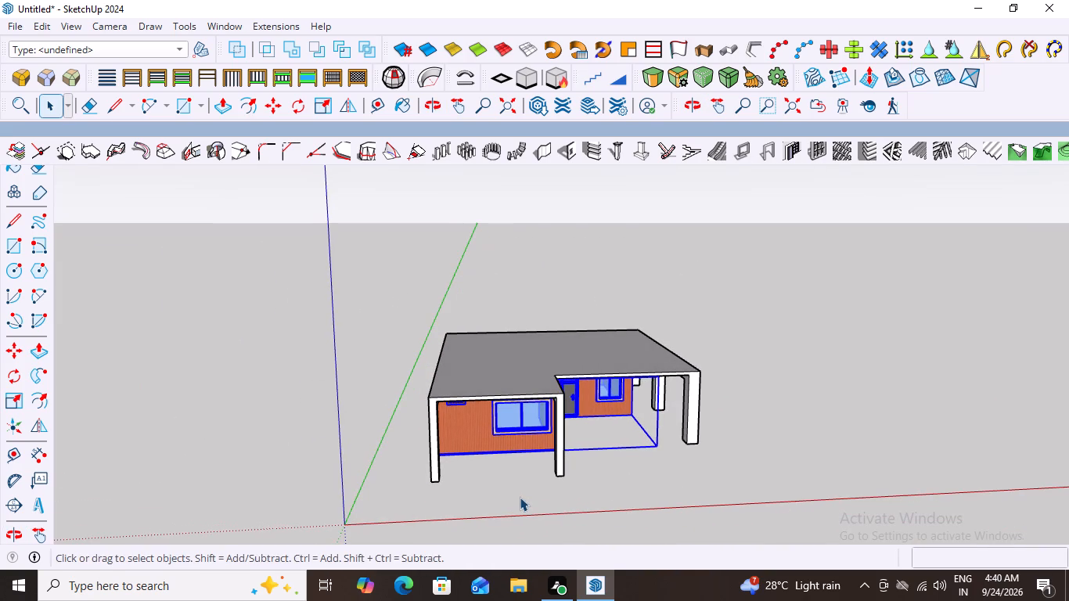
{"action": "key", "text": "m"}
{"action": "scroll", "coordinate": [460, 464], "scroll_direction": "up", "scroll_amount": 7}
{"action": "middle_click_drag", "start_coordinate": [325, 484], "coordinate": [417, 508]}
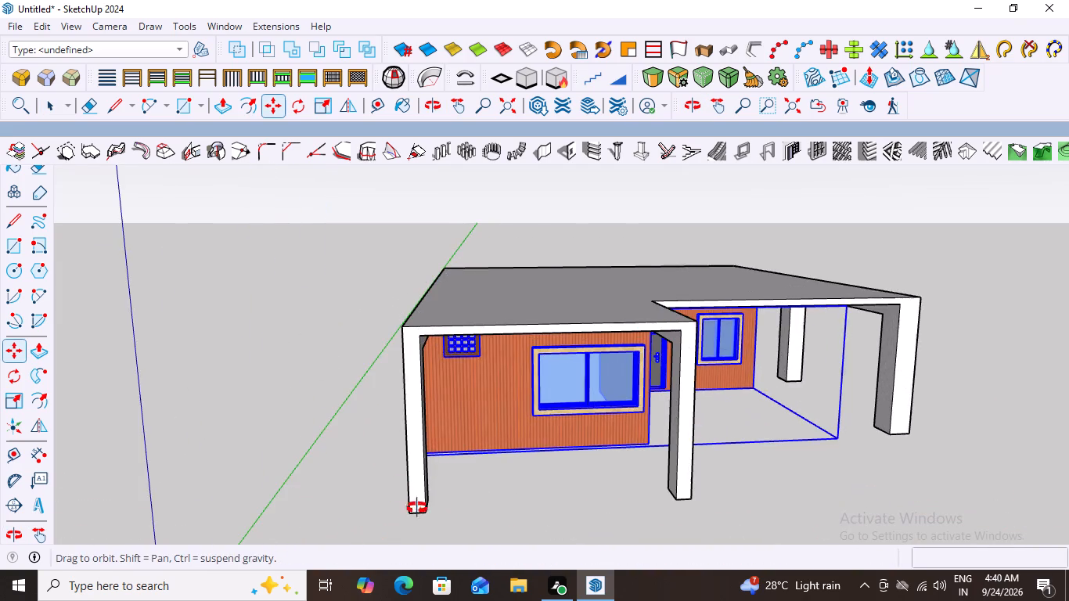
{"action": "middle_click_drag", "start_coordinate": [417, 508], "coordinate": [562, 501]}
{"action": "scroll", "coordinate": [423, 514], "scroll_direction": "up", "scroll_amount": 10}
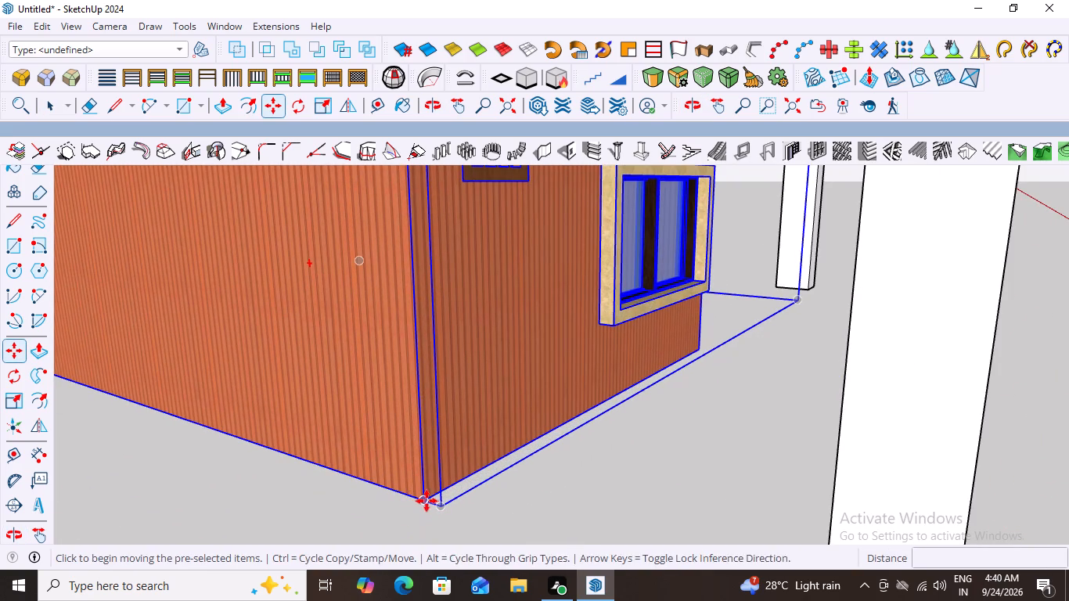
{"action": "left_click", "coordinate": [424, 501]}
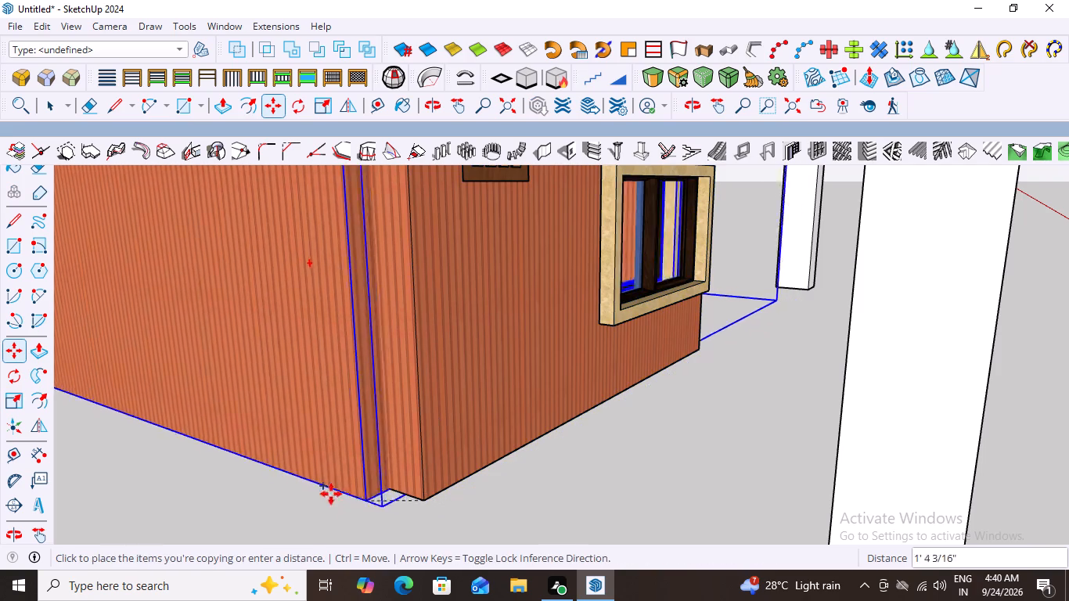
{"action": "scroll", "coordinate": [410, 538], "scroll_direction": "down", "scroll_amount": 8}
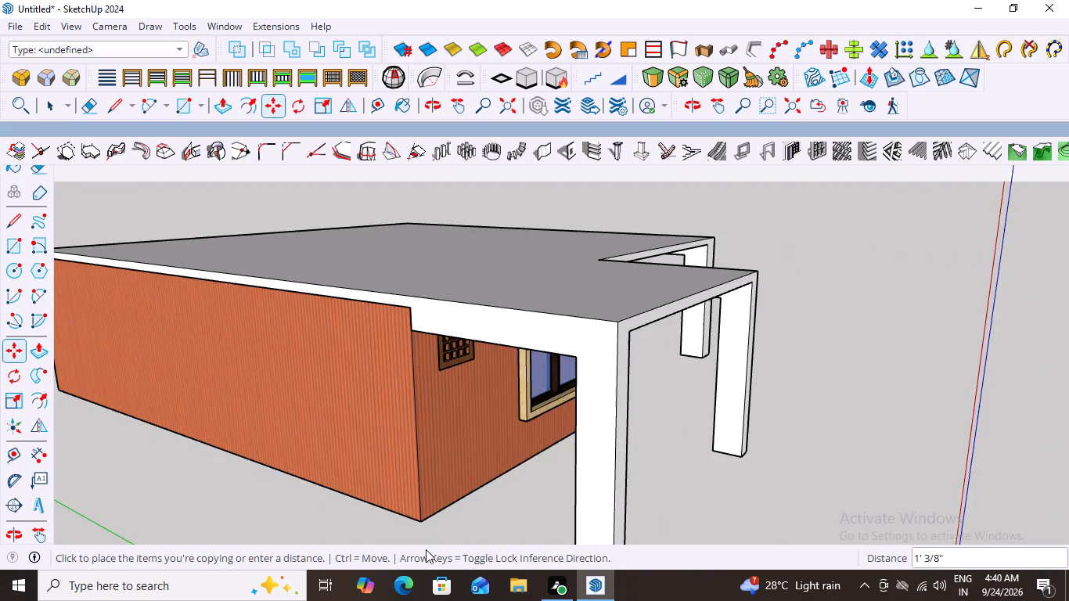
{"action": "scroll", "coordinate": [426, 549], "scroll_direction": "down", "scroll_amount": 2}
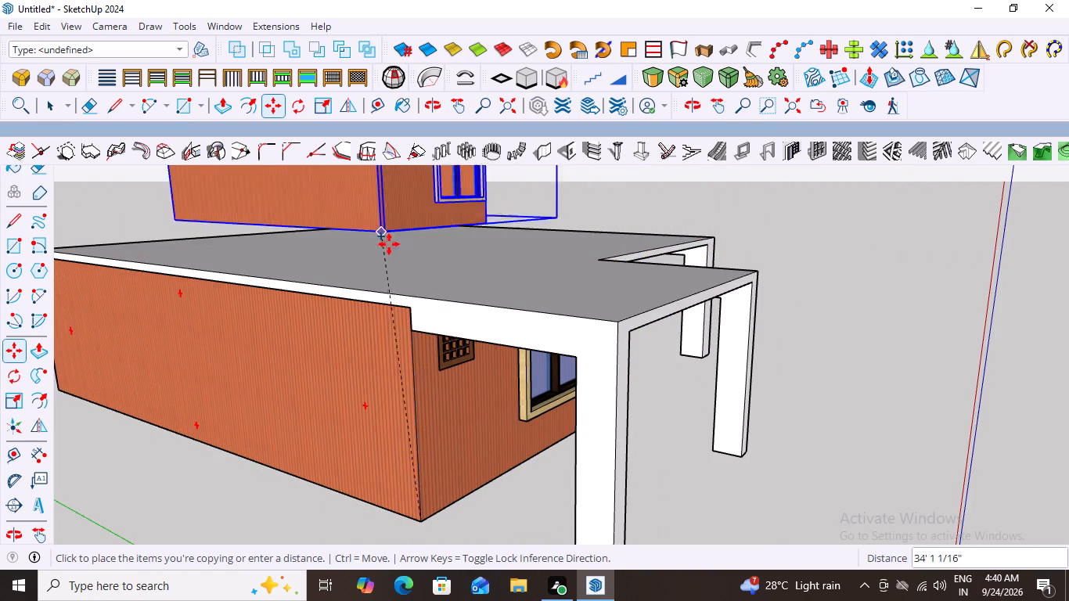
{"action": "scroll", "coordinate": [409, 306], "scroll_direction": "down", "scroll_amount": 3}
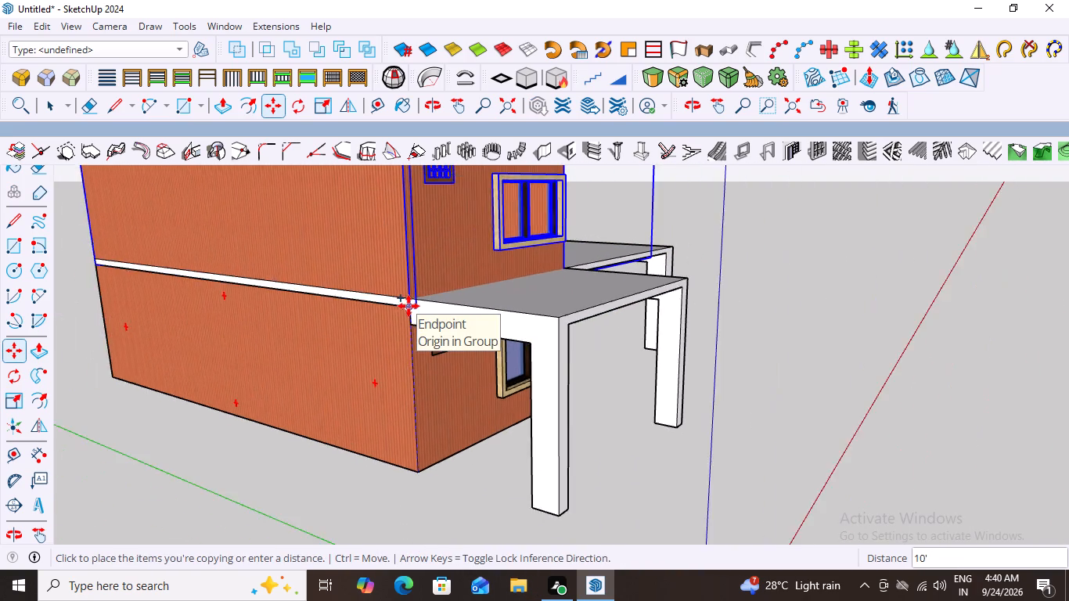
{"action": "scroll", "coordinate": [407, 308], "scroll_direction": "down", "scroll_amount": 2}
{"action": "scroll", "coordinate": [404, 311], "scroll_direction": "up", "scroll_amount": 8}
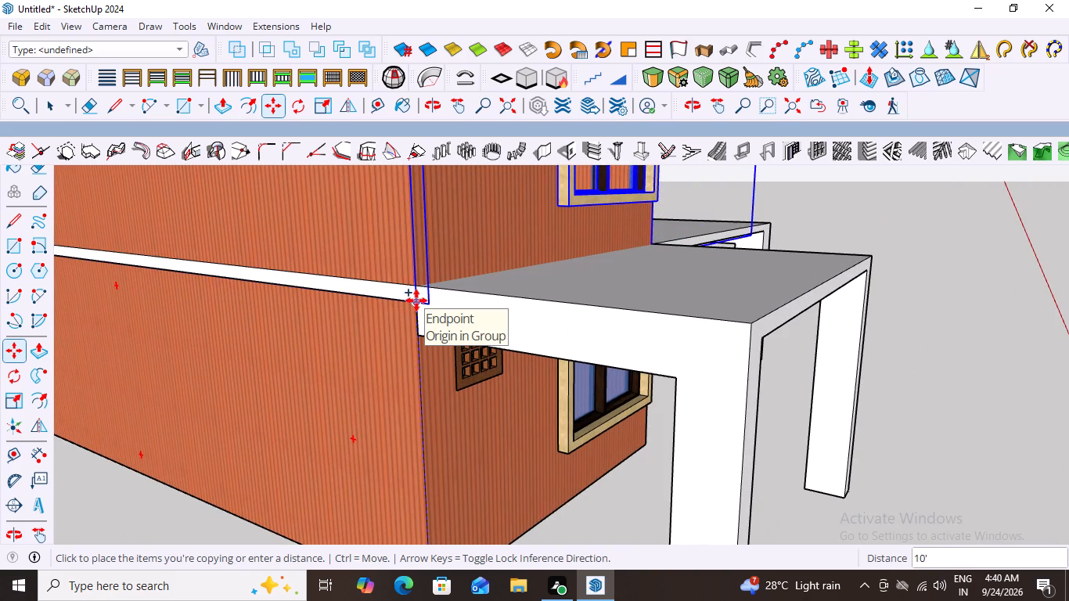
{"action": "middle_click", "coordinate": [257, 286]}
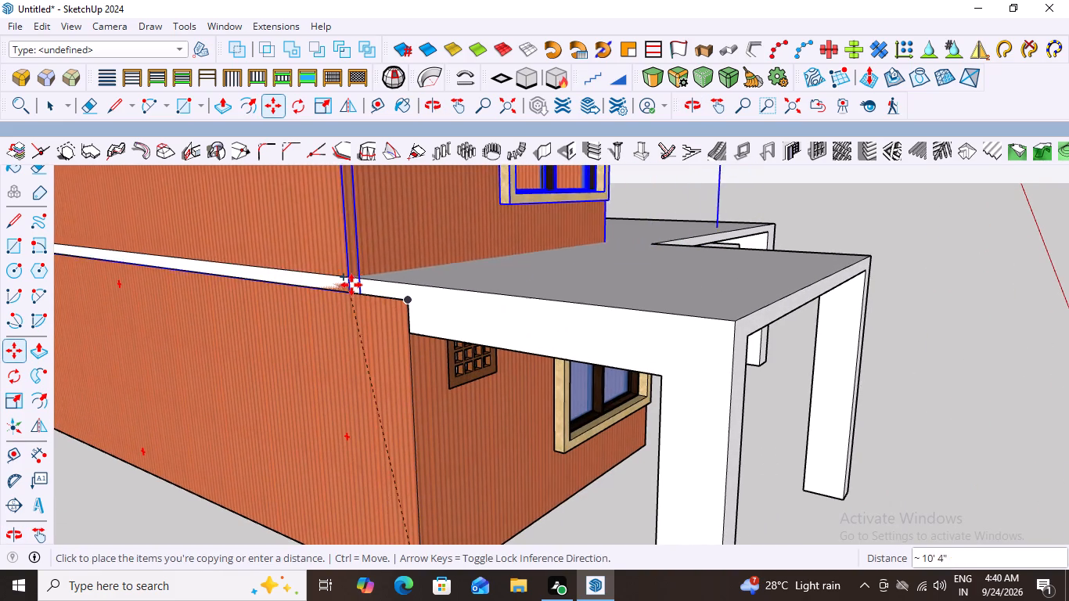
{"action": "left_click", "coordinate": [406, 300]}
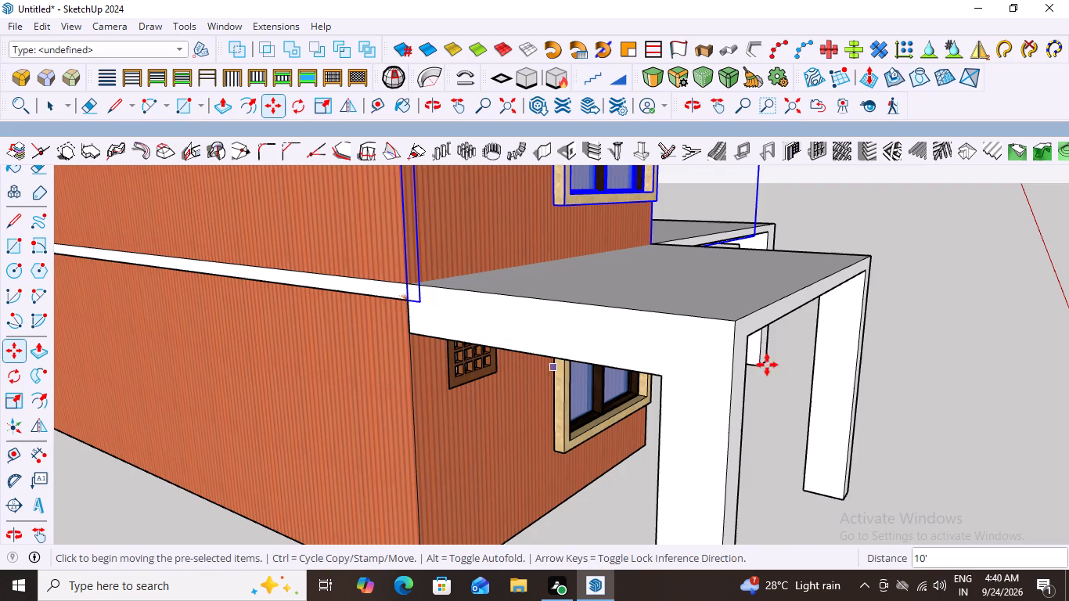
Examine from the front and side how the copied upper storey meets the roof slab and the columned overhangs.
{"action": "middle_click_drag", "start_coordinate": [902, 360], "coordinate": [590, 352]}
{"action": "scroll", "coordinate": [584, 352], "scroll_direction": "down", "scroll_amount": 5}
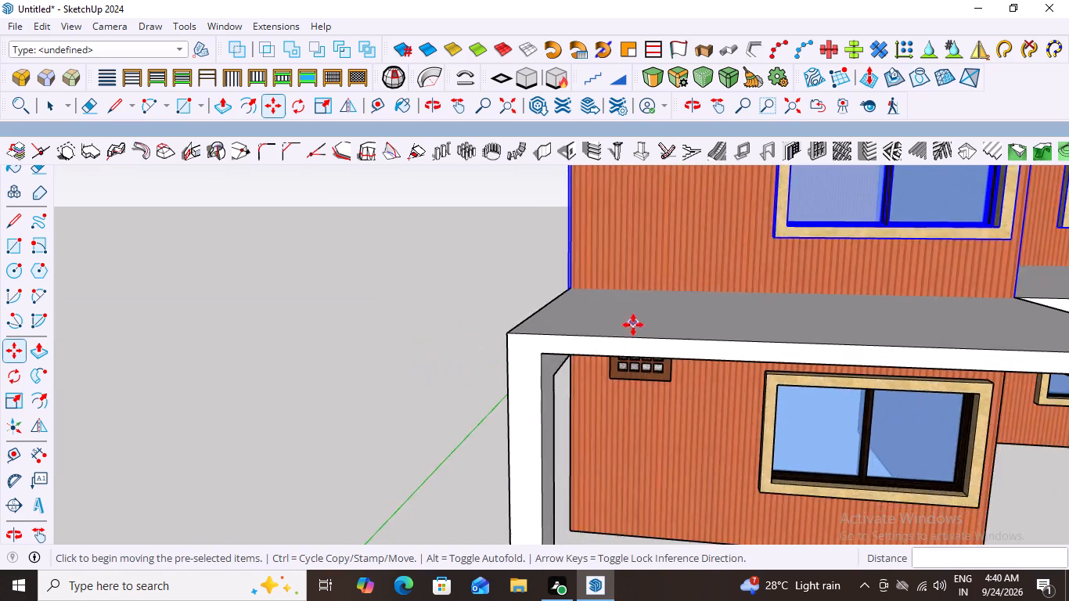
{"action": "scroll", "coordinate": [633, 325], "scroll_direction": "down", "scroll_amount": 6}
{"action": "middle_click_drag", "start_coordinate": [1010, 372], "coordinate": [927, 297]}
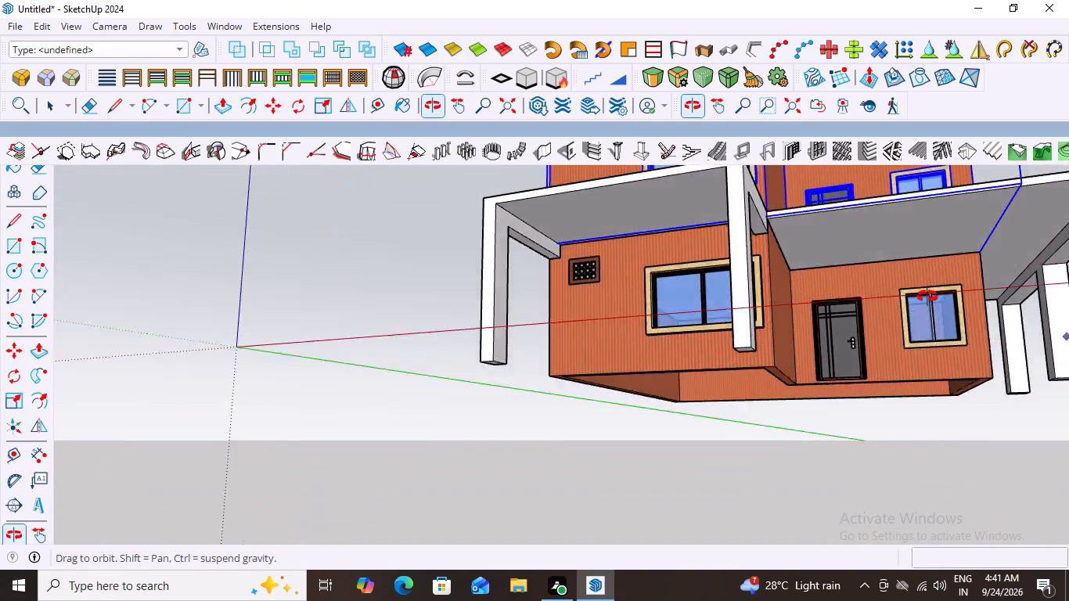
{"action": "middle_click_drag", "start_coordinate": [927, 297], "coordinate": [1068, 367]}
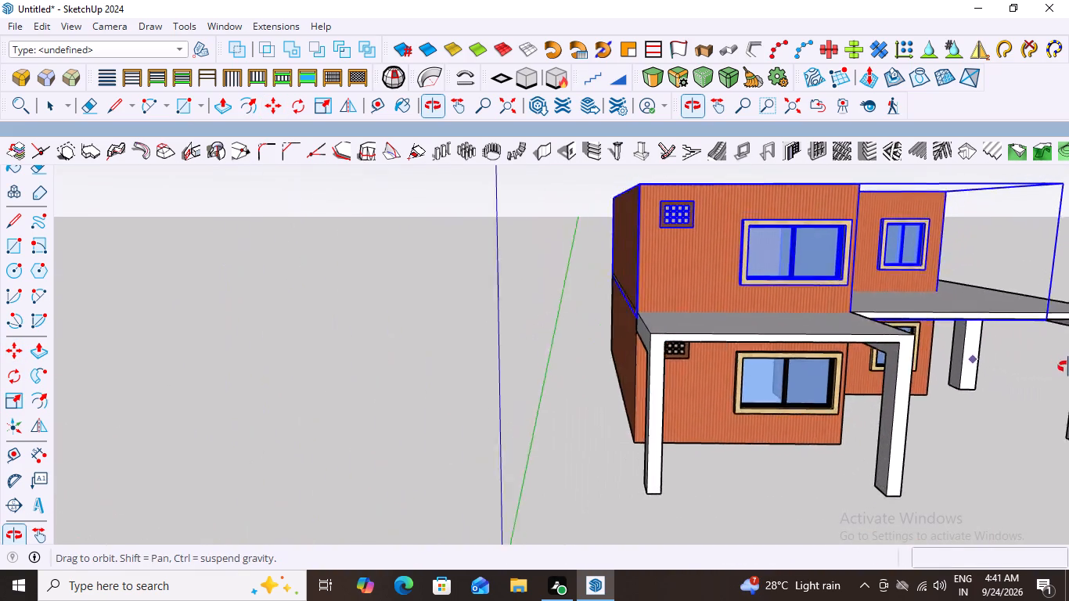
{"action": "middle_click_drag", "start_coordinate": [1068, 367], "coordinate": [1068, 356]}
{"action": "scroll", "coordinate": [676, 338], "scroll_direction": "down", "scroll_amount": 5}
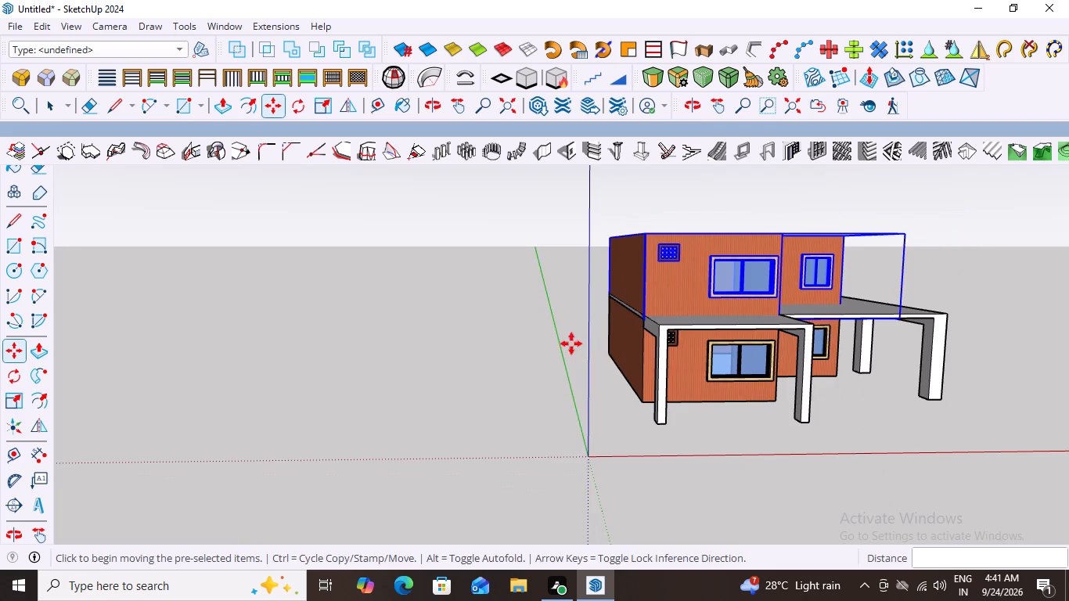
{"action": "middle_click_drag", "start_coordinate": [571, 344], "coordinate": [709, 347]}
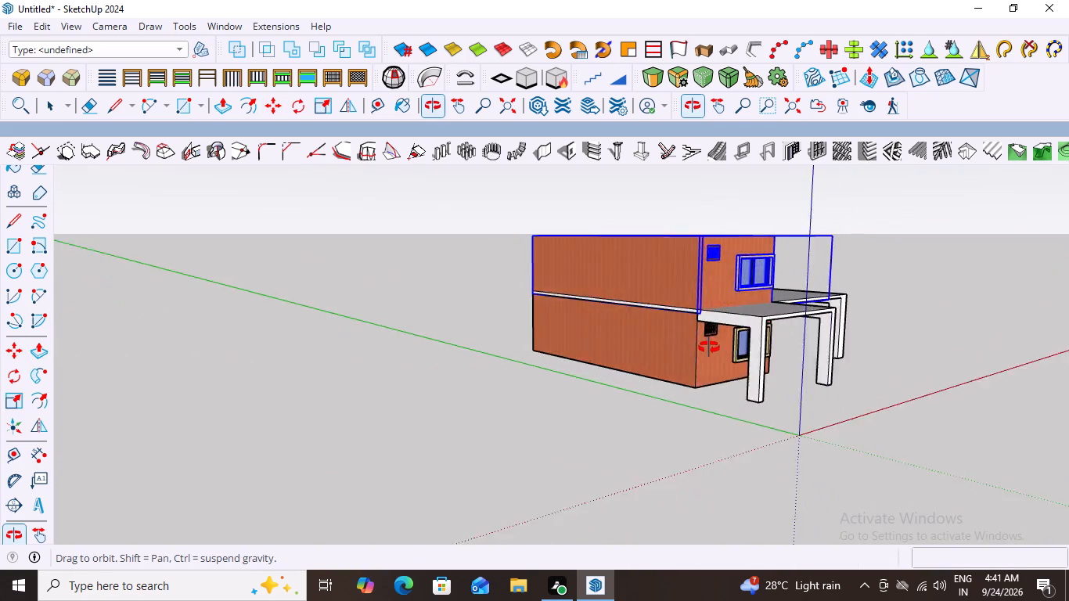
{"action": "middle_click_drag", "start_coordinate": [709, 347], "coordinate": [524, 328]}
{"action": "middle_click", "coordinate": [524, 328]}
{"action": "scroll", "coordinate": [534, 326], "scroll_direction": "down", "scroll_amount": 3}
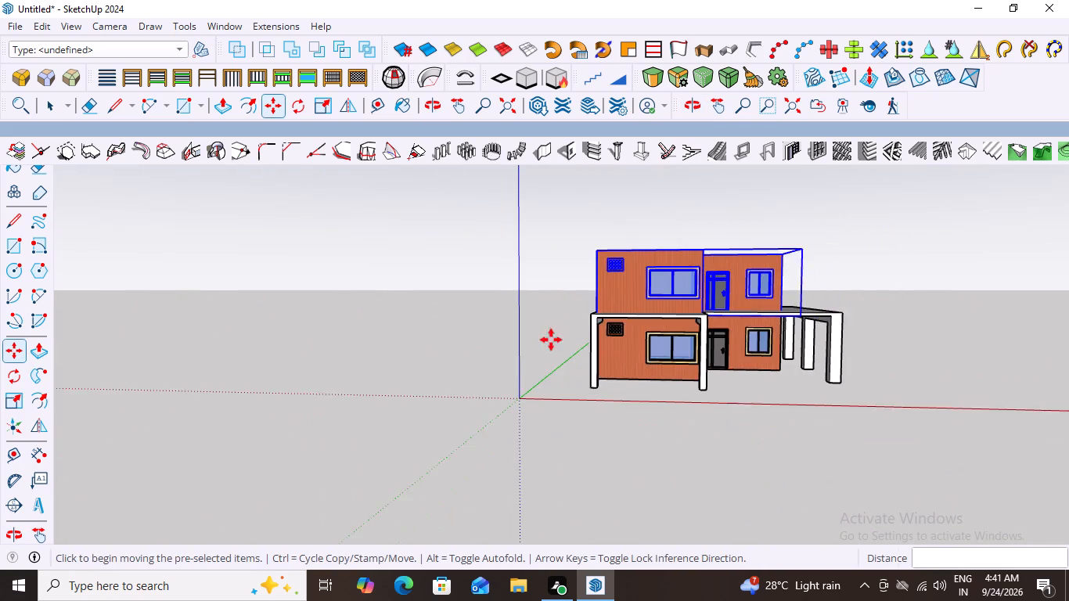
{"action": "scroll", "coordinate": [551, 340], "scroll_direction": "down", "scroll_amount": 3}
{"action": "middle_click_drag", "start_coordinate": [723, 365], "coordinate": [711, 352]}
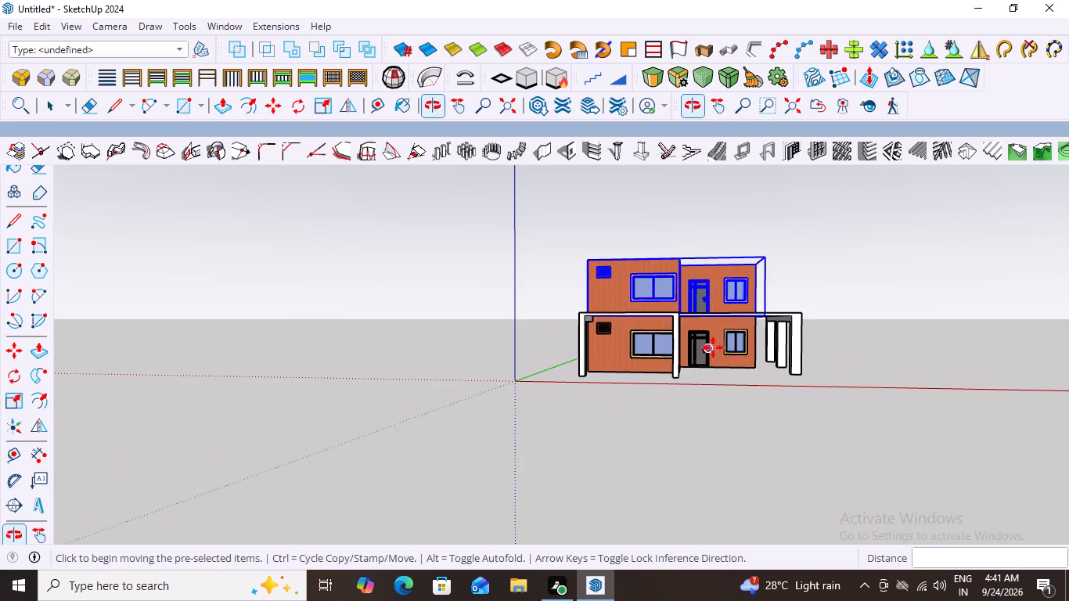
{"action": "scroll", "coordinate": [725, 349], "scroll_direction": "up", "scroll_amount": 1}
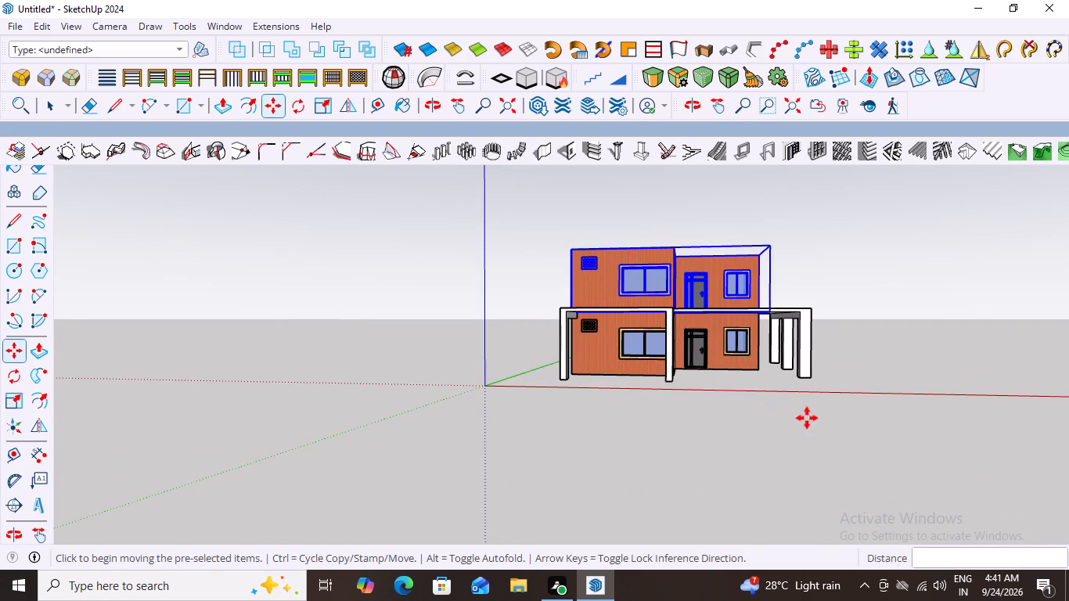
Move the upper storey 6" up so its base rests on the top face of the slab, and clear the selection.
{"action": "scroll", "coordinate": [753, 383], "scroll_direction": "down", "scroll_amount": 1}
{"action": "middle_click_drag", "start_coordinate": [740, 385], "coordinate": [874, 419]}
{"action": "scroll", "coordinate": [635, 315], "scroll_direction": "up", "scroll_amount": 10}
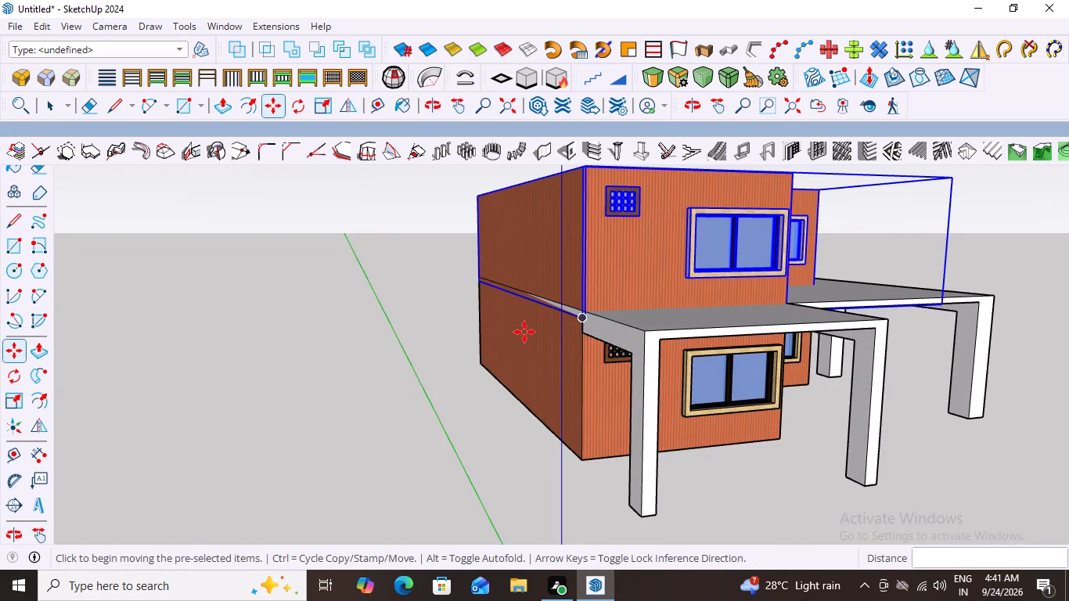
{"action": "left_click", "coordinate": [583, 318]}
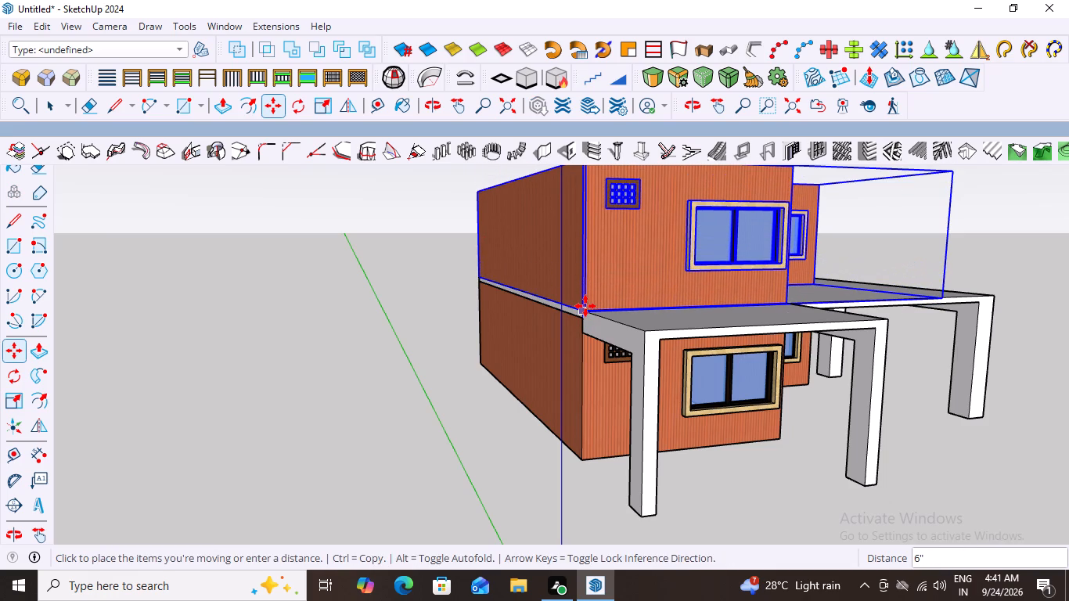
{"action": "left_click", "coordinate": [585, 306]}
{"action": "key", "text": "space"}
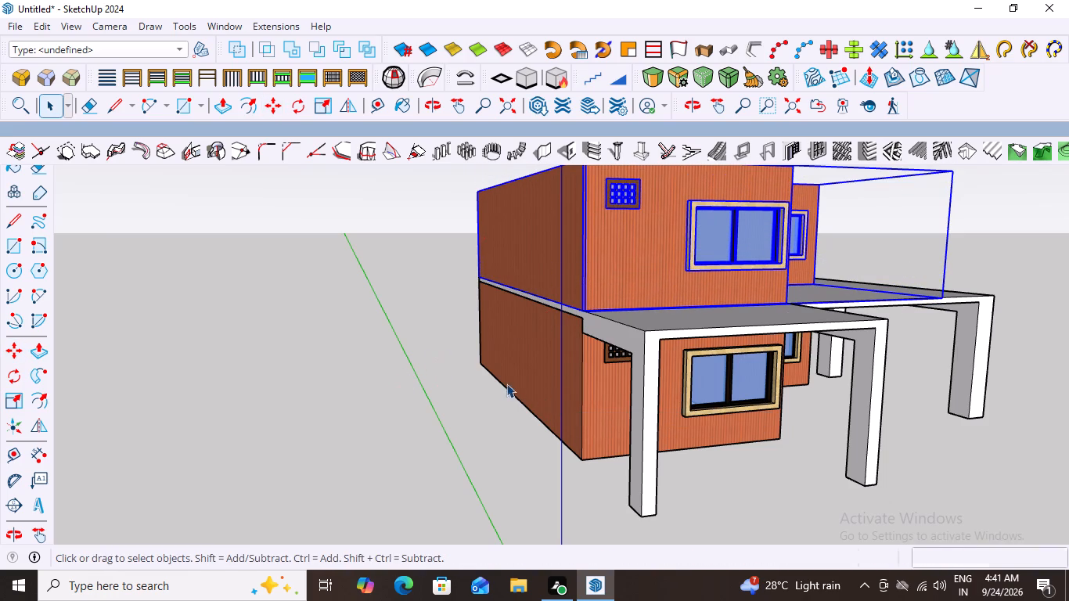
{"action": "left_click", "coordinate": [758, 459]}
Examine the stacked two-storey house from the front, from above and from the side.
{"action": "scroll", "coordinate": [656, 473], "scroll_direction": "down", "scroll_amount": 4}
{"action": "middle_click_drag", "start_coordinate": [703, 455], "coordinate": [593, 452]}
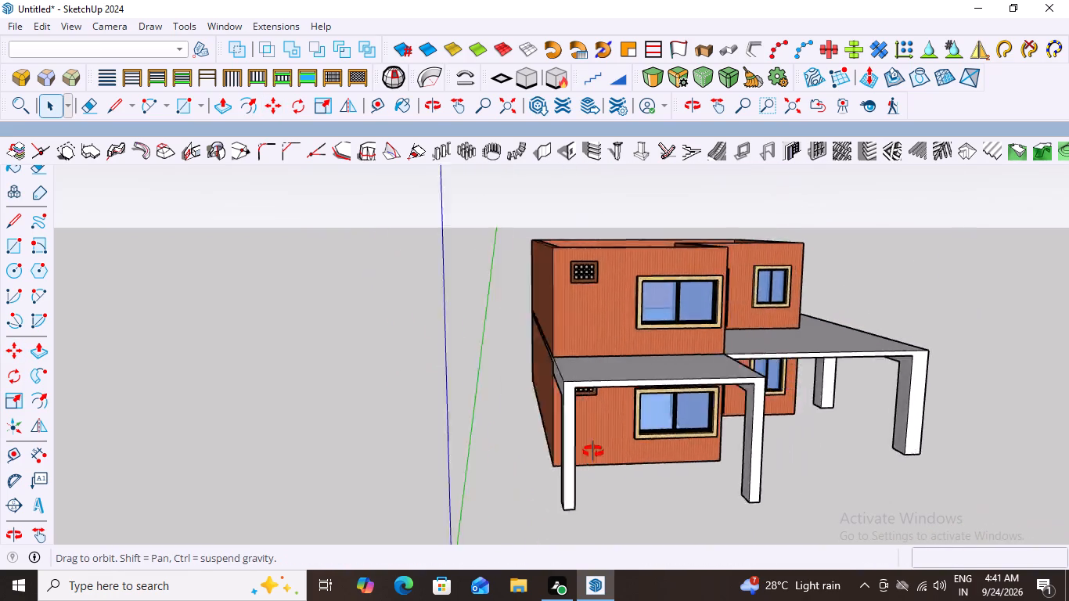
{"action": "middle_click_drag", "start_coordinate": [593, 452], "coordinate": [591, 462]}
{"action": "middle_click_drag", "start_coordinate": [559, 450], "coordinate": [453, 433]}
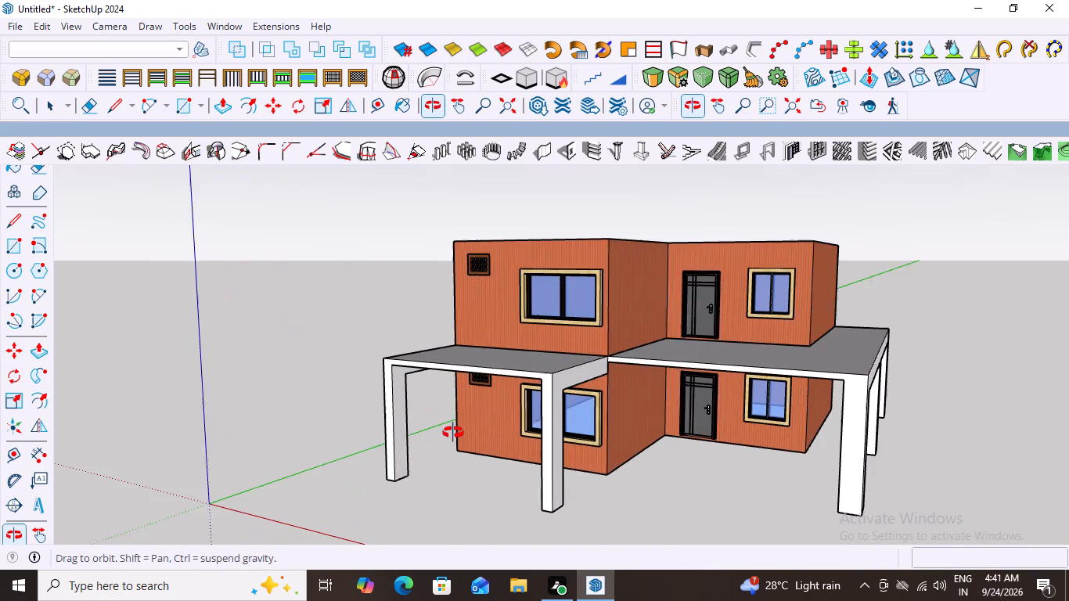
{"action": "middle_click_drag", "start_coordinate": [453, 433], "coordinate": [452, 432]}
{"action": "scroll", "coordinate": [702, 418], "scroll_direction": "down", "scroll_amount": 2}
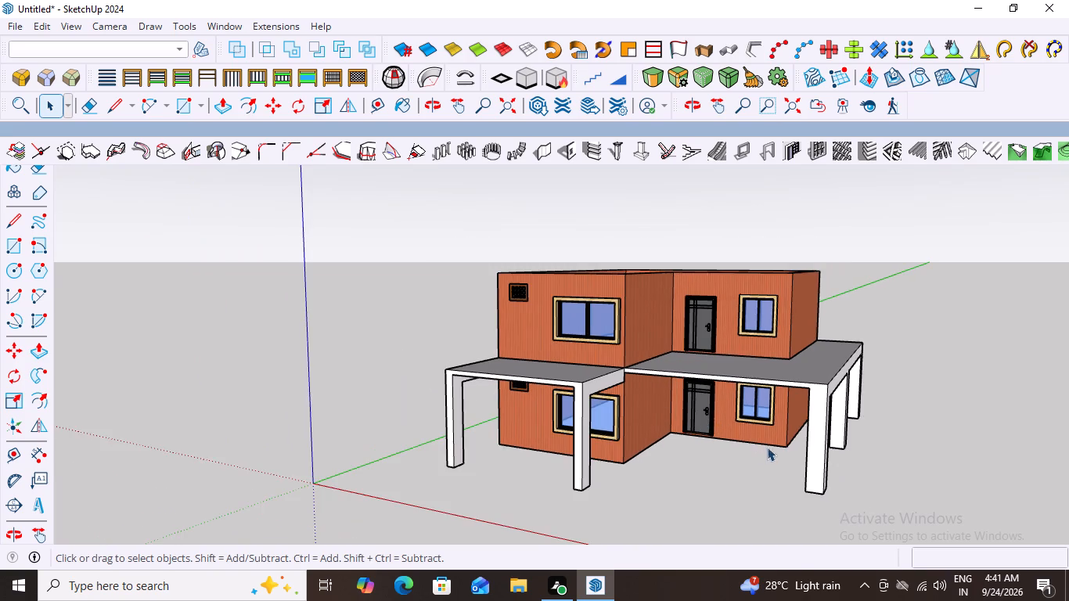
{"action": "middle_click_drag", "start_coordinate": [773, 448], "coordinate": [821, 458]}
{"action": "scroll", "coordinate": [804, 466], "scroll_direction": "up", "scroll_amount": 2}
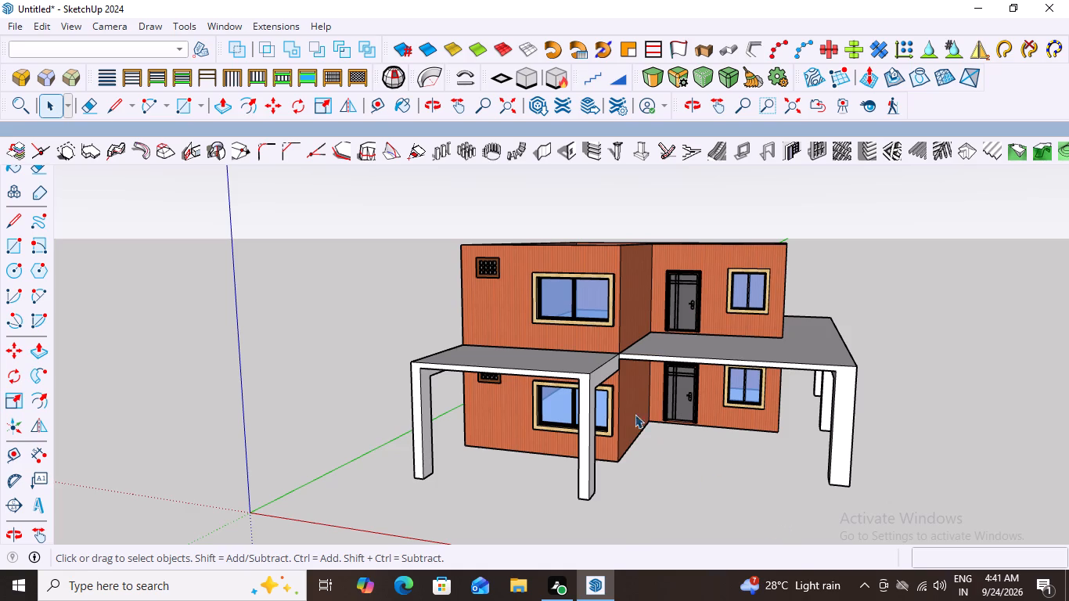
{"action": "middle_click_drag", "start_coordinate": [635, 414], "coordinate": [714, 509]}
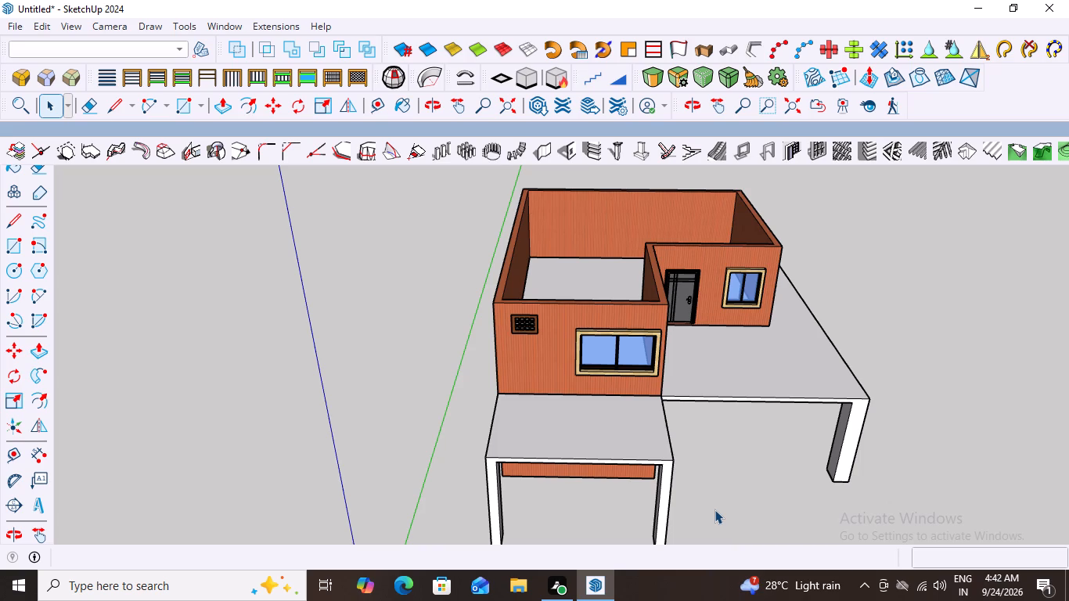
{"action": "scroll", "coordinate": [657, 435], "scroll_direction": "down", "scroll_amount": 5}
{"action": "middle_click_drag", "start_coordinate": [610, 462], "coordinate": [779, 398]}
{"action": "scroll", "coordinate": [686, 426], "scroll_direction": "up", "scroll_amount": 1}
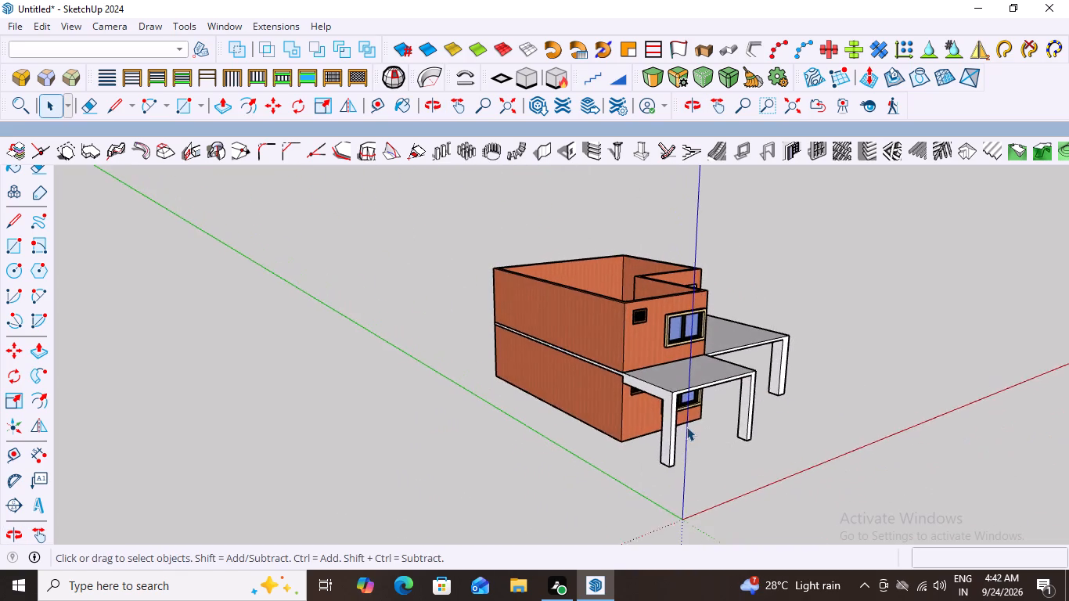
Examine the stacked house from the front, from above and from the side, including the slab and the columned overhangs.
{"action": "scroll", "coordinate": [686, 426], "scroll_direction": "up", "scroll_amount": 4}
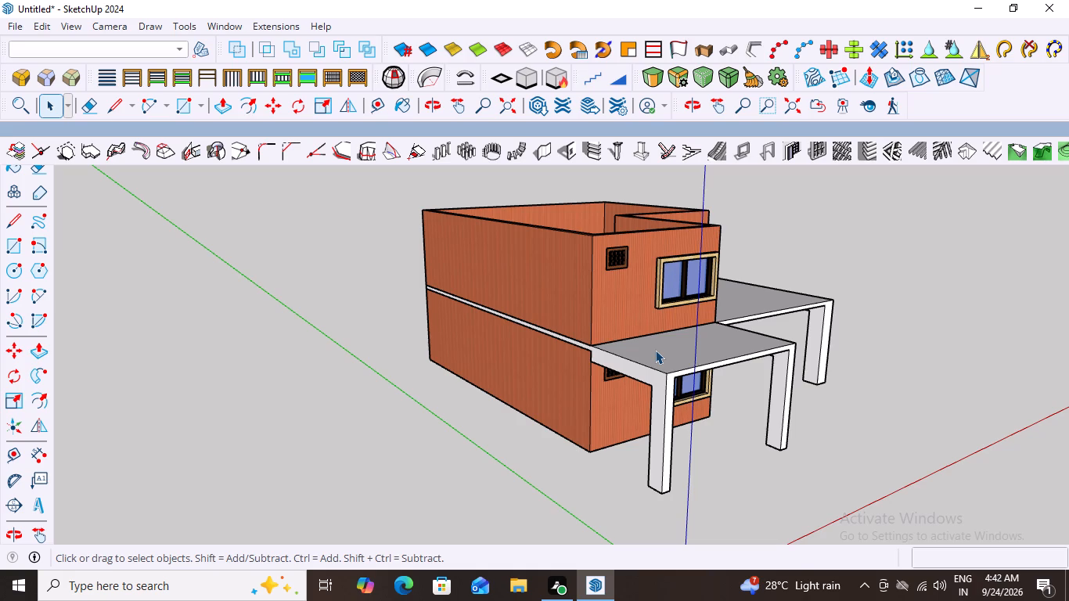
{"action": "scroll", "coordinate": [695, 416], "scroll_direction": "down", "scroll_amount": 3}
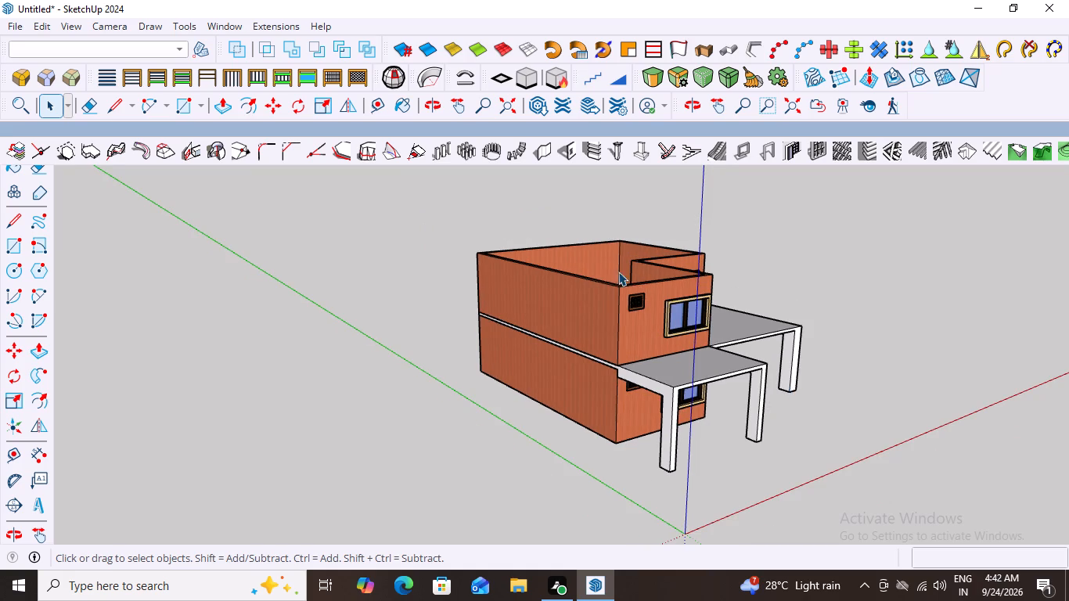
{"action": "scroll", "coordinate": [723, 295], "scroll_direction": "down", "scroll_amount": 4}
{"action": "middle_click_drag", "start_coordinate": [841, 334], "coordinate": [673, 292]}
{"action": "scroll", "coordinate": [689, 376], "scroll_direction": "up", "scroll_amount": 6}
{"action": "middle_click_drag", "start_coordinate": [707, 362], "coordinate": [706, 311]}
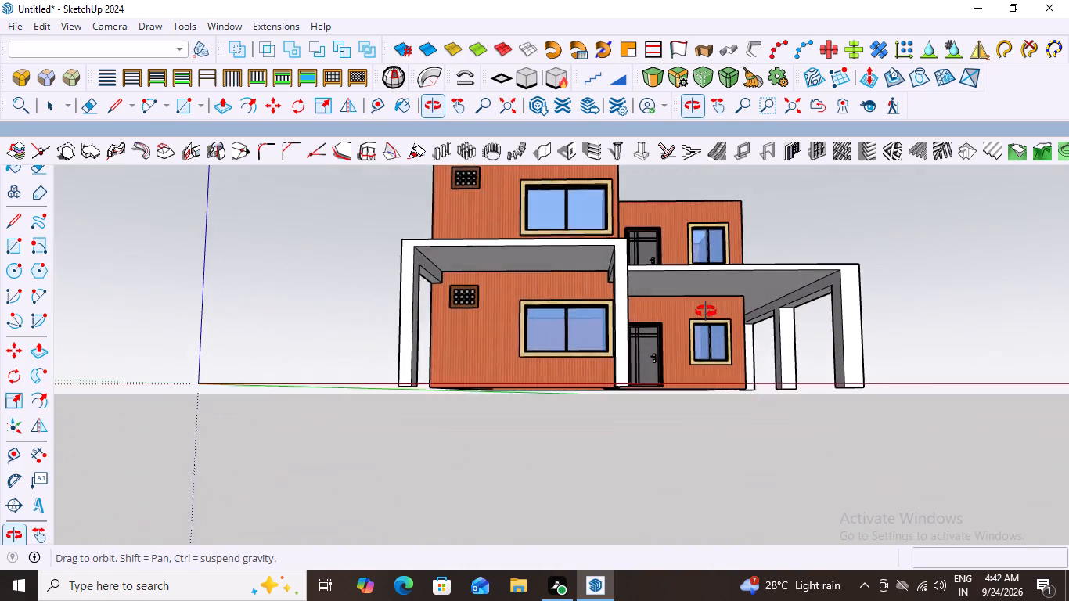
{"action": "middle_click_drag", "start_coordinate": [706, 311], "coordinate": [711, 332]}
{"action": "scroll", "coordinate": [705, 309], "scroll_direction": "up", "scroll_amount": 1}
{"action": "middle_click", "coordinate": [711, 332]}
{"action": "scroll", "coordinate": [711, 332], "scroll_direction": "down", "scroll_amount": 2}
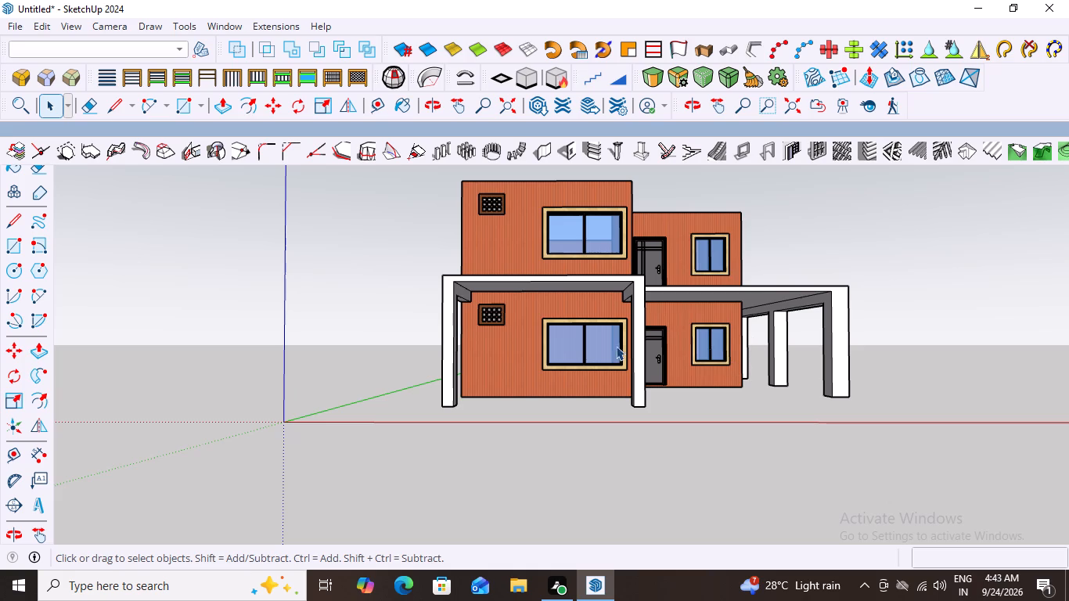
{"action": "middle_click_drag", "start_coordinate": [675, 370], "coordinate": [697, 428]}
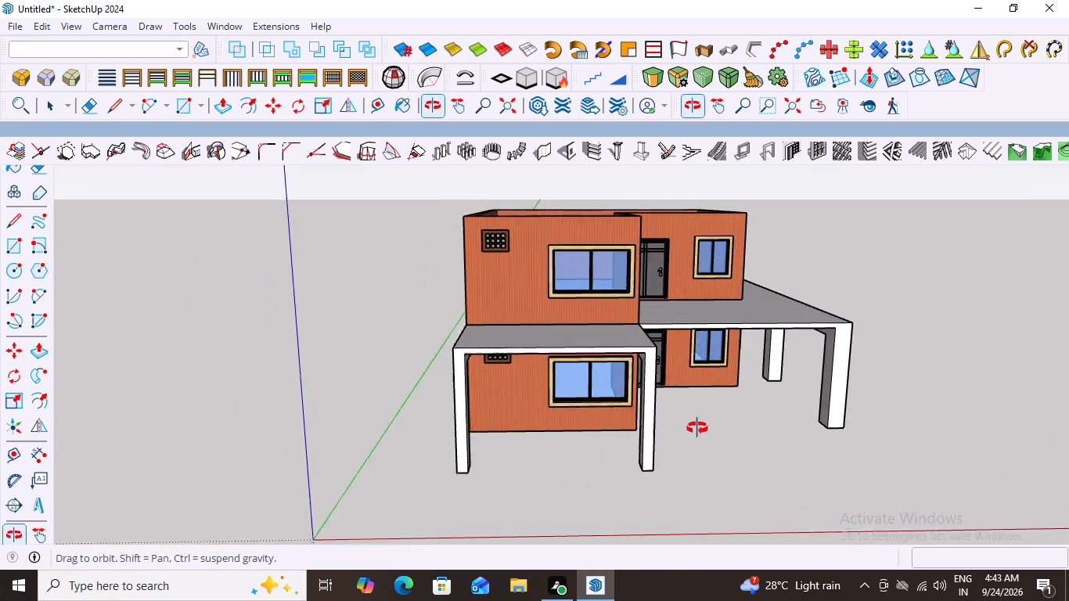
{"action": "middle_click_drag", "start_coordinate": [697, 428], "coordinate": [697, 420]}
{"action": "scroll", "coordinate": [650, 308], "scroll_direction": "up", "scroll_amount": 2}
{"action": "scroll", "coordinate": [689, 357], "scroll_direction": "down", "scroll_amount": 4}
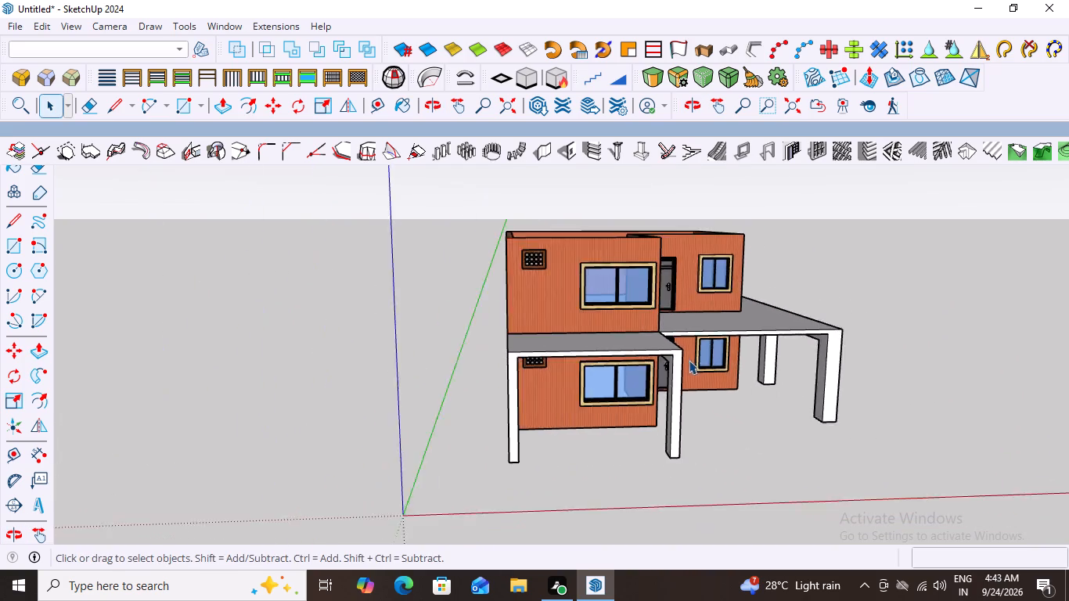
{"action": "scroll", "coordinate": [700, 382], "scroll_direction": "down", "scroll_amount": 1}
{"action": "middle_click_drag", "start_coordinate": [731, 383], "coordinate": [696, 363]}
{"action": "scroll", "coordinate": [696, 363], "scroll_direction": "up", "scroll_amount": 2}
{"action": "middle_click_drag", "start_coordinate": [689, 369], "coordinate": [702, 369]}
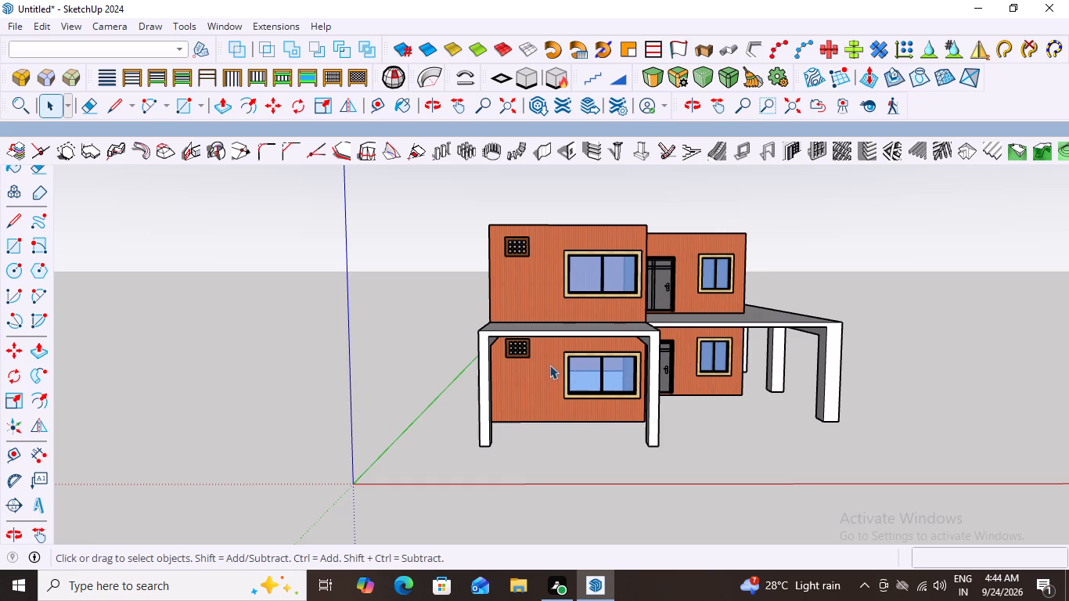
{"action": "middle_click_drag", "start_coordinate": [556, 333], "coordinate": [581, 413]}
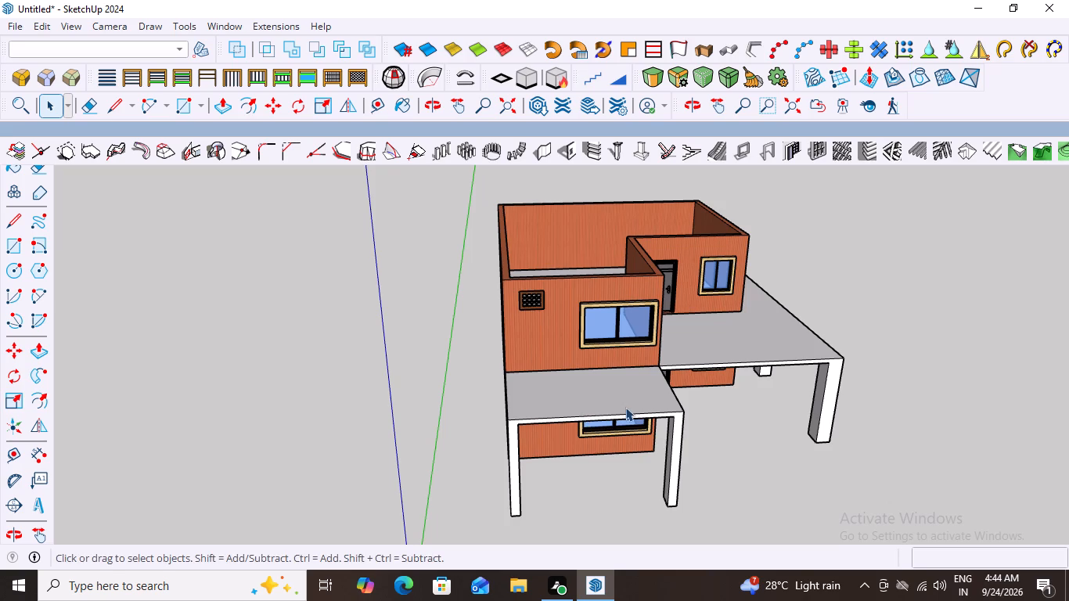
{"action": "scroll", "coordinate": [498, 397], "scroll_direction": "down", "scroll_amount": 1}
{"action": "middle_click_drag", "start_coordinate": [570, 401], "coordinate": [584, 419]}
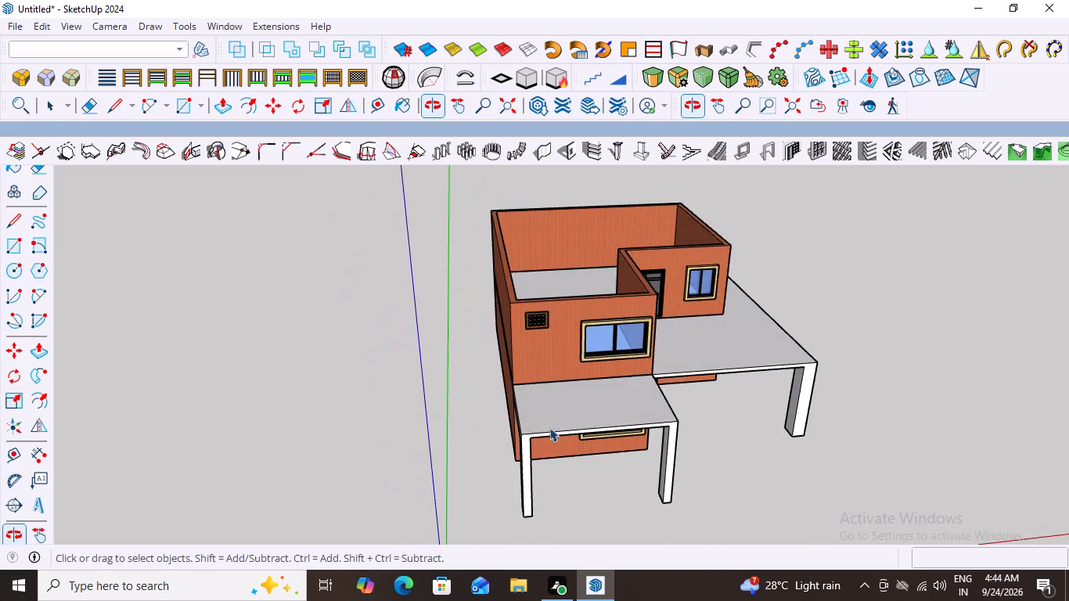
{"action": "middle_click_drag", "start_coordinate": [543, 425], "coordinate": [779, 483]}
{"action": "scroll", "coordinate": [711, 434], "scroll_direction": "up", "scroll_amount": 3}
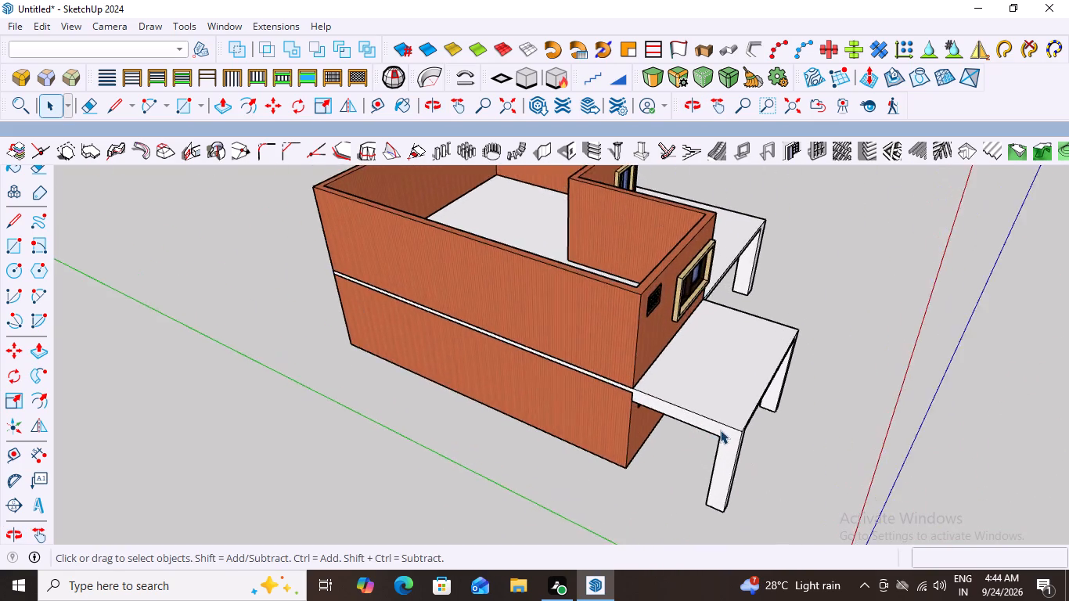
{"action": "scroll", "coordinate": [720, 430], "scroll_direction": "up", "scroll_amount": 5}
{"action": "middle_click_drag", "start_coordinate": [820, 469], "coordinate": [647, 325]}
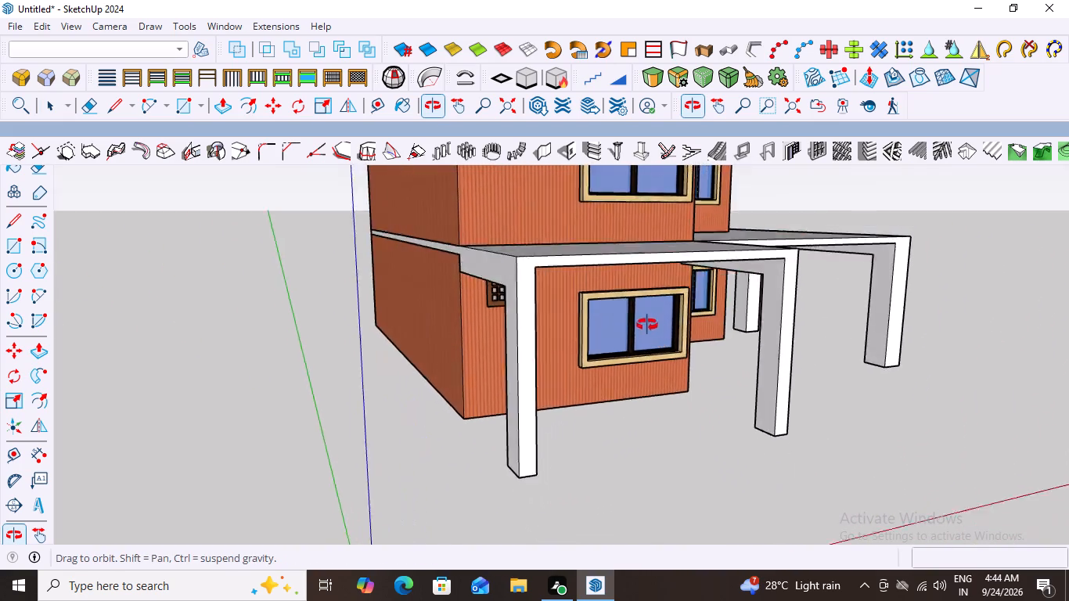
{"action": "middle_click_drag", "start_coordinate": [647, 325], "coordinate": [646, 321]}
Open the slab-and-columns group for editing and trace a rectangle over the bottom face of the front overhang's outer corner column.
{"action": "middle_click_drag", "start_coordinate": [569, 430], "coordinate": [552, 302]}
{"action": "scroll", "coordinate": [529, 348], "scroll_direction": "down", "scroll_amount": 3}
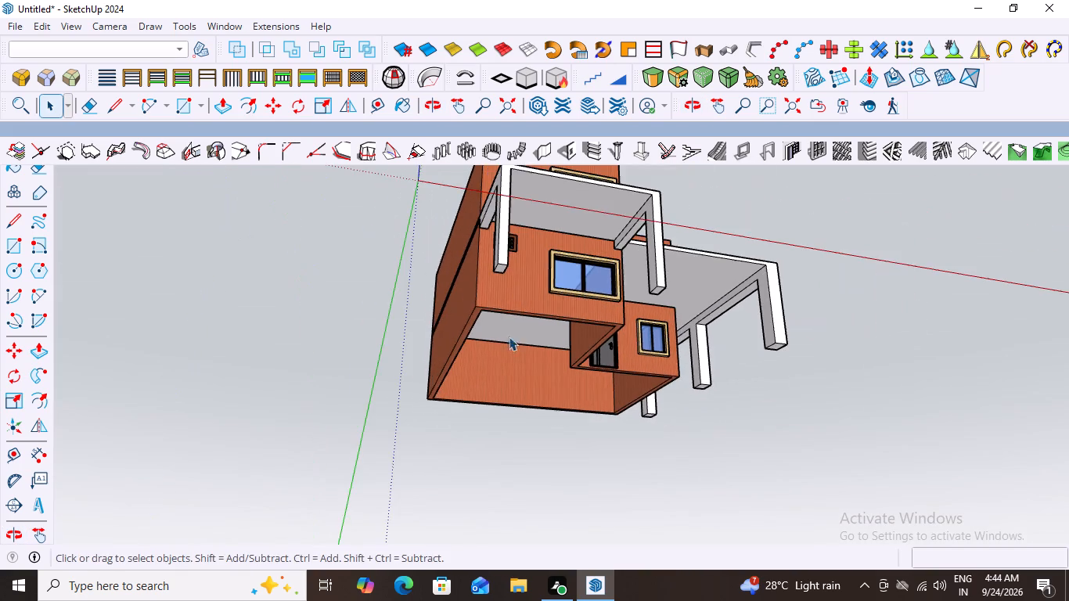
{"action": "scroll", "coordinate": [505, 259], "scroll_direction": "up", "scroll_amount": 12}
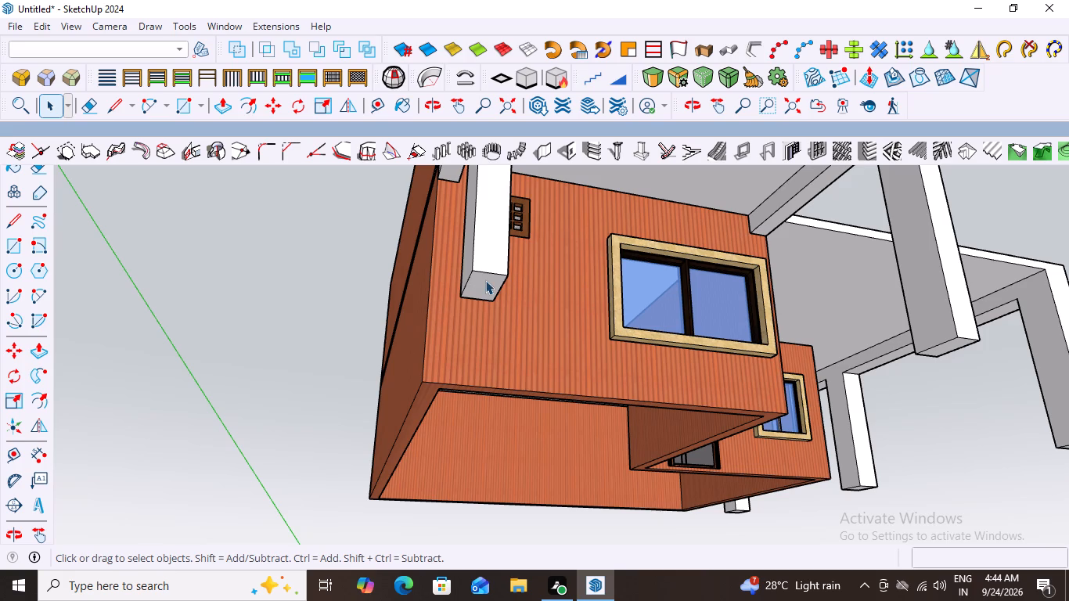
{"action": "left_click", "coordinate": [487, 278]}
{"action": "double_click", "coordinate": [482, 280]}
{"action": "left_click", "coordinate": [482, 283]}
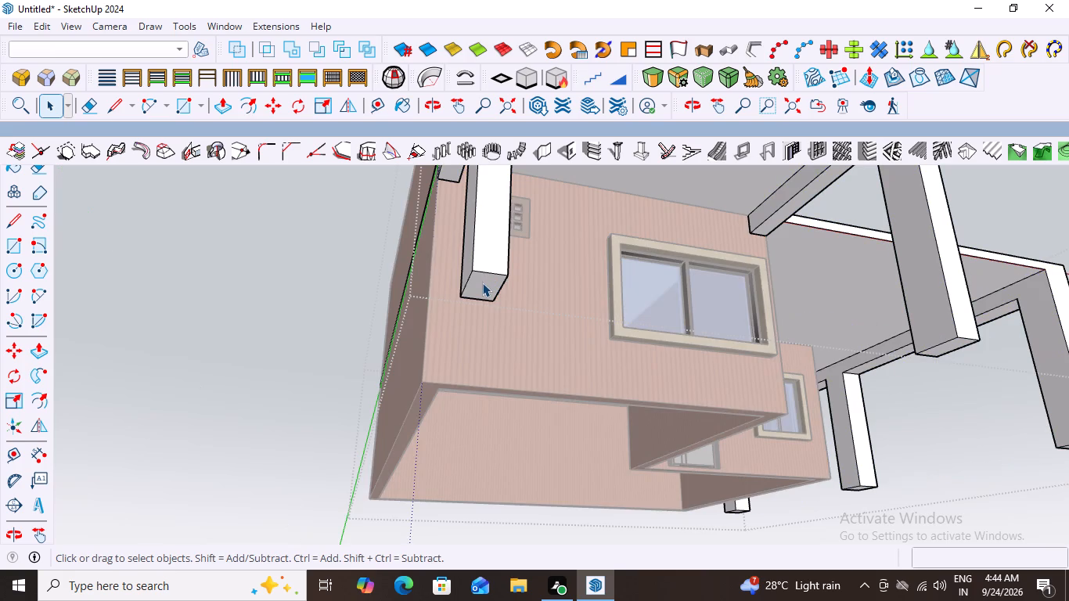
{"action": "left_click", "coordinate": [482, 283]}
{"action": "key", "text": "r"}
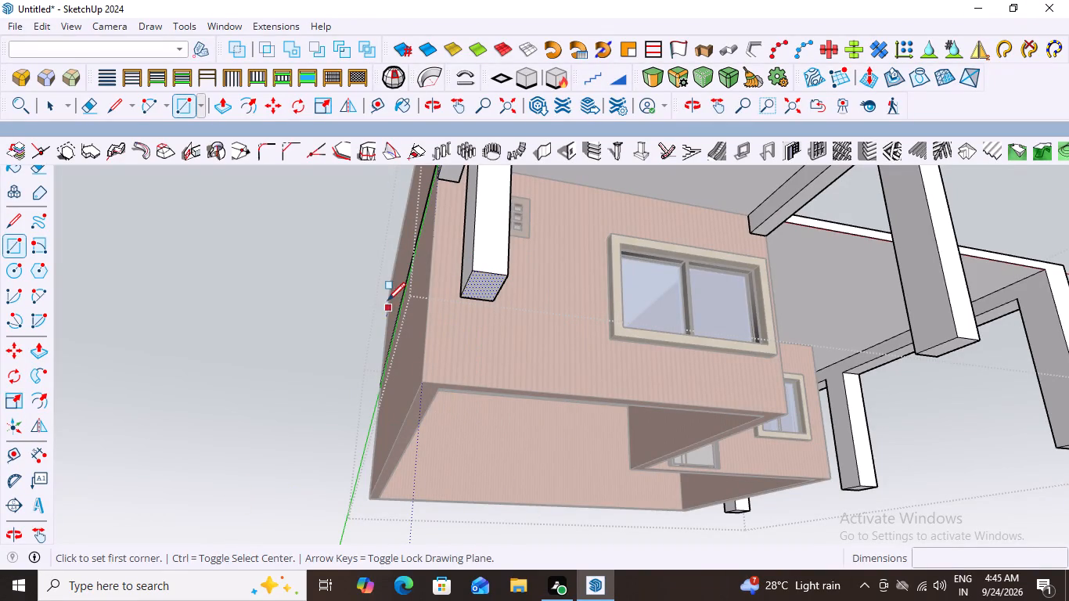
{"action": "left_click", "coordinate": [473, 274]}
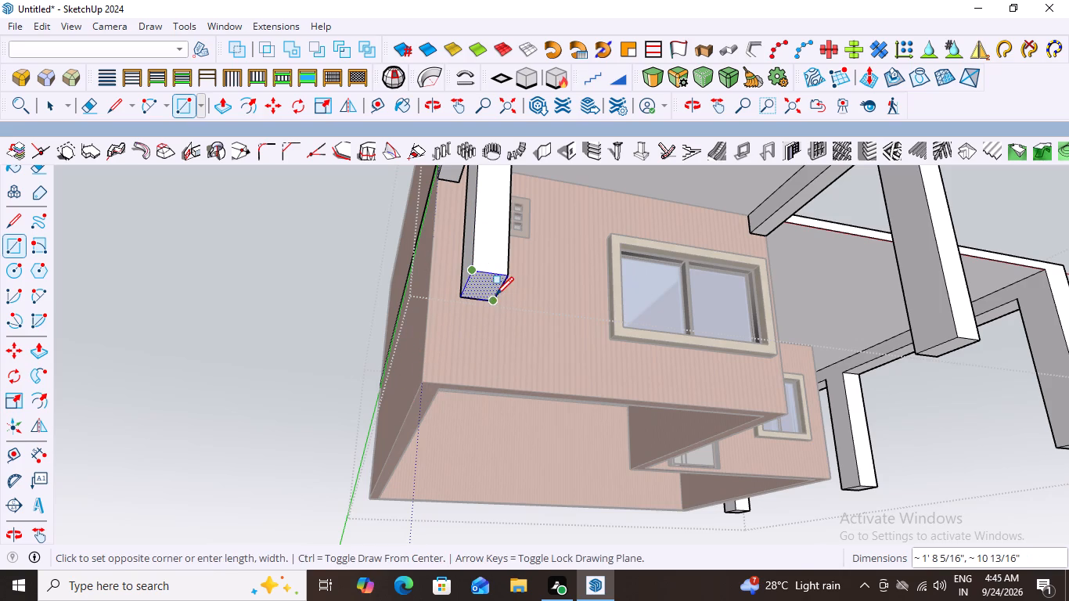
{"action": "left_click", "coordinate": [493, 301]}
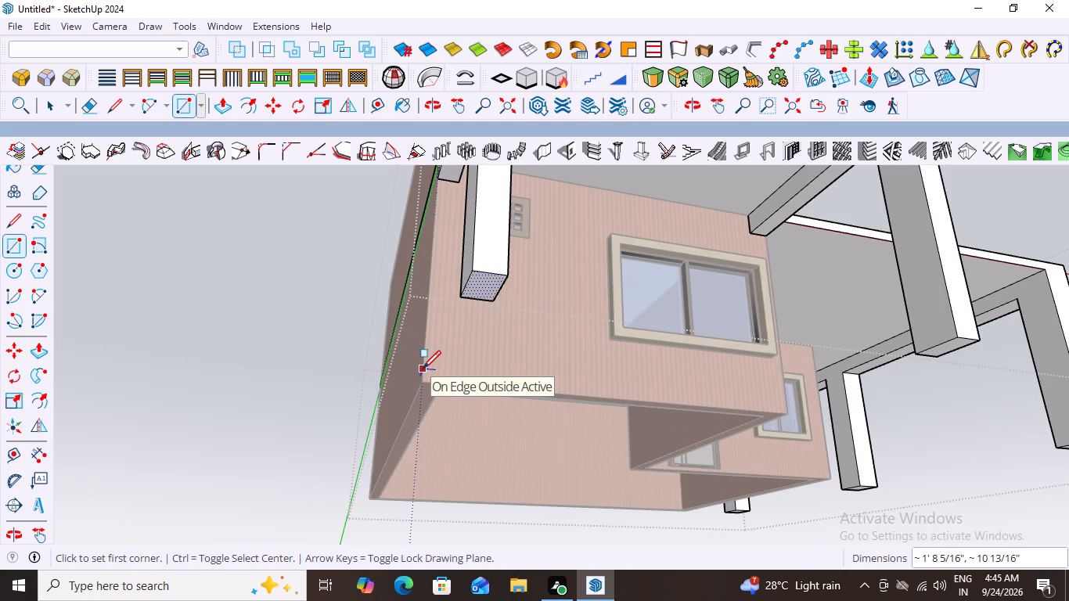
{"action": "key", "text": "space"}
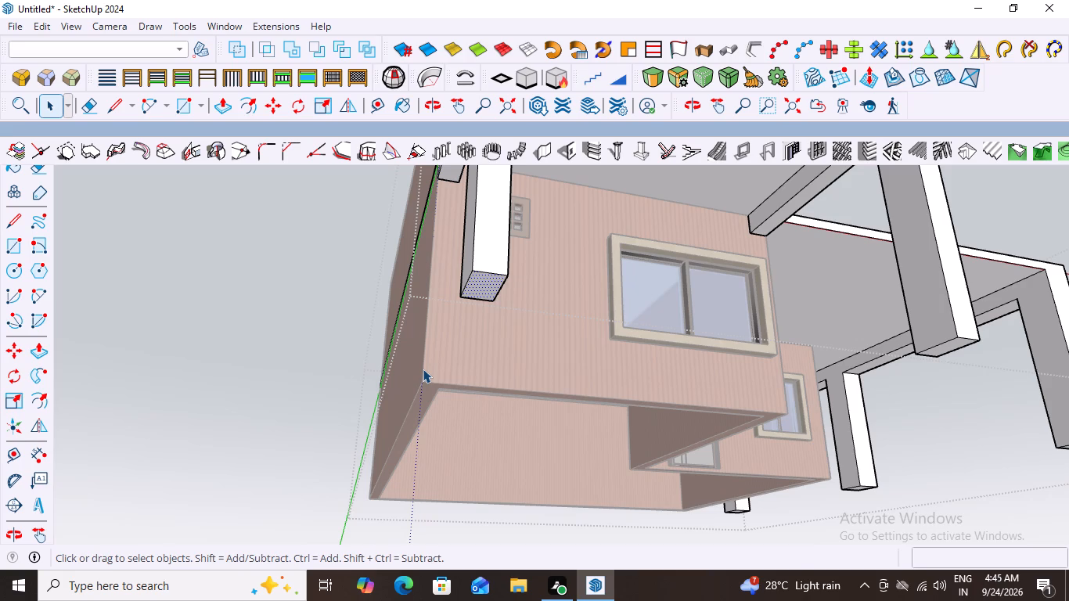
Copy that column's bottom face with its edges 10' 6" straight up onto the slab's top corner, and leave the group.
{"action": "left_click", "coordinate": [483, 287]}
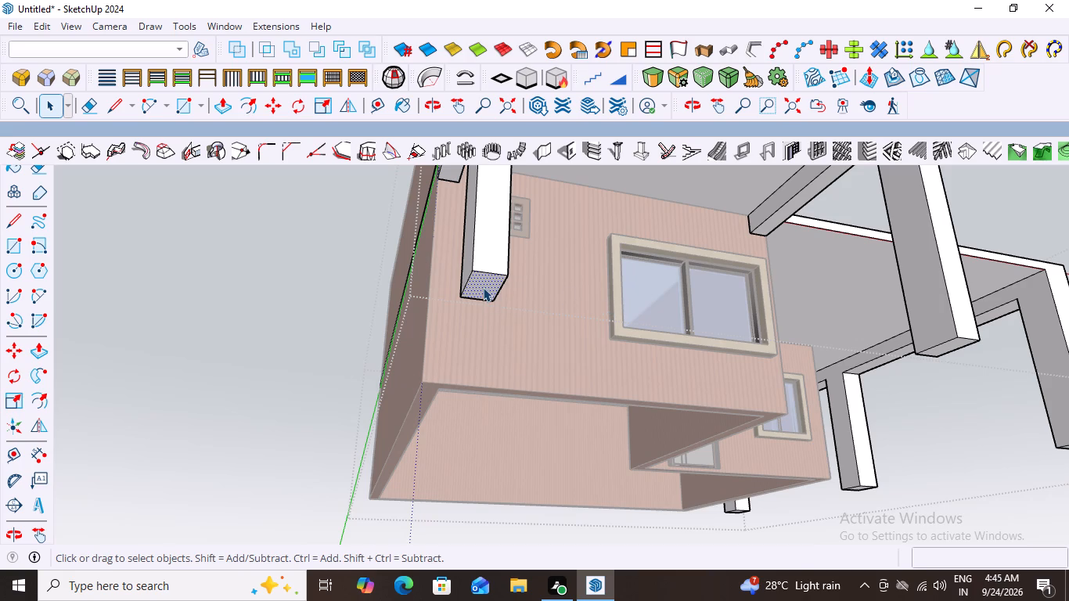
{"action": "triple_click", "coordinate": [483, 287]}
{"action": "left_click", "coordinate": [482, 279]}
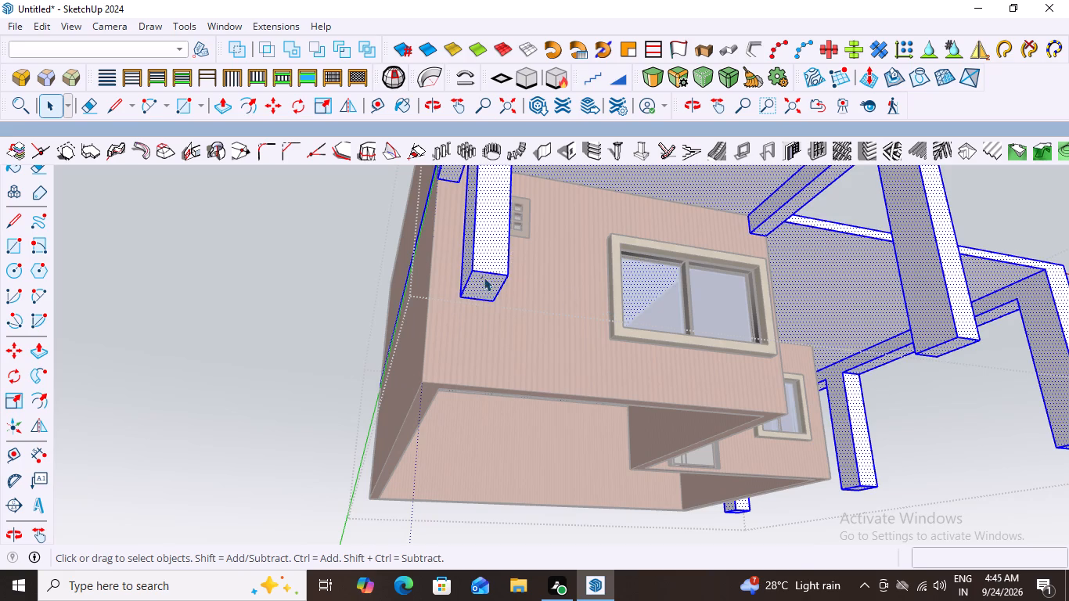
{"action": "left_click", "coordinate": [477, 285]}
{"action": "left_click", "coordinate": [477, 285]}
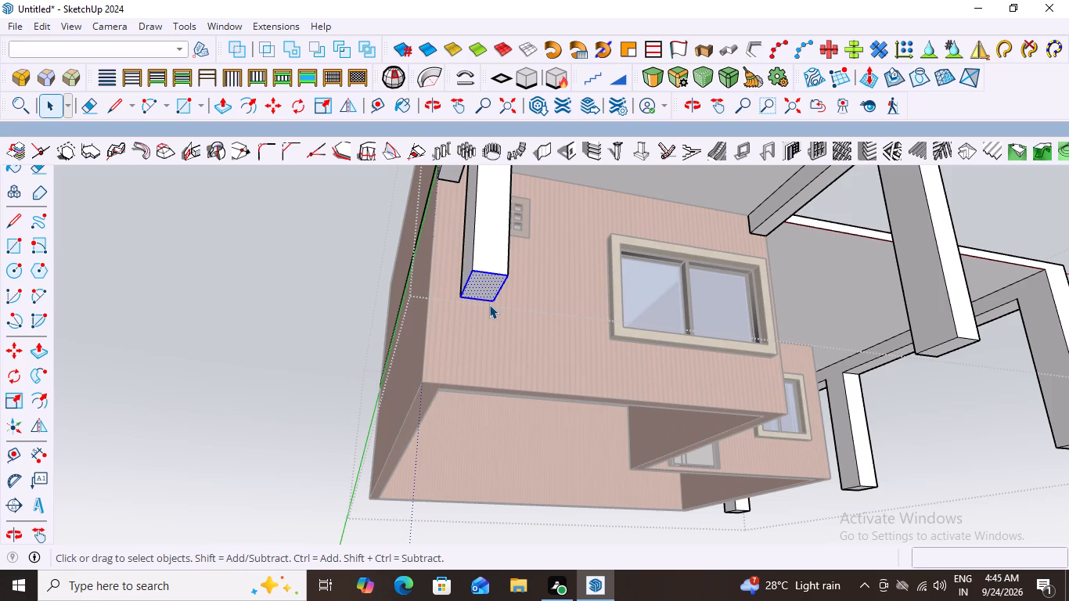
{"action": "key", "text": "m"}
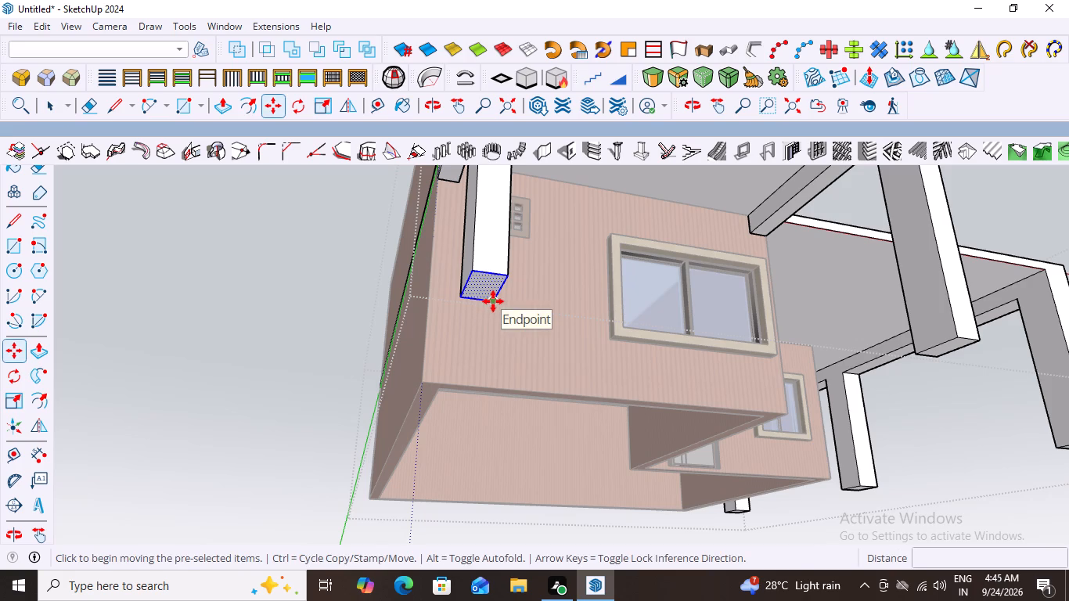
{"action": "left_click", "coordinate": [493, 301]}
{"action": "scroll", "coordinate": [463, 333], "scroll_direction": "down", "scroll_amount": 2}
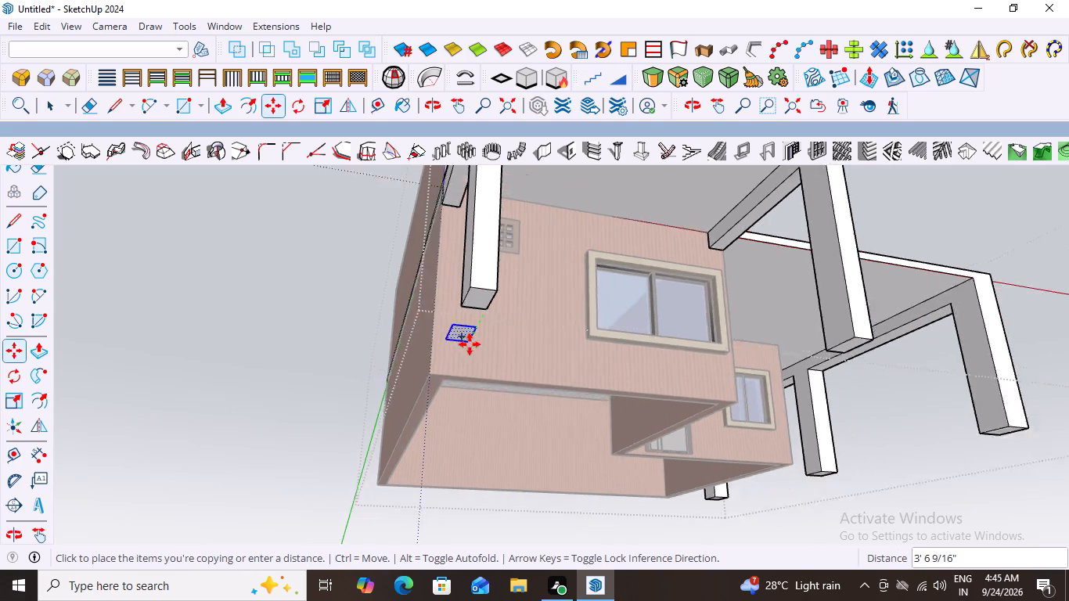
{"action": "scroll", "coordinate": [470, 344], "scroll_direction": "down", "scroll_amount": 9}
{"action": "middle_click_drag", "start_coordinate": [499, 249], "coordinate": [500, 250]}
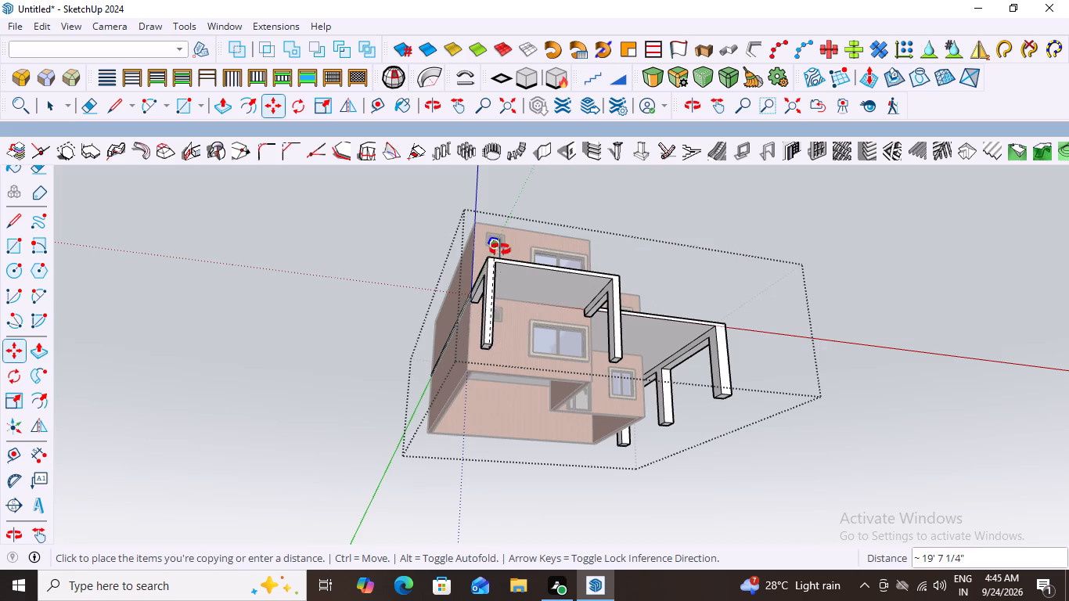
{"action": "middle_click_drag", "start_coordinate": [500, 250], "coordinate": [506, 487]}
{"action": "scroll", "coordinate": [502, 467], "scroll_direction": "up", "scroll_amount": 7}
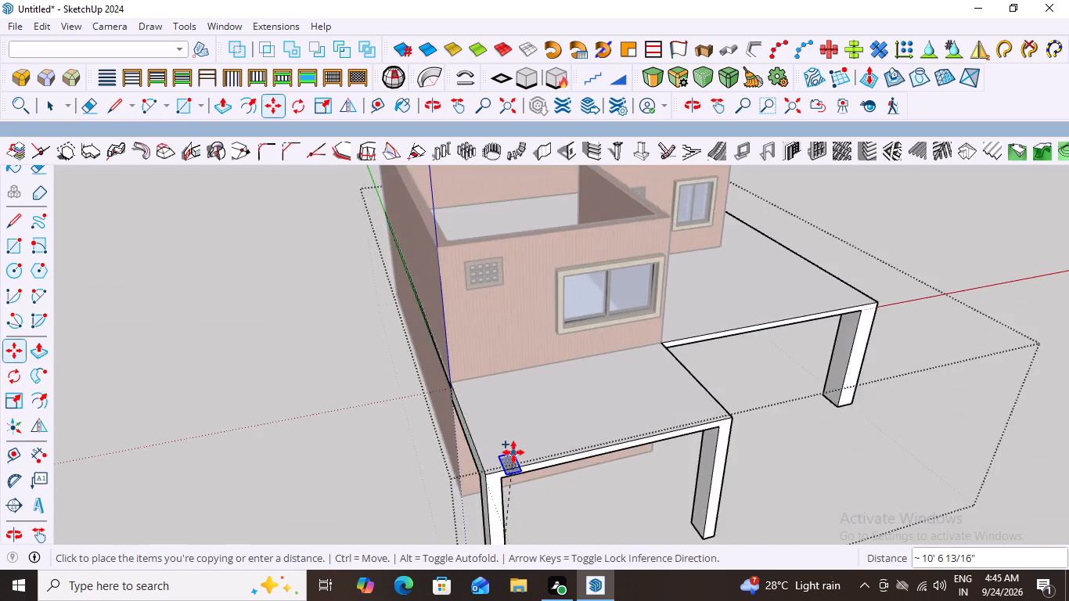
{"action": "scroll", "coordinate": [513, 452], "scroll_direction": "up", "scroll_amount": 6}
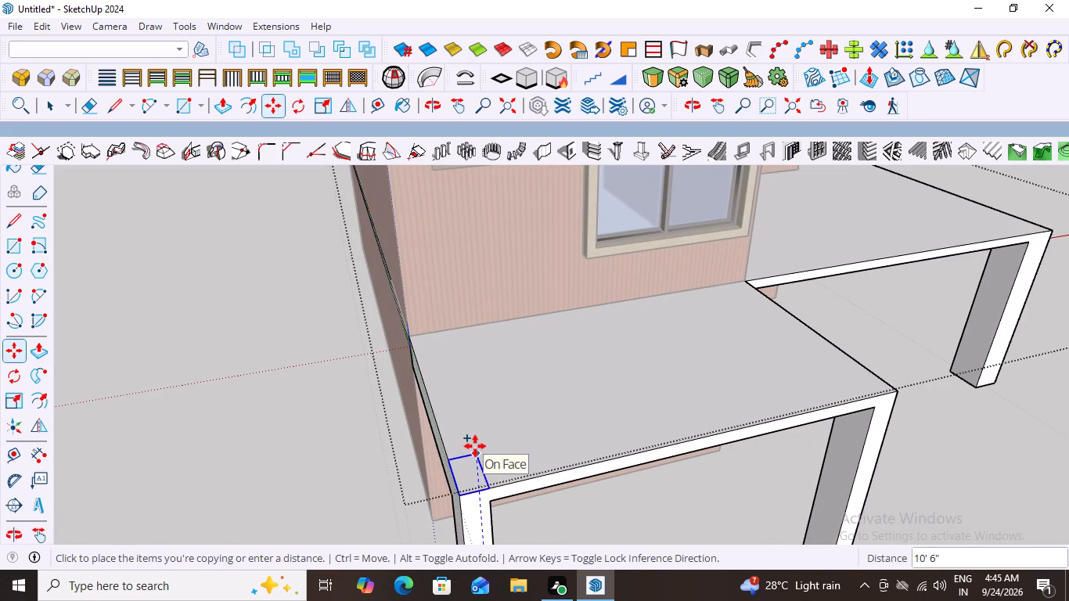
{"action": "left_click", "coordinate": [475, 446]}
{"action": "scroll", "coordinate": [549, 441], "scroll_direction": "down", "scroll_amount": 4}
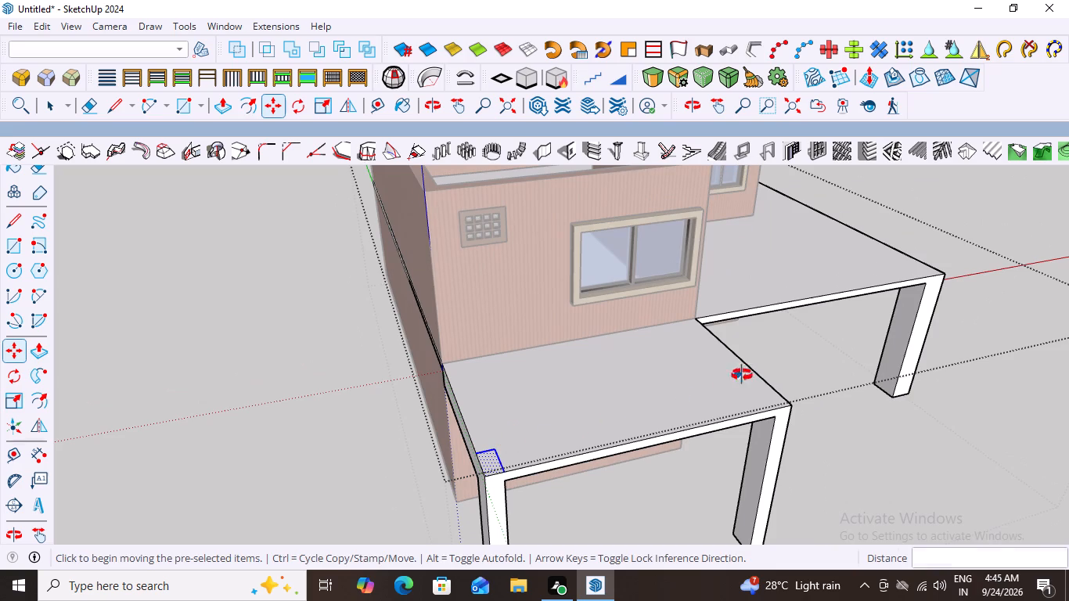
{"action": "middle_click", "coordinate": [742, 375]}
{"action": "key", "text": "space"}
{"action": "left_click", "coordinate": [302, 451]}
Examine from the side and above how the copied column footprint sits on the corner of the front overhang.
{"action": "middle_click_drag", "start_coordinate": [524, 467], "coordinate": [631, 254]}
{"action": "middle_click_drag", "start_coordinate": [511, 350], "coordinate": [506, 421]}
{"action": "scroll", "coordinate": [604, 380], "scroll_direction": "down", "scroll_amount": 4}
{"action": "middle_click_drag", "start_coordinate": [633, 362], "coordinate": [624, 439]}
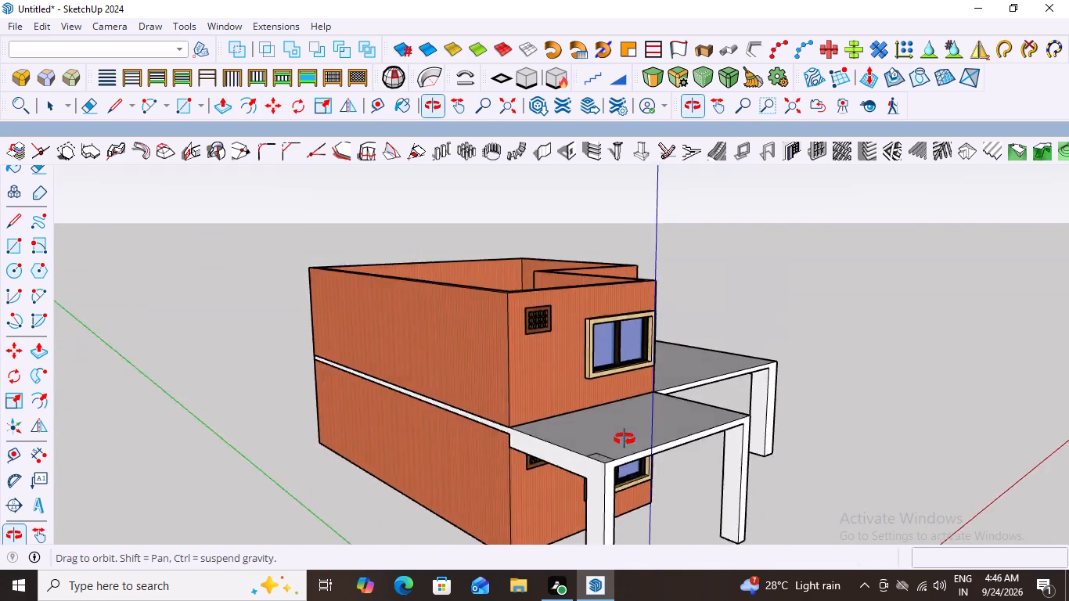
{"action": "middle_click_drag", "start_coordinate": [624, 439], "coordinate": [623, 446]}
{"action": "scroll", "coordinate": [628, 438], "scroll_direction": "up", "scroll_amount": 1}
{"action": "scroll", "coordinate": [663, 396], "scroll_direction": "down", "scroll_amount": 7}
{"action": "scroll", "coordinate": [632, 472], "scroll_direction": "up", "scroll_amount": 5}
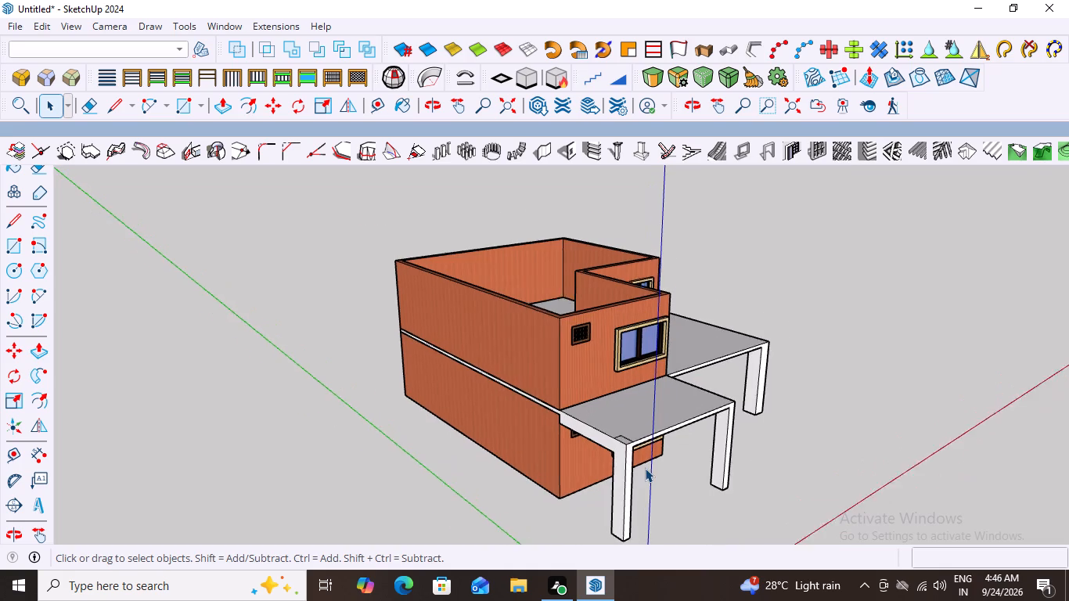
{"action": "scroll", "coordinate": [645, 468], "scroll_direction": "up", "scroll_amount": 1}
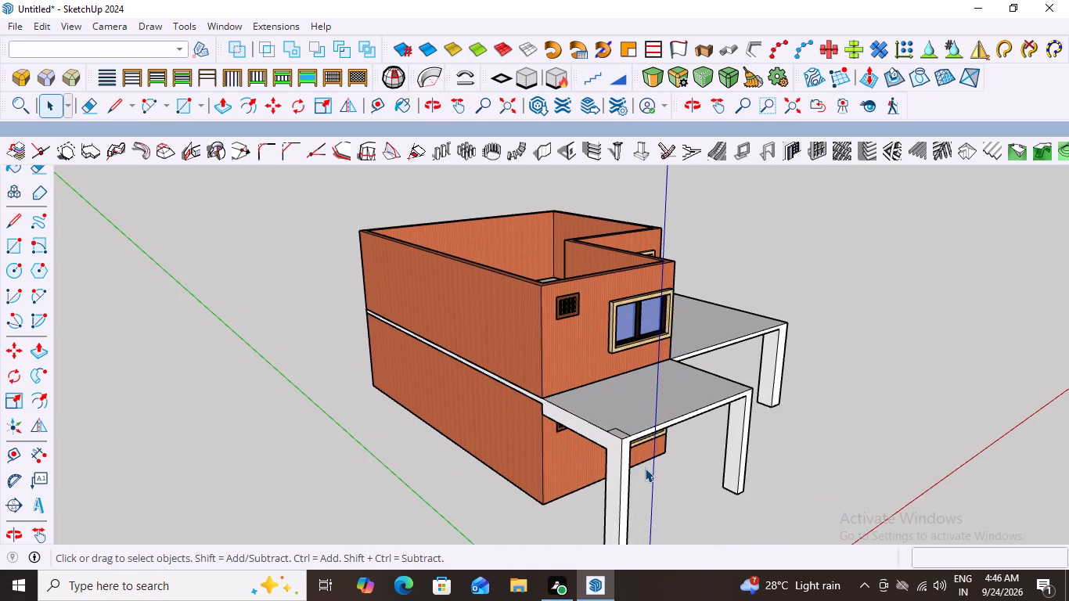
{"action": "middle_click_drag", "start_coordinate": [668, 438], "coordinate": [613, 513]}
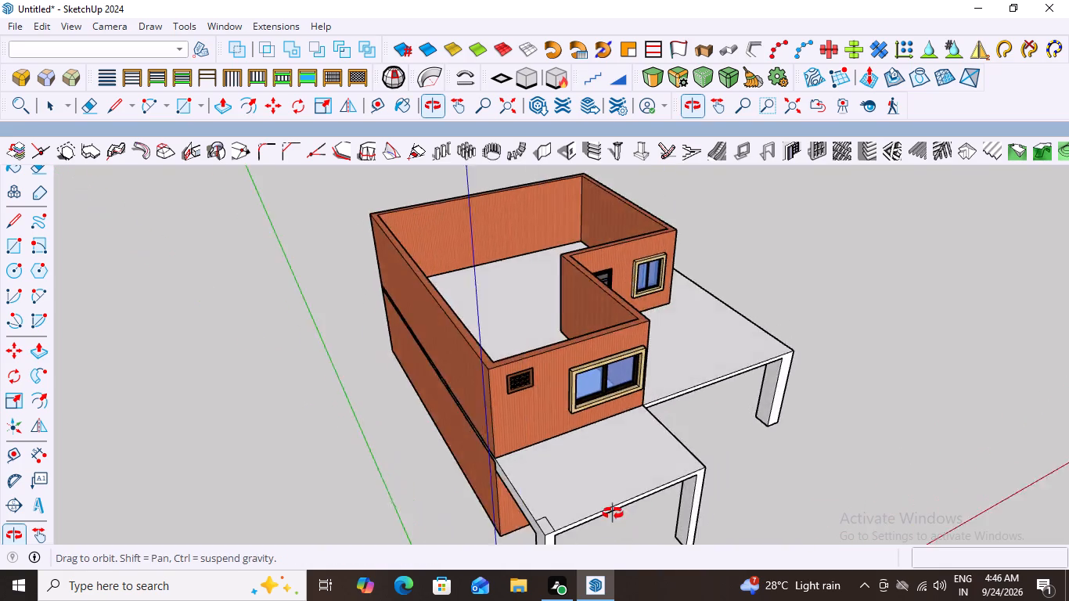
{"action": "middle_click_drag", "start_coordinate": [613, 513], "coordinate": [582, 459]}
{"action": "scroll", "coordinate": [582, 459], "scroll_direction": "down", "scroll_amount": 4}
{"action": "middle_click_drag", "start_coordinate": [524, 491], "coordinate": [478, 523]}
Inside the slab-and-columns group, push/pull the copied column footprint up 10' to the top of the upper-storey wall, and leave the group.
{"action": "scroll", "coordinate": [492, 487], "scroll_direction": "up", "scroll_amount": 3}
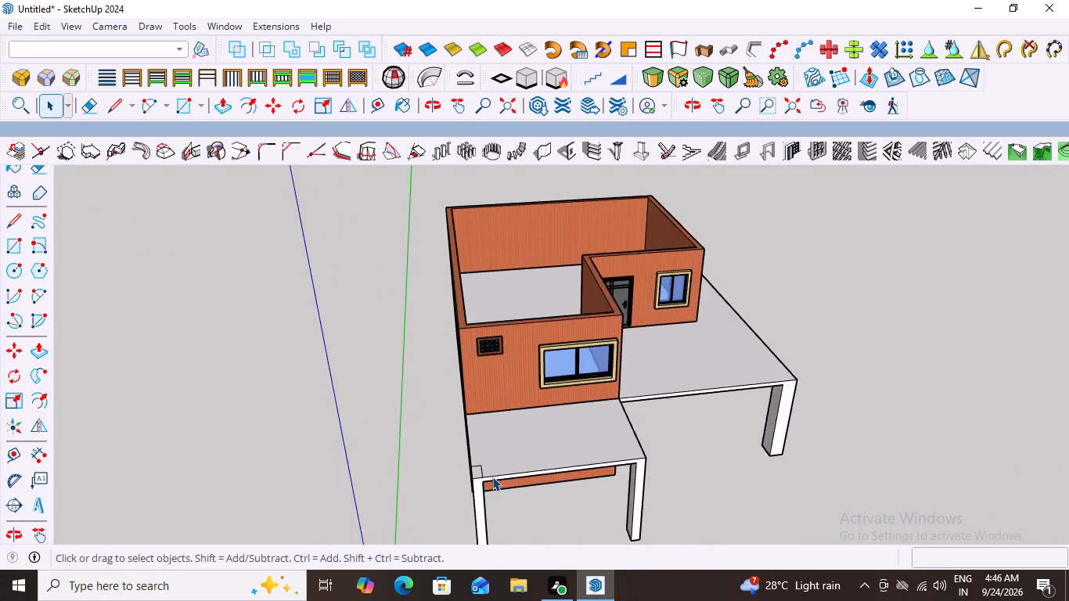
{"action": "scroll", "coordinate": [492, 477], "scroll_direction": "up", "scroll_amount": 9}
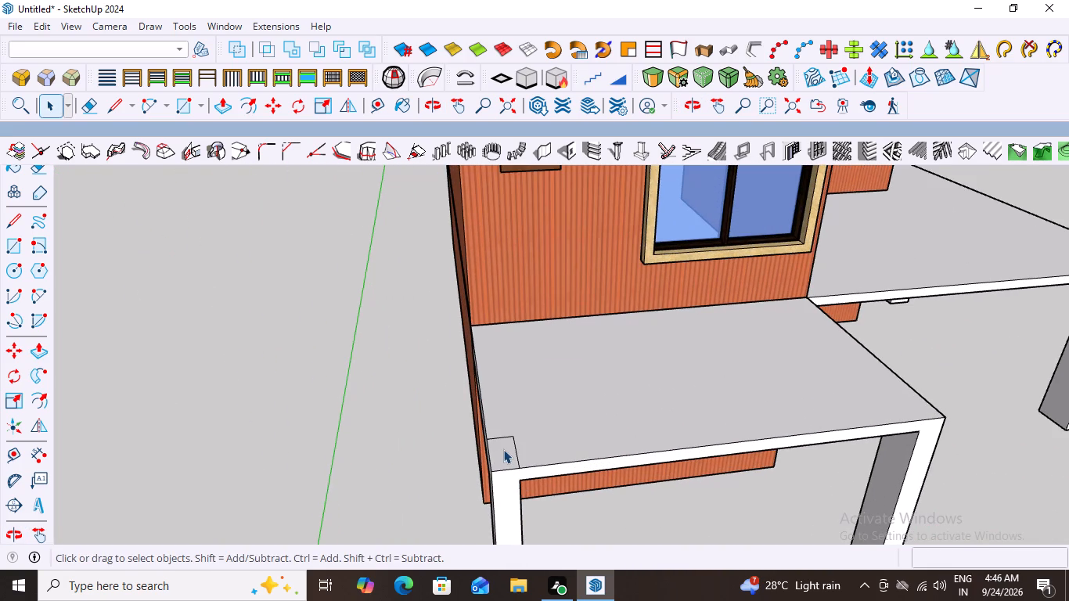
{"action": "double_click", "coordinate": [503, 449]}
{"action": "left_click", "coordinate": [503, 449]}
{"action": "double_click", "coordinate": [503, 449]}
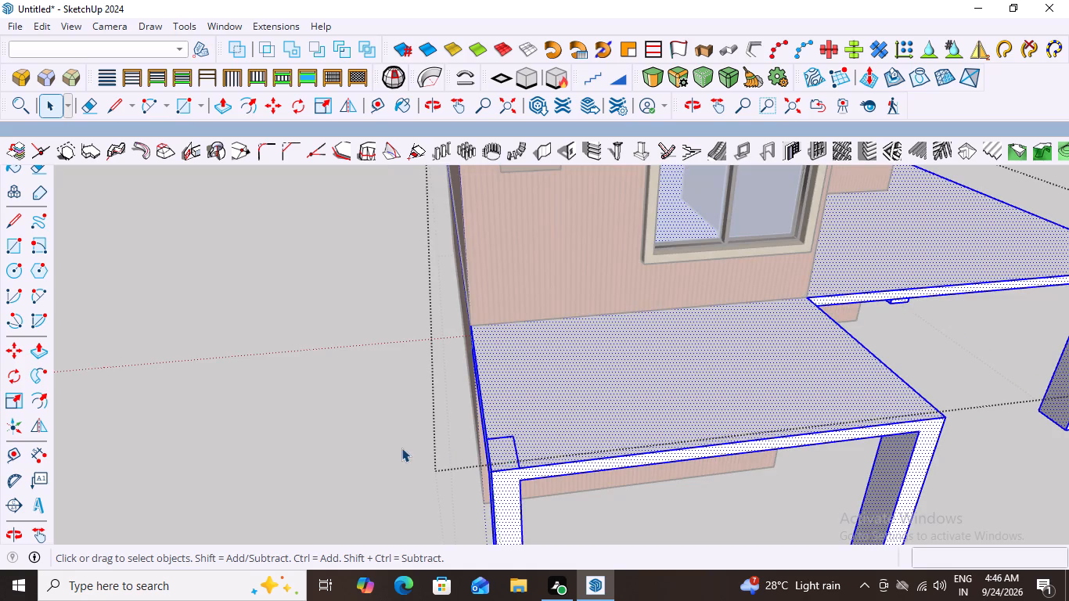
{"action": "left_click", "coordinate": [401, 448]}
{"action": "left_click", "coordinate": [515, 456]}
{"action": "double_click", "coordinate": [508, 455]}
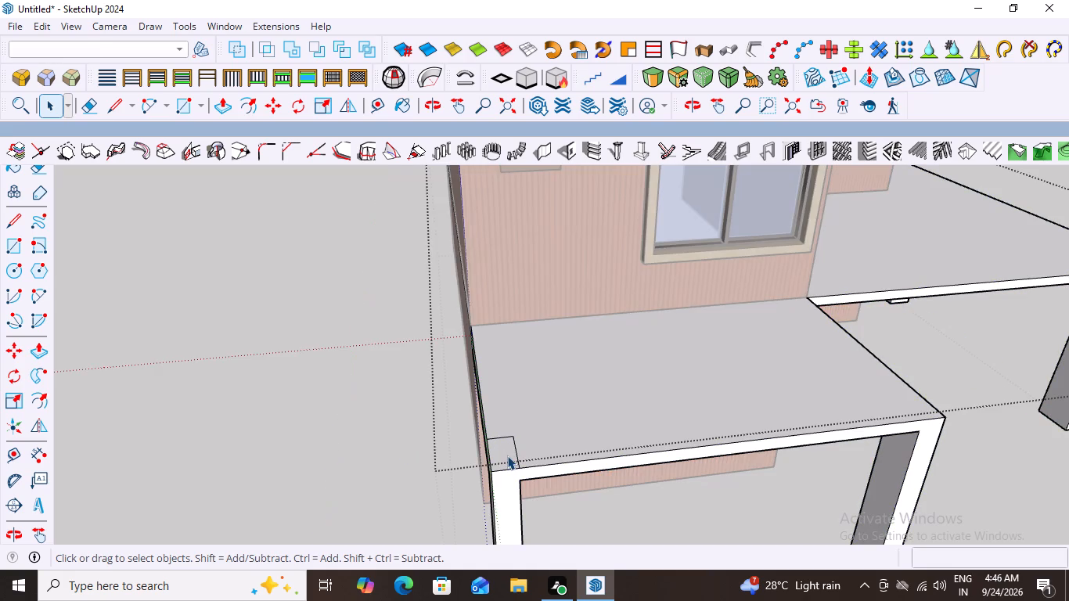
{"action": "left_click", "coordinate": [507, 455]}
{"action": "triple_click", "coordinate": [506, 455]}
{"action": "triple_click", "coordinate": [506, 455]}
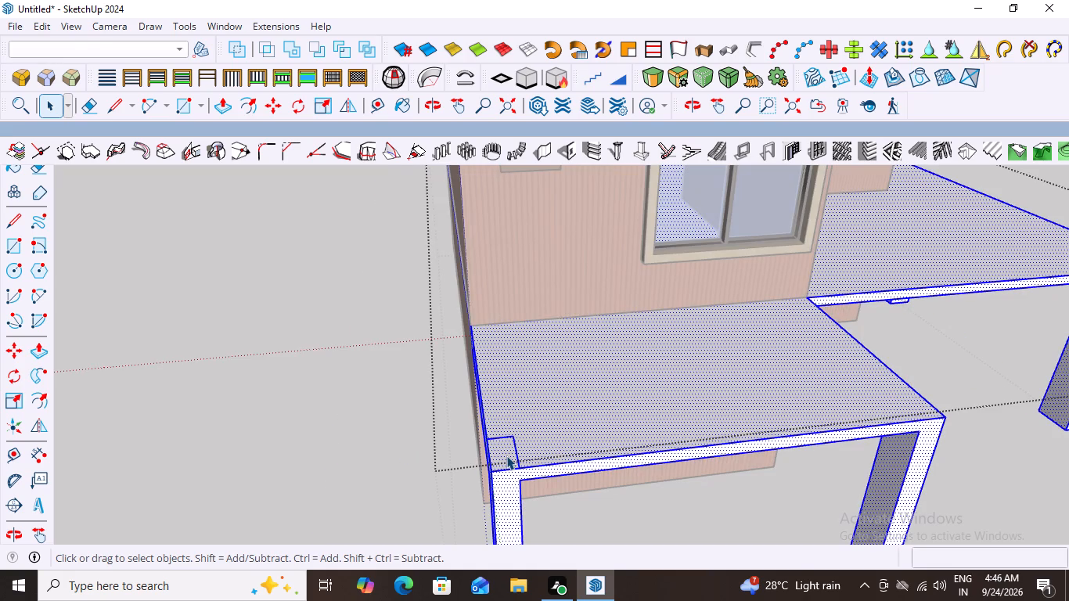
{"action": "left_click", "coordinate": [363, 450]}
{"action": "left_click", "coordinate": [500, 455]}
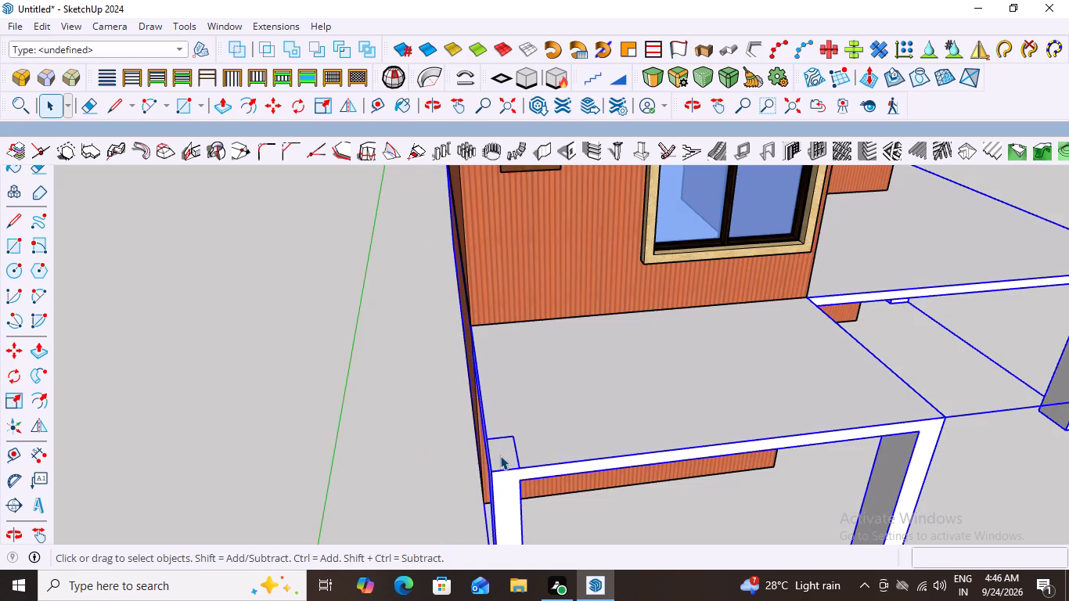
{"action": "double_click", "coordinate": [500, 455]}
{"action": "triple_click", "coordinate": [500, 455]}
{"action": "left_click", "coordinate": [500, 455]}
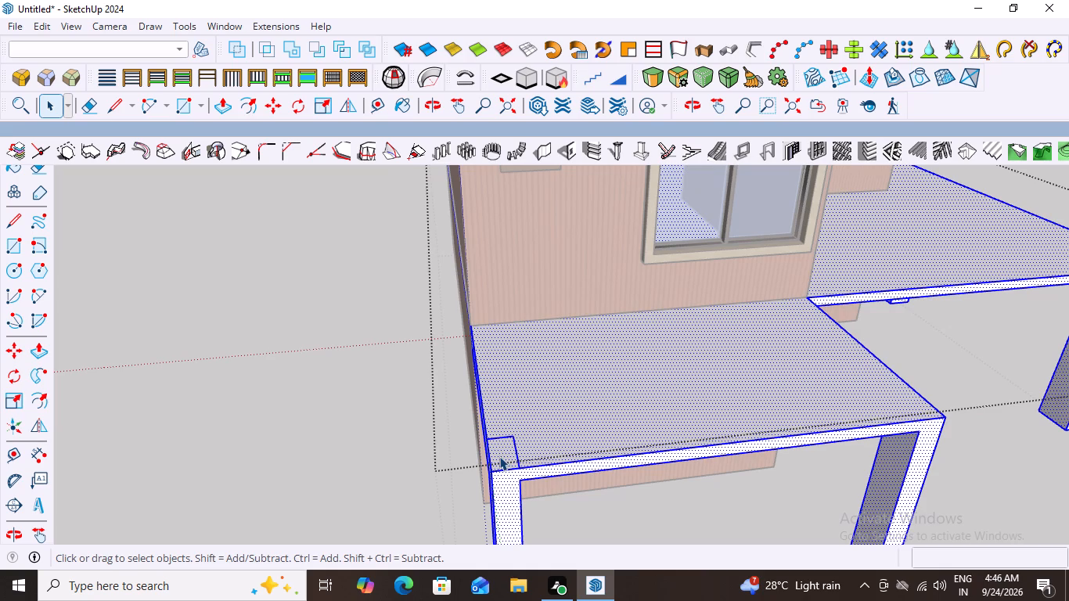
{"action": "double_click", "coordinate": [499, 456]}
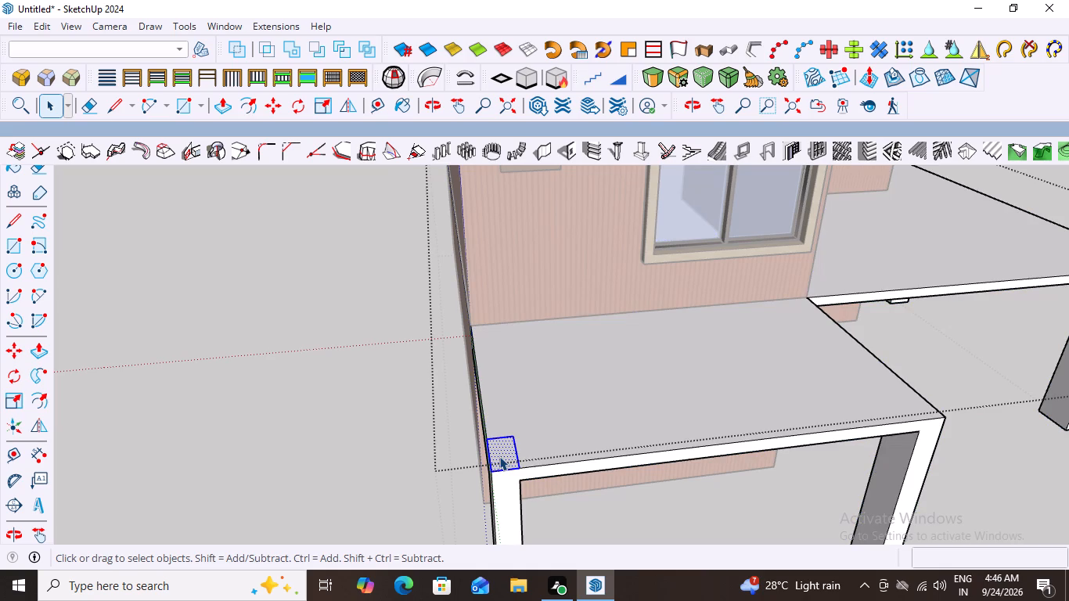
{"action": "key", "text": "p"}
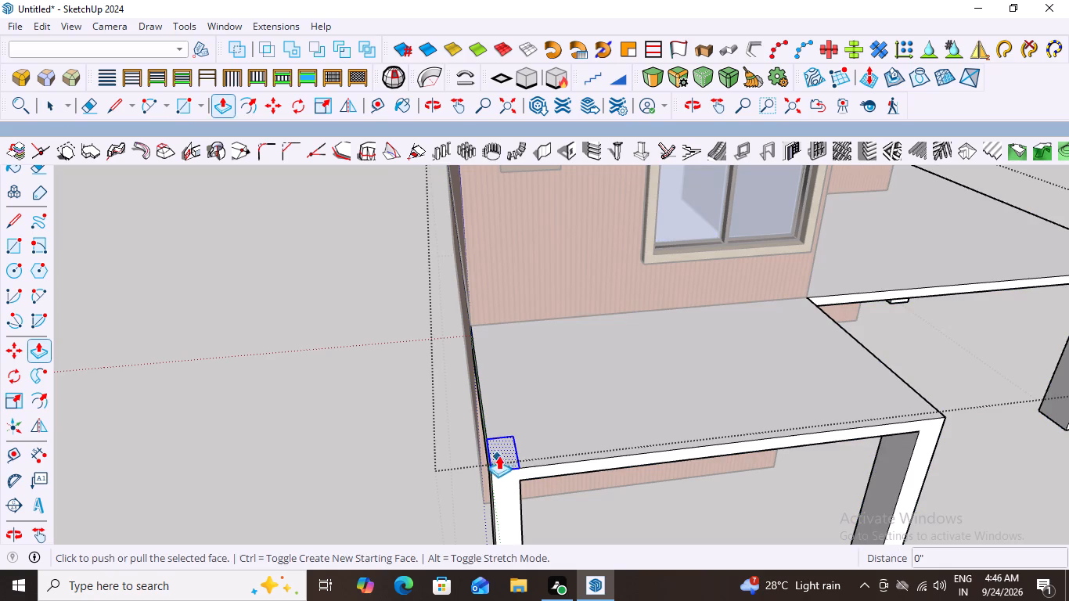
{"action": "left_click", "coordinate": [507, 446]}
{"action": "scroll", "coordinate": [476, 362], "scroll_direction": "down", "scroll_amount": 6}
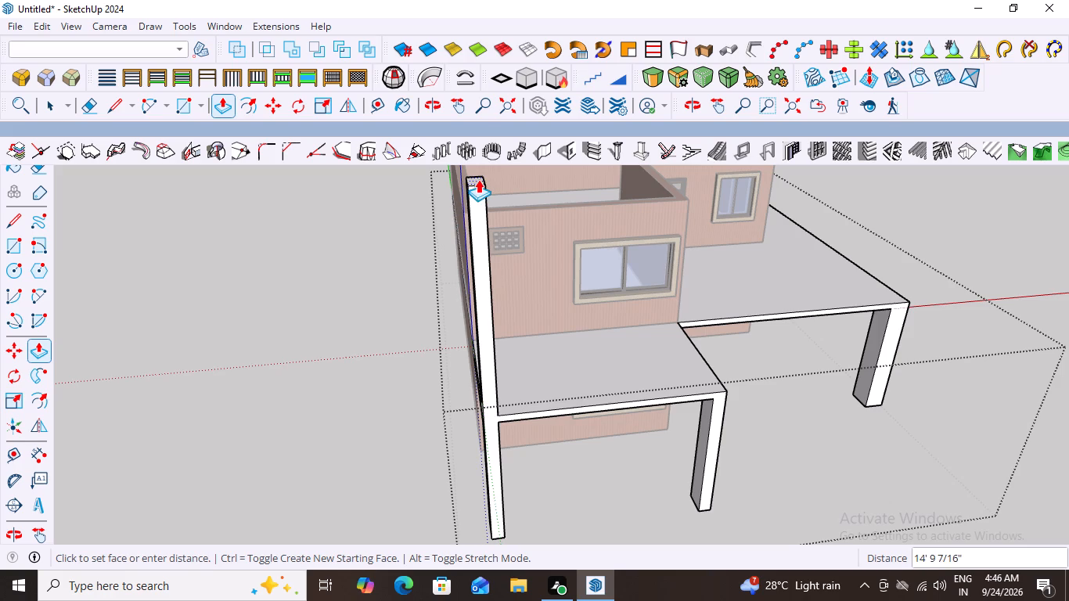
{"action": "scroll", "coordinate": [427, 217], "scroll_direction": "down", "scroll_amount": 3}
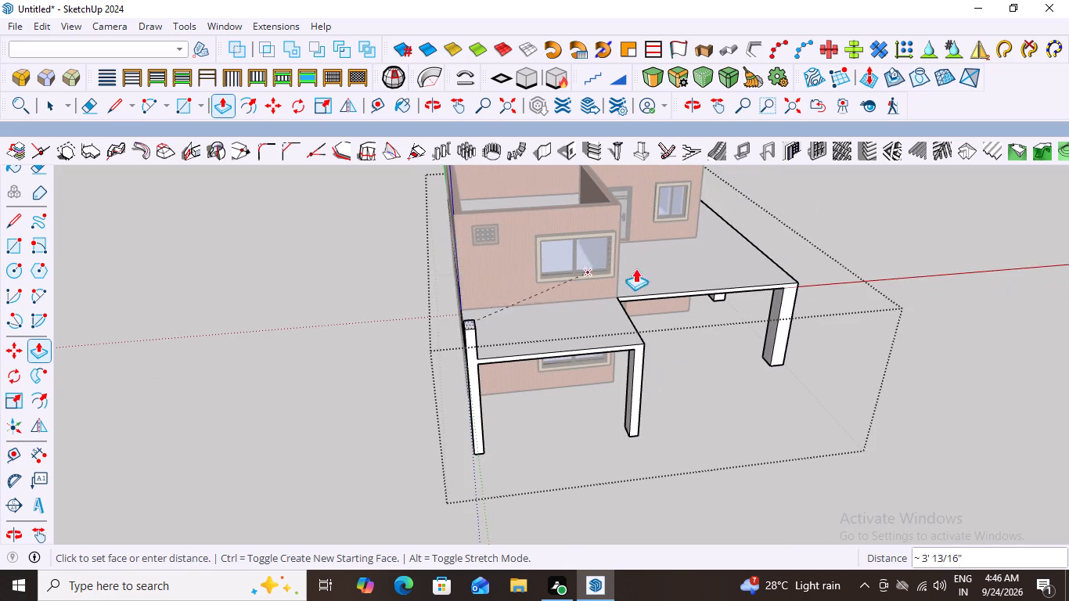
{"action": "scroll", "coordinate": [517, 261], "scroll_direction": "down", "scroll_amount": 3}
{"action": "middle_click_drag", "start_coordinate": [405, 268], "coordinate": [722, 269]}
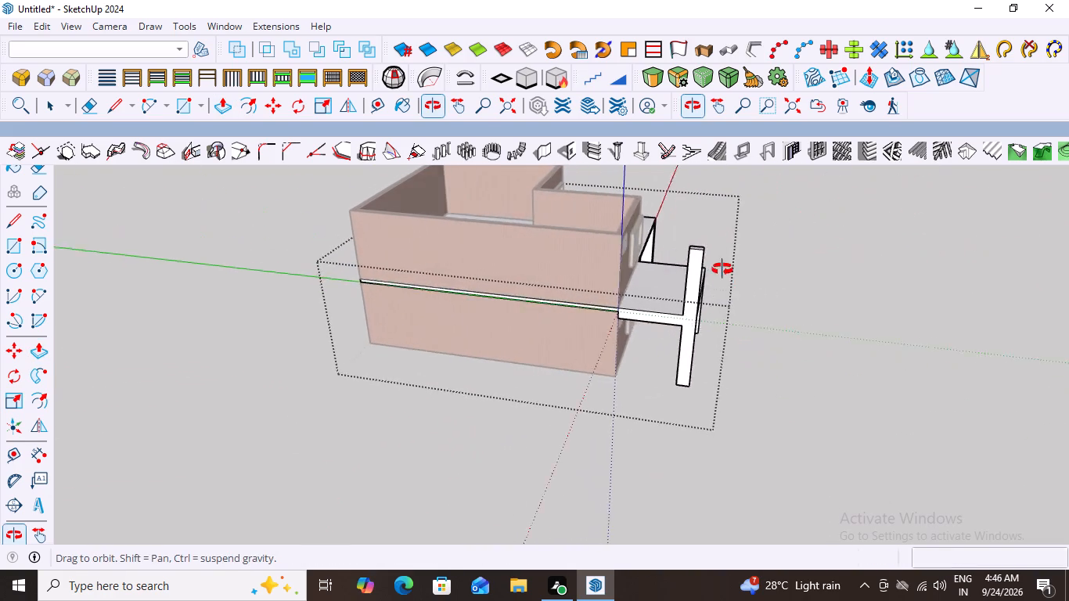
{"action": "middle_click_drag", "start_coordinate": [722, 269], "coordinate": [724, 269]}
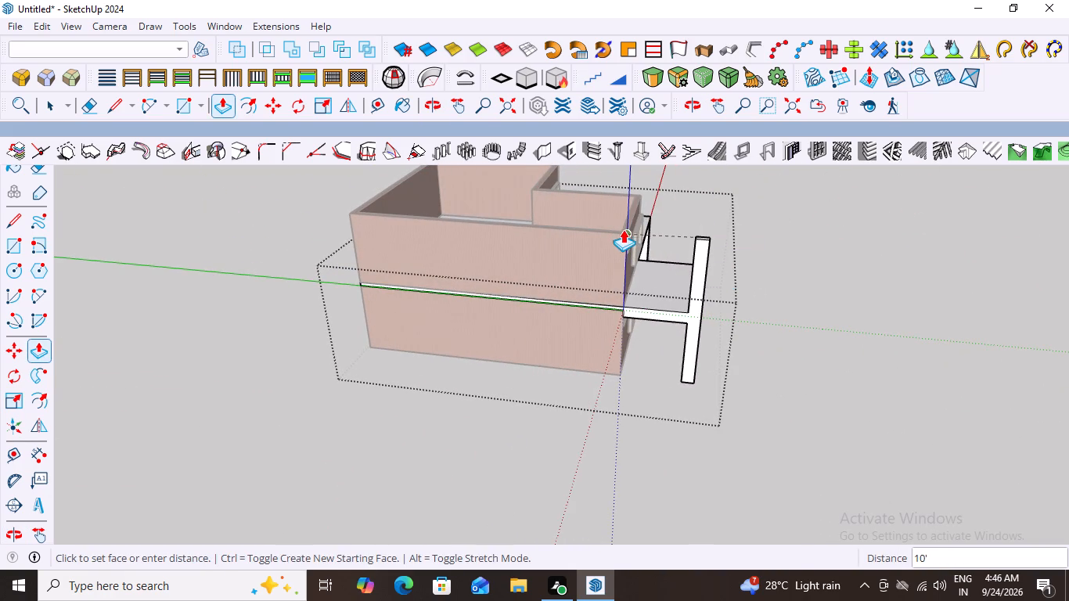
{"action": "scroll", "coordinate": [616, 232], "scroll_direction": "up", "scroll_amount": 2}
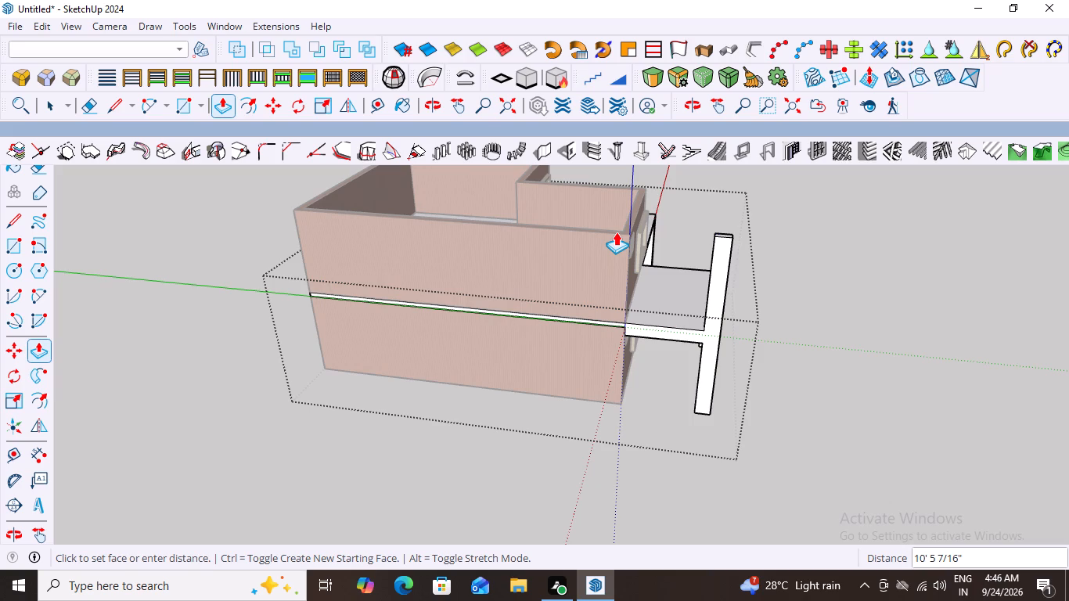
{"action": "scroll", "coordinate": [651, 211], "scroll_direction": "up", "scroll_amount": 3}
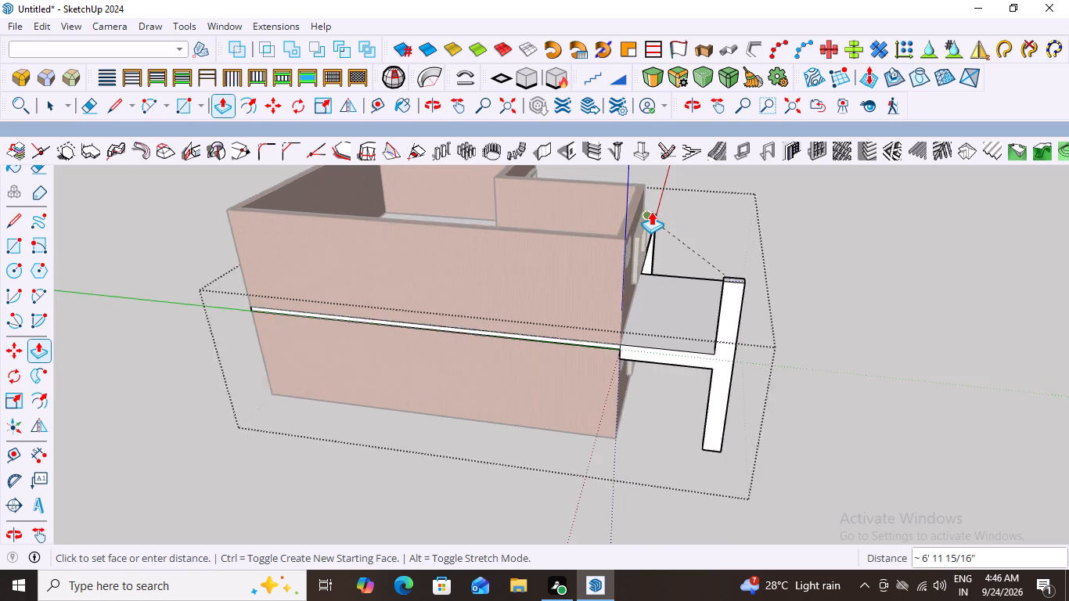
{"action": "scroll", "coordinate": [651, 211], "scroll_direction": "up", "scroll_amount": 5}
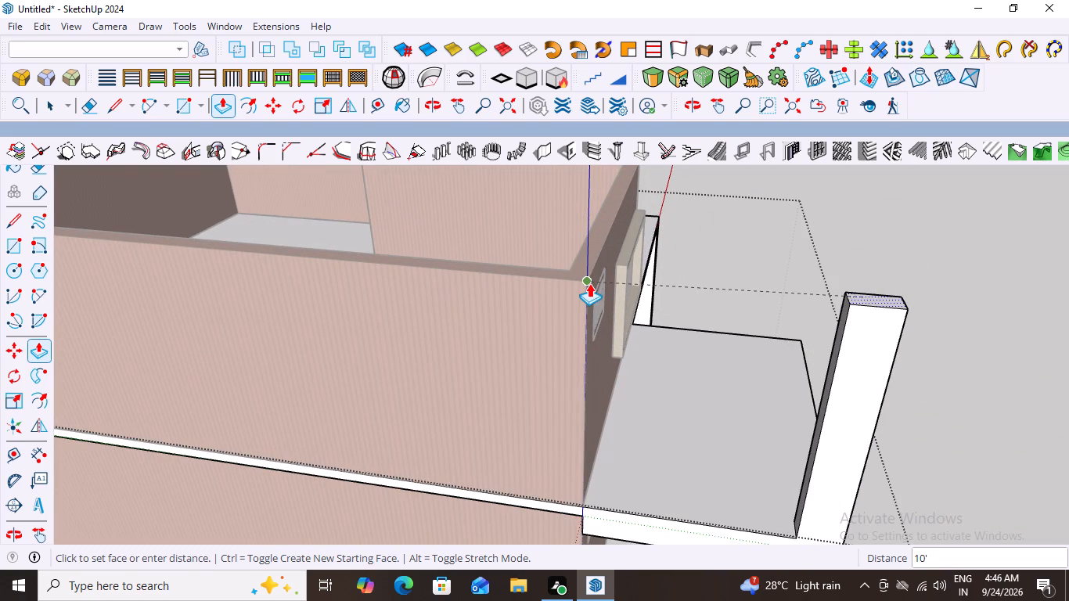
{"action": "left_click", "coordinate": [589, 283]}
{"action": "scroll", "coordinate": [687, 277], "scroll_direction": "down", "scroll_amount": 16}
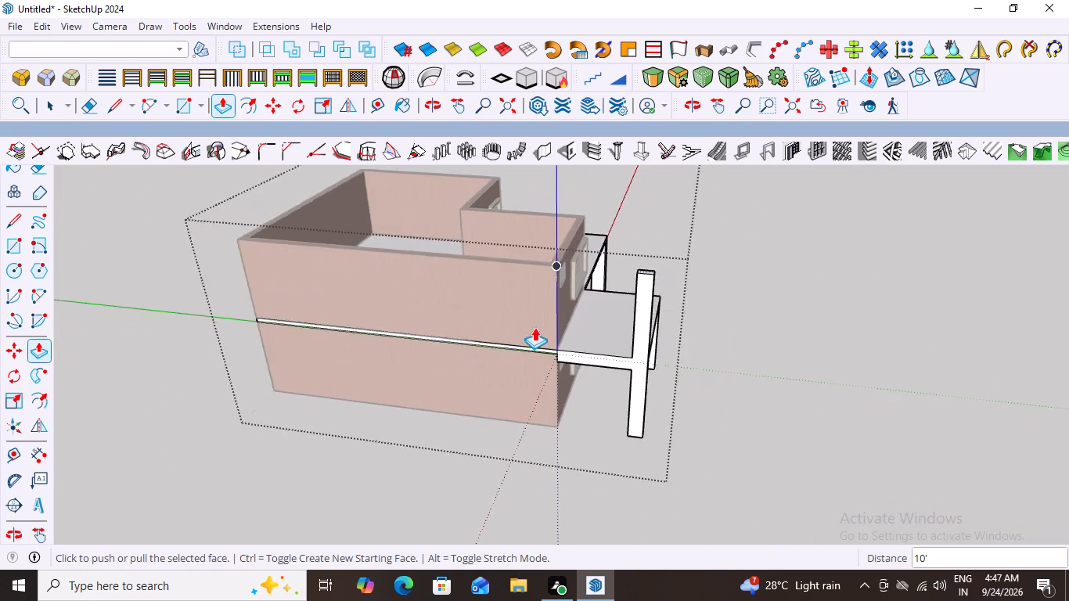
{"action": "scroll", "coordinate": [534, 327], "scroll_direction": "down", "scroll_amount": 1}
{"action": "scroll", "coordinate": [606, 348], "scroll_direction": "down", "scroll_amount": 2}
{"action": "middle_click_drag", "start_coordinate": [821, 321], "coordinate": [501, 366]}
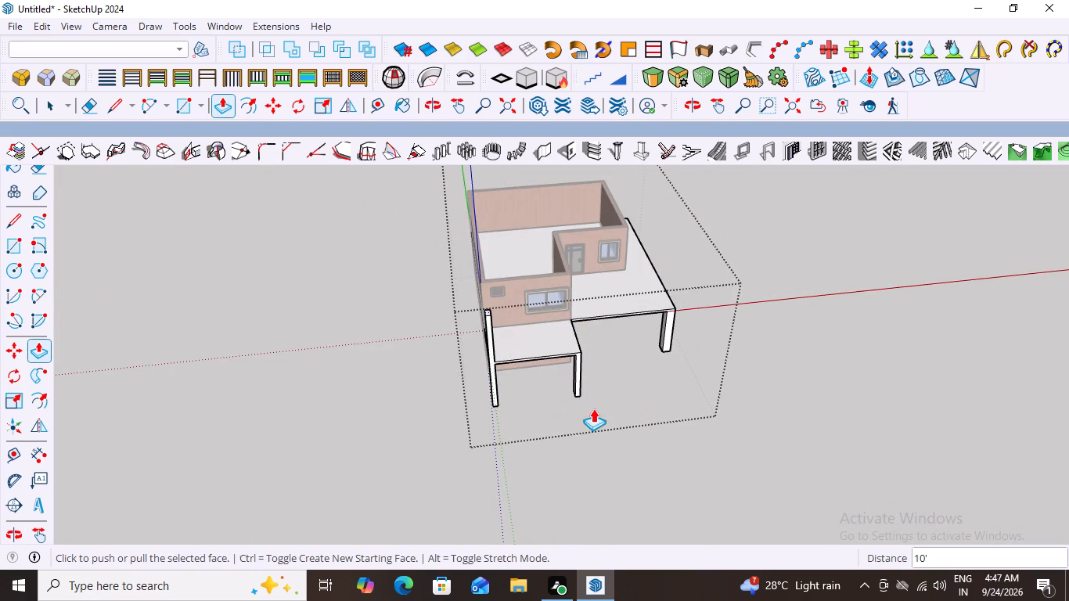
{"action": "key", "text": "space"}
{"action": "left_click", "coordinate": [821, 243]}
Examine the raised corner column from the front, side, above and below, including its joint with the slab and its alignment with the walls.
{"action": "middle_click_drag", "start_coordinate": [704, 319], "coordinate": [599, 220]}
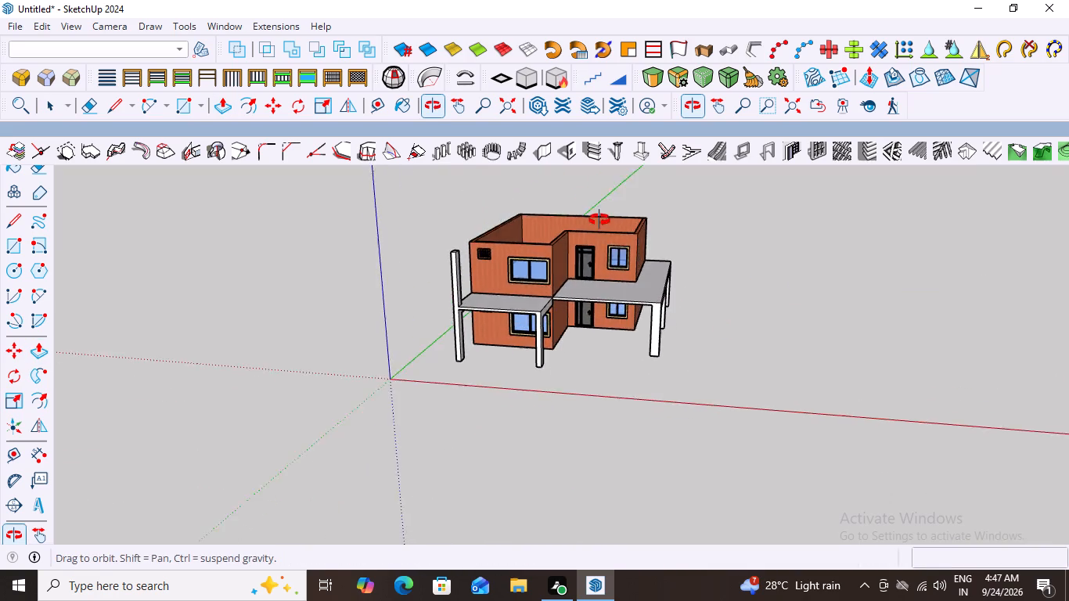
{"action": "middle_click_drag", "start_coordinate": [599, 220], "coordinate": [601, 214]}
{"action": "scroll", "coordinate": [483, 281], "scroll_direction": "up", "scroll_amount": 4}
{"action": "middle_click_drag", "start_coordinate": [461, 279], "coordinate": [711, 295]}
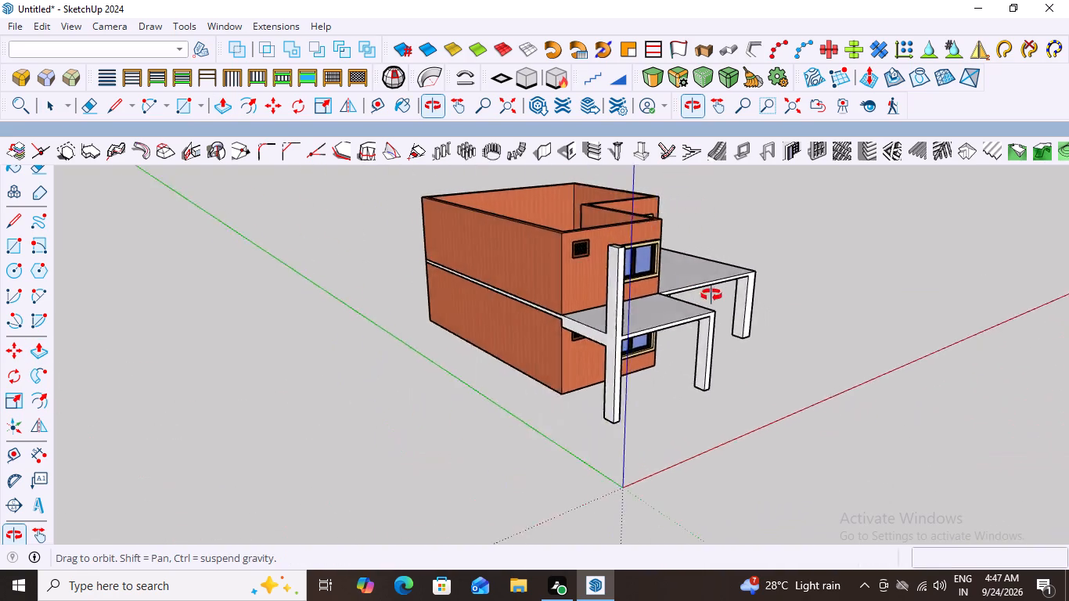
{"action": "middle_click_drag", "start_coordinate": [711, 295], "coordinate": [422, 309]}
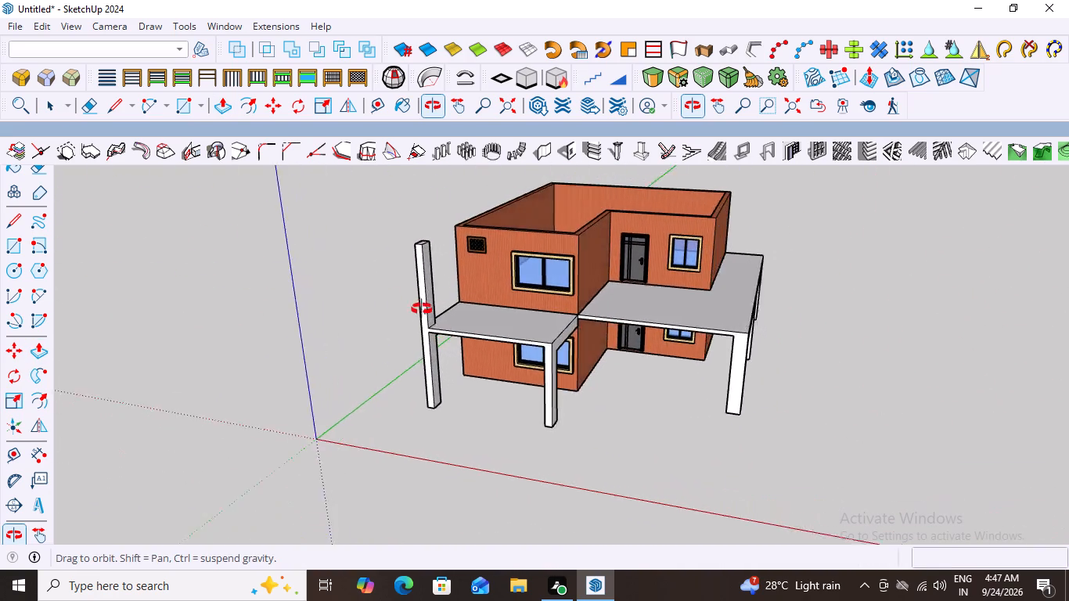
{"action": "middle_click_drag", "start_coordinate": [422, 309], "coordinate": [366, 308]}
{"action": "scroll", "coordinate": [441, 326], "scroll_direction": "up", "scroll_amount": 9}
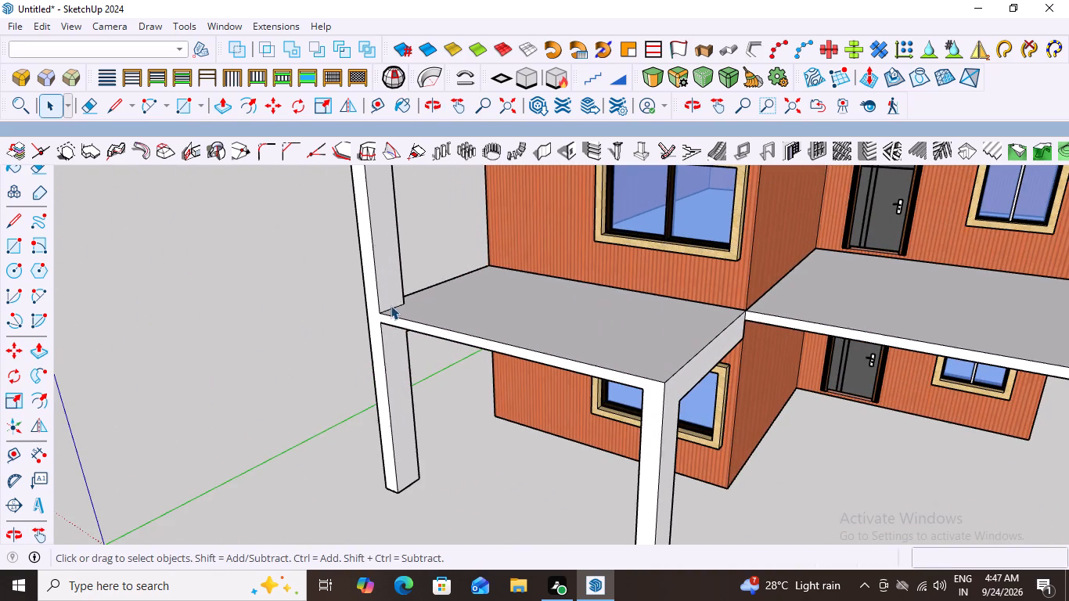
{"action": "scroll", "coordinate": [378, 335], "scroll_direction": "down", "scroll_amount": 11}
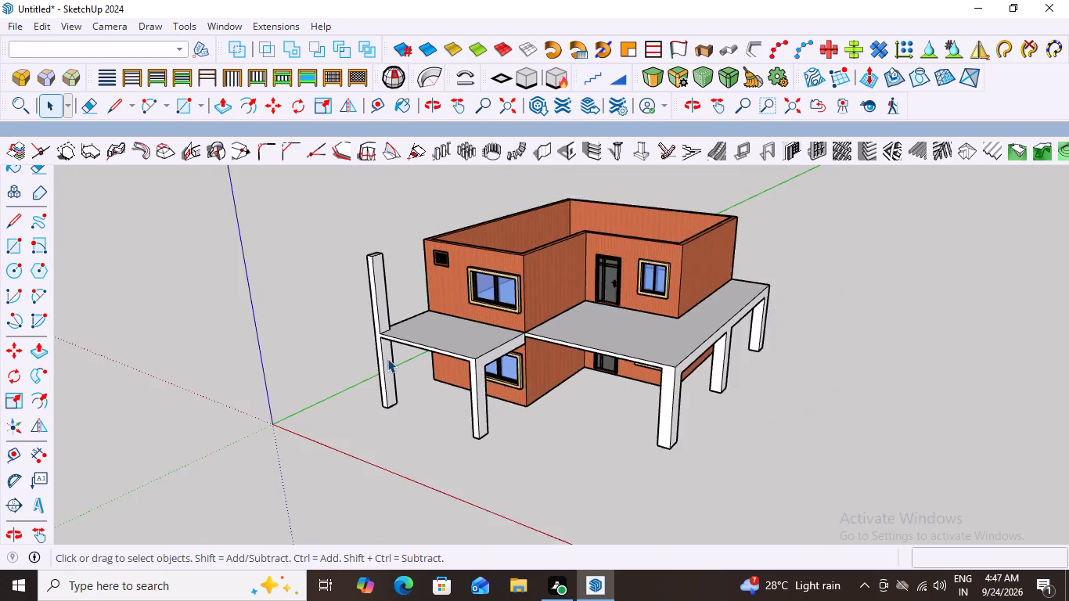
{"action": "scroll", "coordinate": [387, 358], "scroll_direction": "down", "scroll_amount": 2}
{"action": "middle_click_drag", "start_coordinate": [387, 364], "coordinate": [639, 331]}
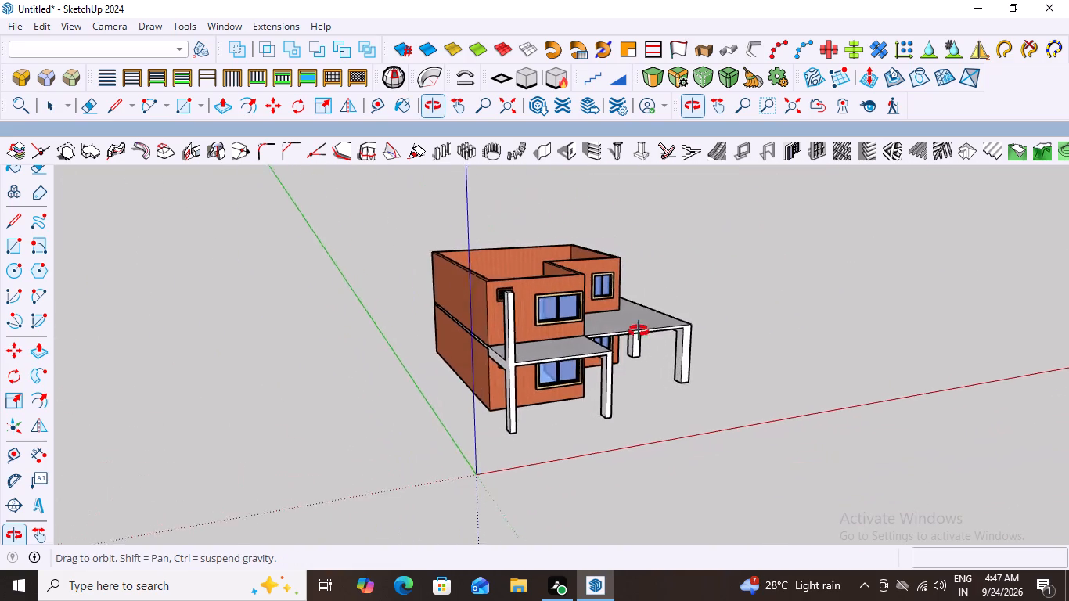
{"action": "middle_click_drag", "start_coordinate": [639, 331], "coordinate": [473, 330]}
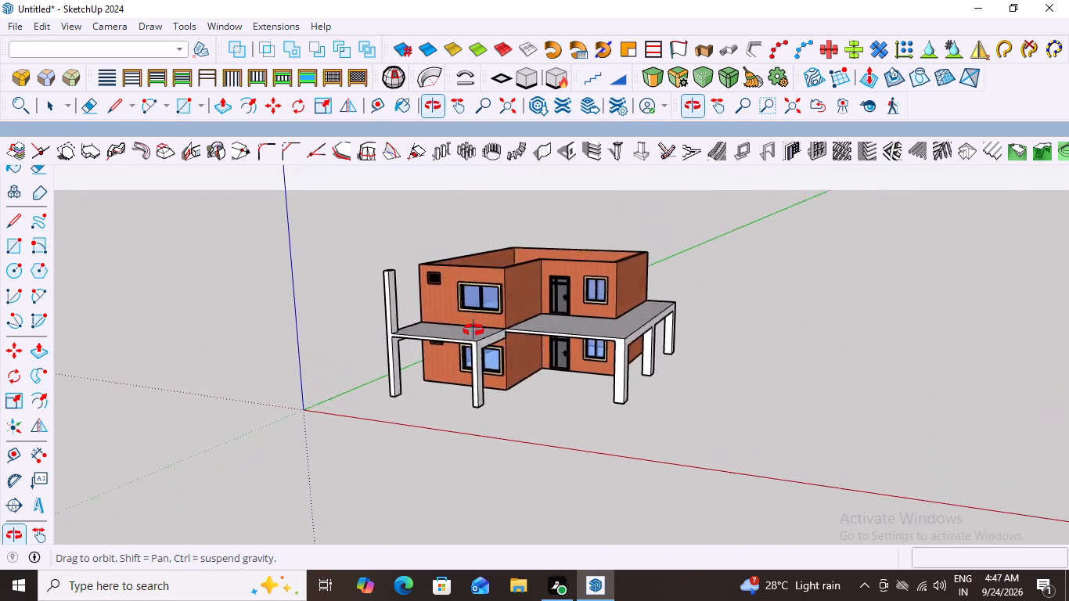
{"action": "middle_click_drag", "start_coordinate": [473, 330], "coordinate": [738, 330]}
{"action": "scroll", "coordinate": [577, 362], "scroll_direction": "up", "scroll_amount": 4}
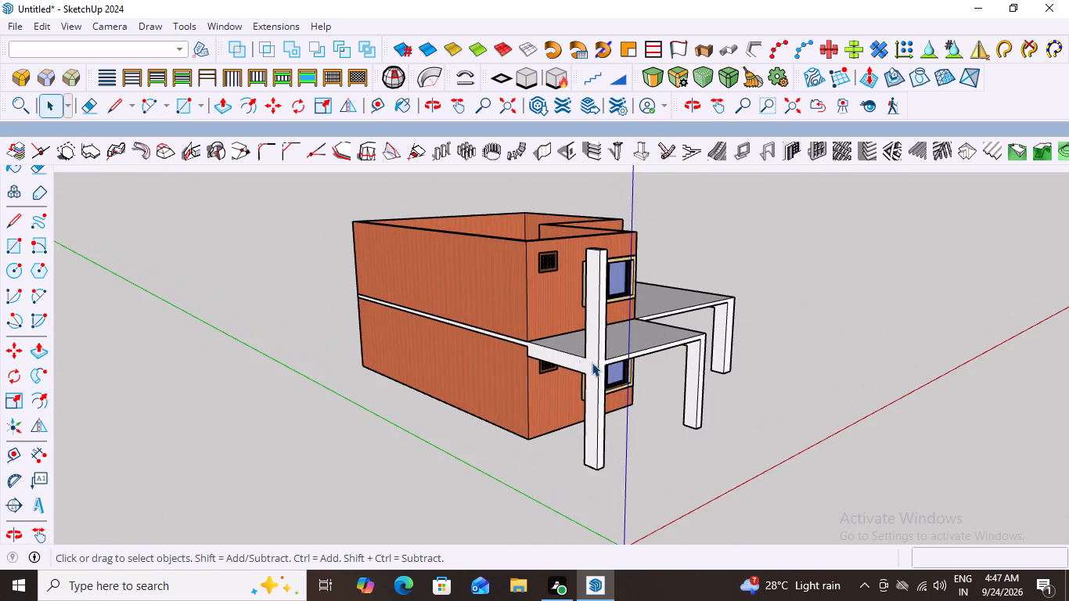
{"action": "scroll", "coordinate": [602, 368], "scroll_direction": "up", "scroll_amount": 5}
{"action": "scroll", "coordinate": [535, 339], "scroll_direction": "up", "scroll_amount": 2}
{"action": "scroll", "coordinate": [604, 372], "scroll_direction": "down", "scroll_amount": 2}
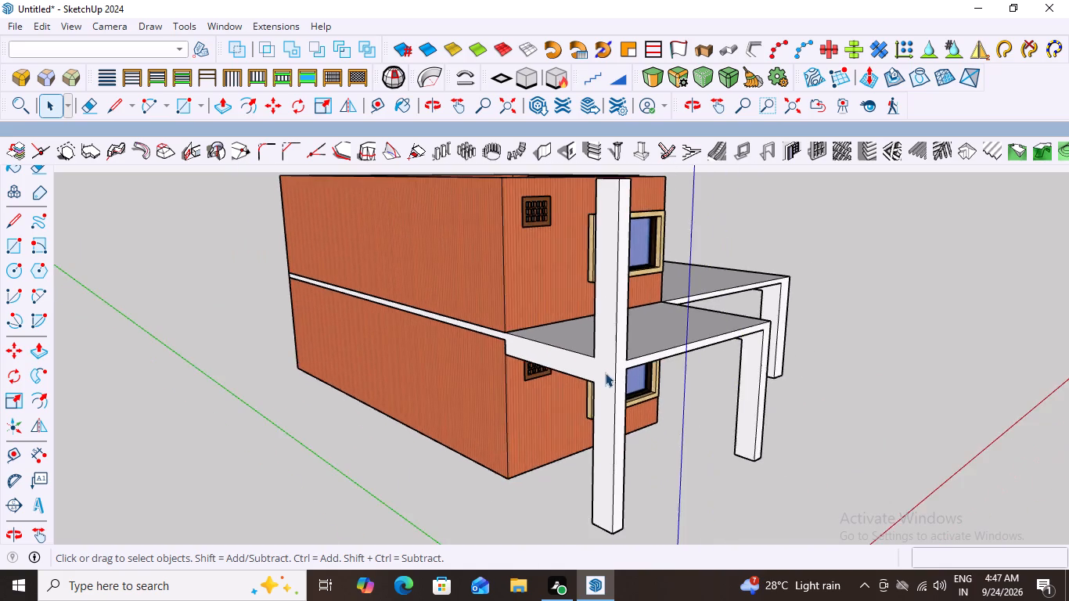
{"action": "scroll", "coordinate": [605, 372], "scroll_direction": "down", "scroll_amount": 8}
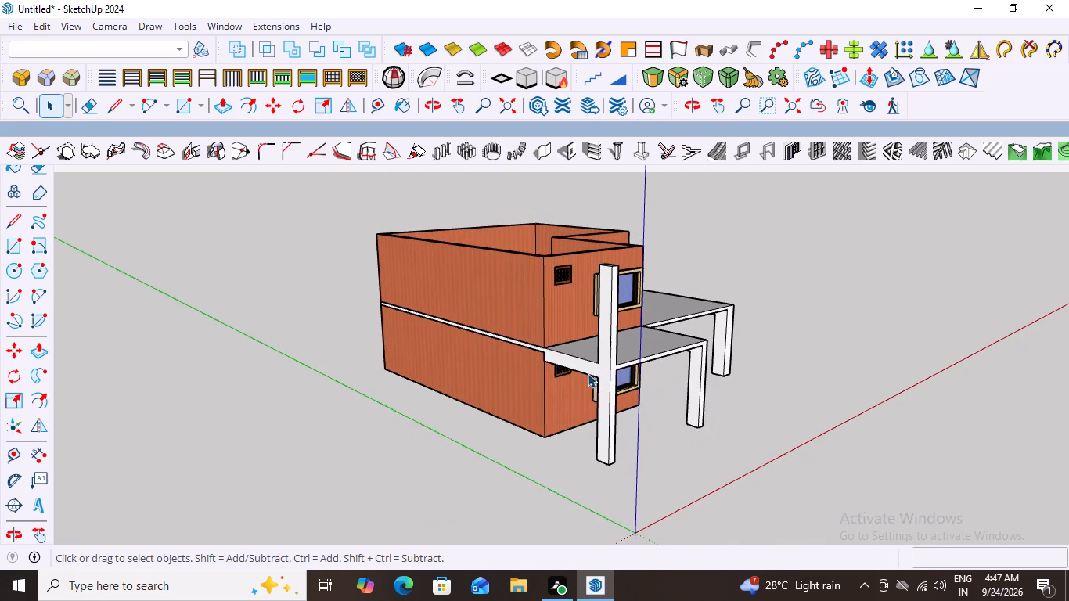
{"action": "scroll", "coordinate": [588, 373], "scroll_direction": "down", "scroll_amount": 1}
{"action": "middle_click_drag", "start_coordinate": [641, 375], "coordinate": [332, 297]}
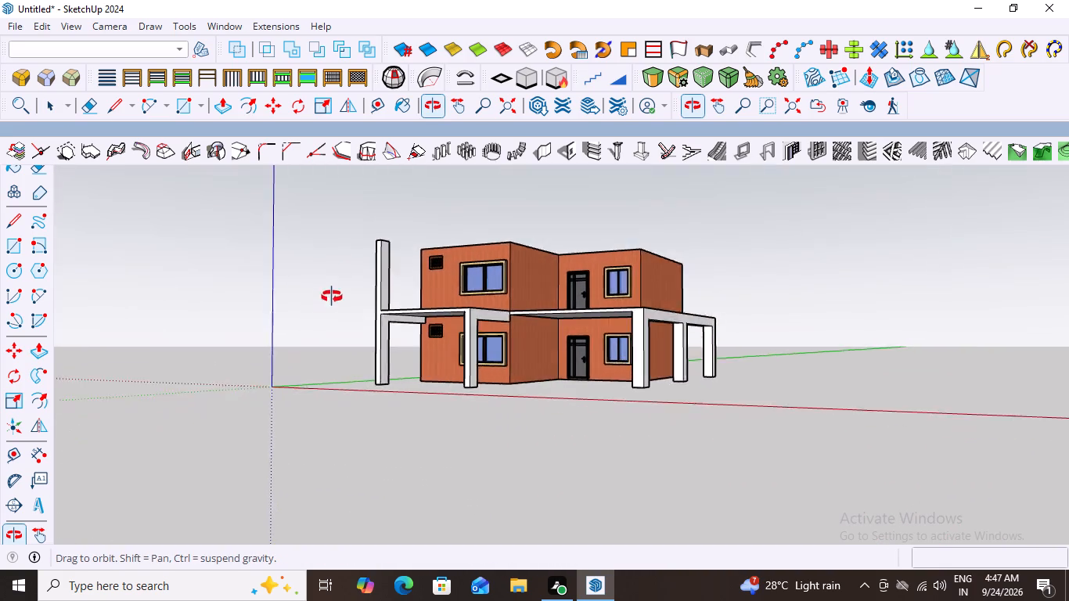
{"action": "middle_click_drag", "start_coordinate": [332, 297], "coordinate": [536, 257]}
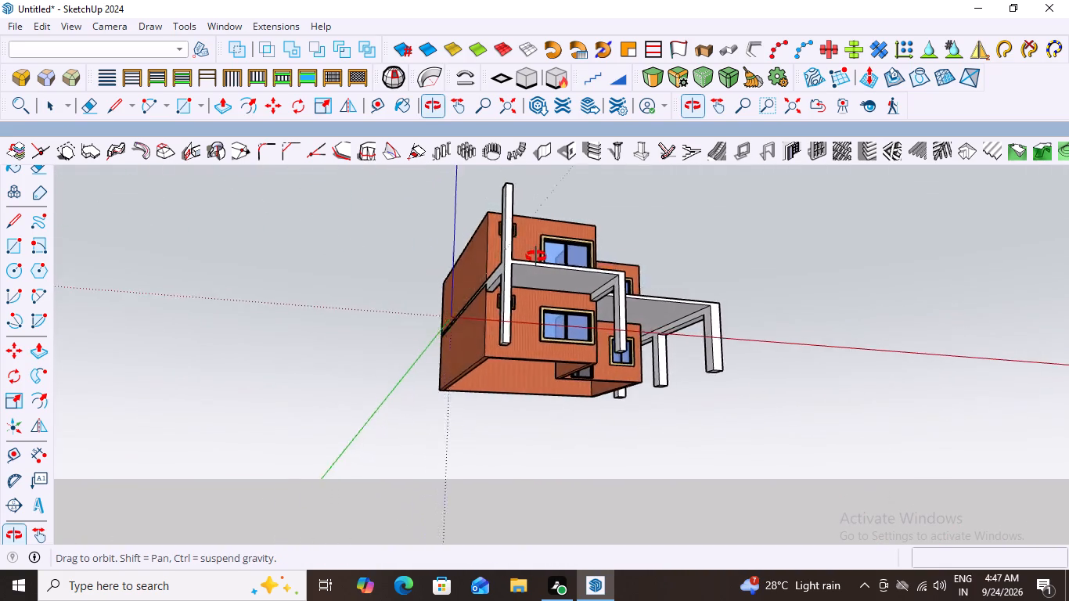
{"action": "middle_click_drag", "start_coordinate": [536, 257], "coordinate": [570, 356]}
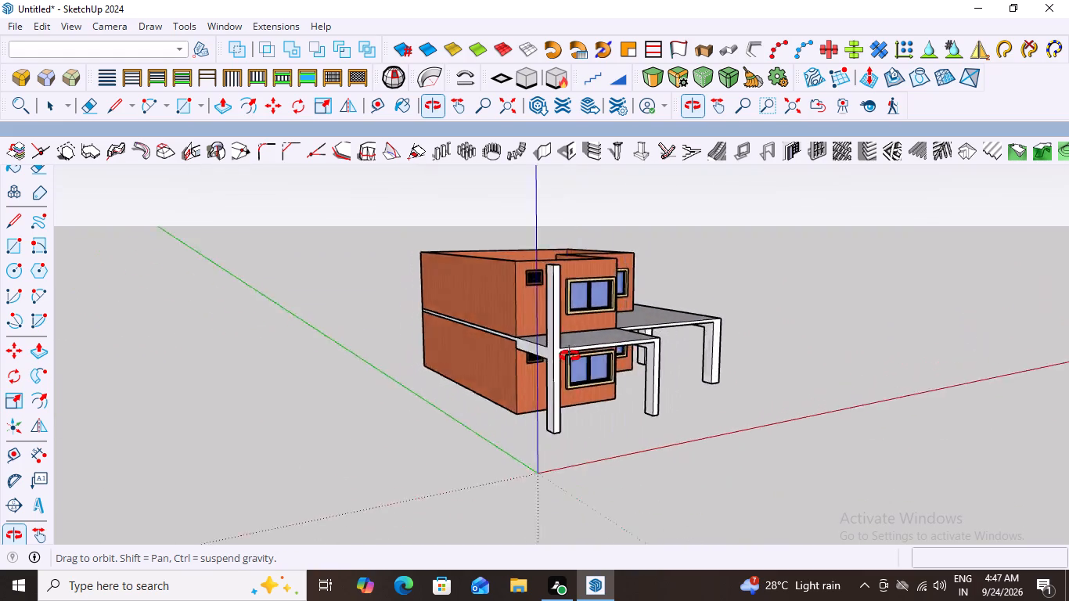
{"action": "middle_click_drag", "start_coordinate": [570, 356], "coordinate": [395, 384]}
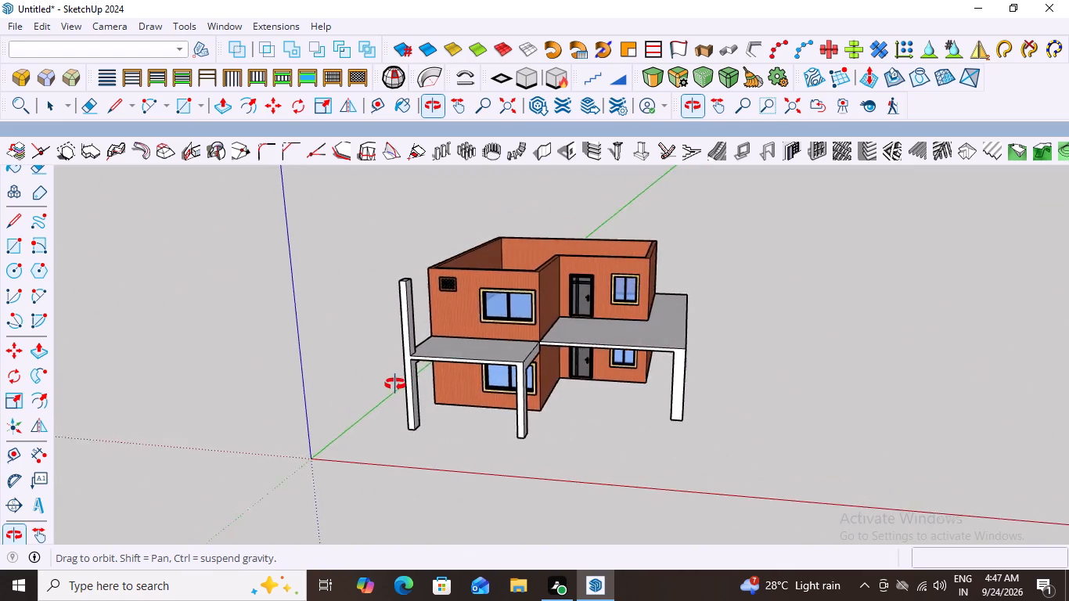
{"action": "middle_click_drag", "start_coordinate": [395, 384], "coordinate": [470, 391]}
{"action": "scroll", "coordinate": [470, 391], "scroll_direction": "down", "scroll_amount": 1}
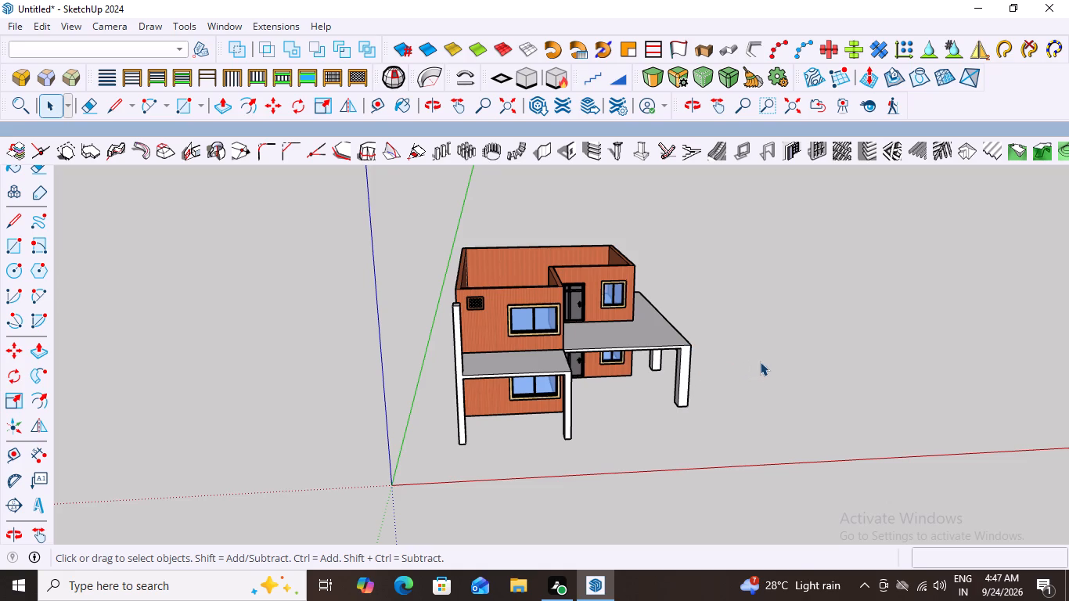
{"action": "scroll", "coordinate": [720, 362], "scroll_direction": "down", "scroll_amount": 1}
{"action": "middle_click_drag", "start_coordinate": [729, 362], "coordinate": [690, 375]}
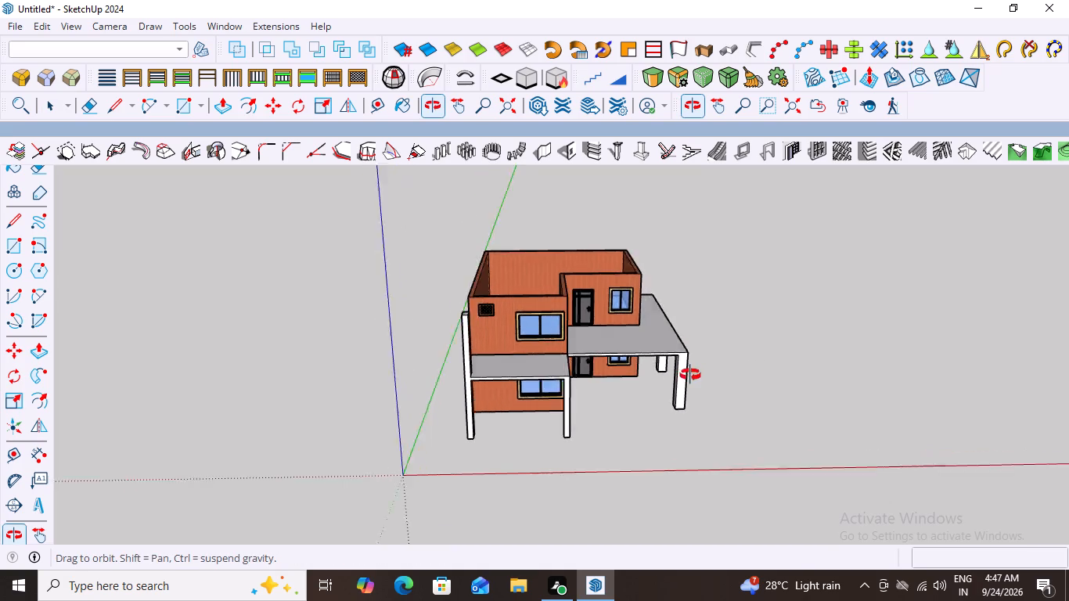
{"action": "middle_click_drag", "start_coordinate": [690, 375], "coordinate": [646, 372]}
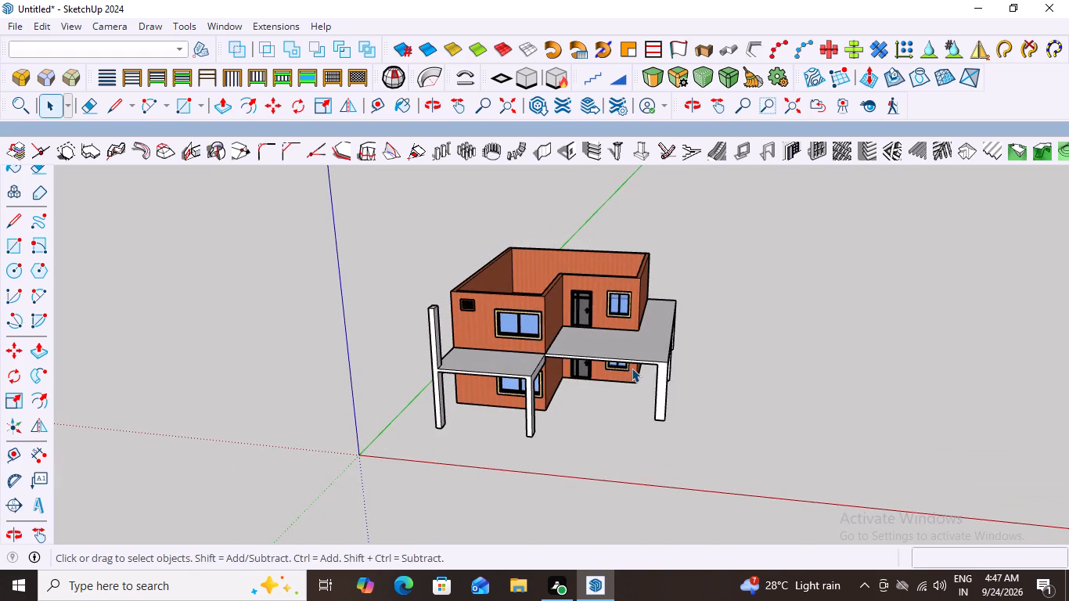
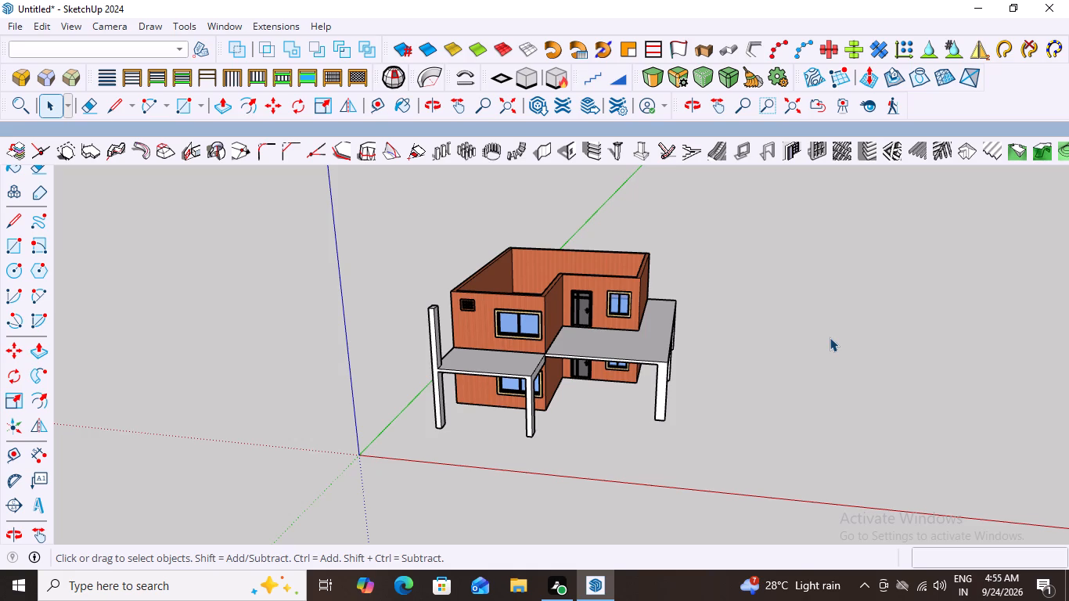
Examine the two-storey house from the front, corner and above, including the slab overhangs, the raised corner column and the remaining lower columns.
{"action": "scroll", "coordinate": [565, 352], "scroll_direction": "down", "scroll_amount": 3}
{"action": "scroll", "coordinate": [662, 326], "scroll_direction": "up", "scroll_amount": 2}
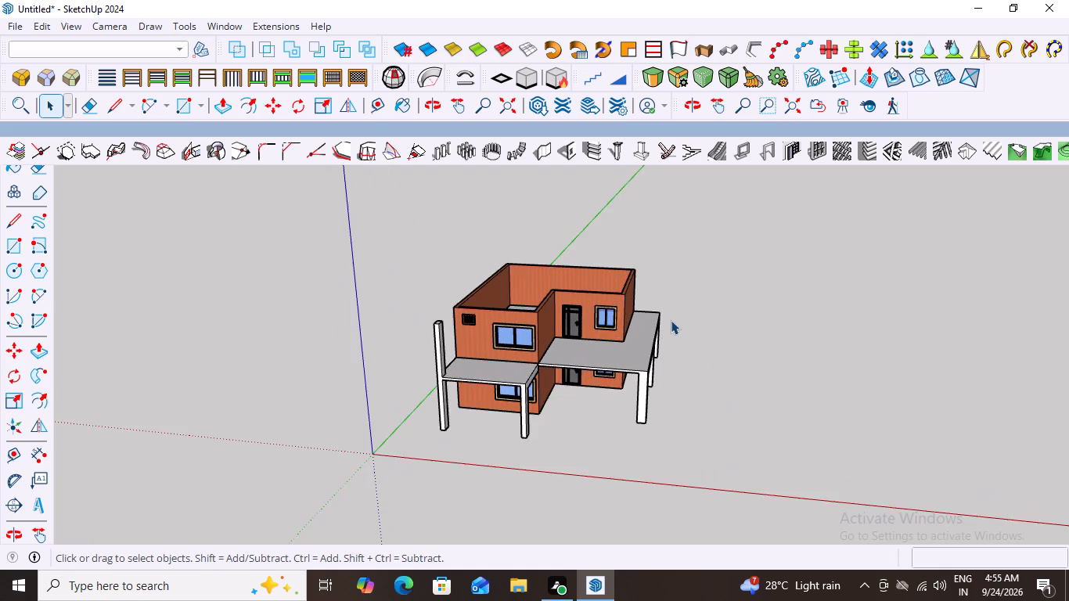
{"action": "scroll", "coordinate": [678, 310], "scroll_direction": "up", "scroll_amount": 2}
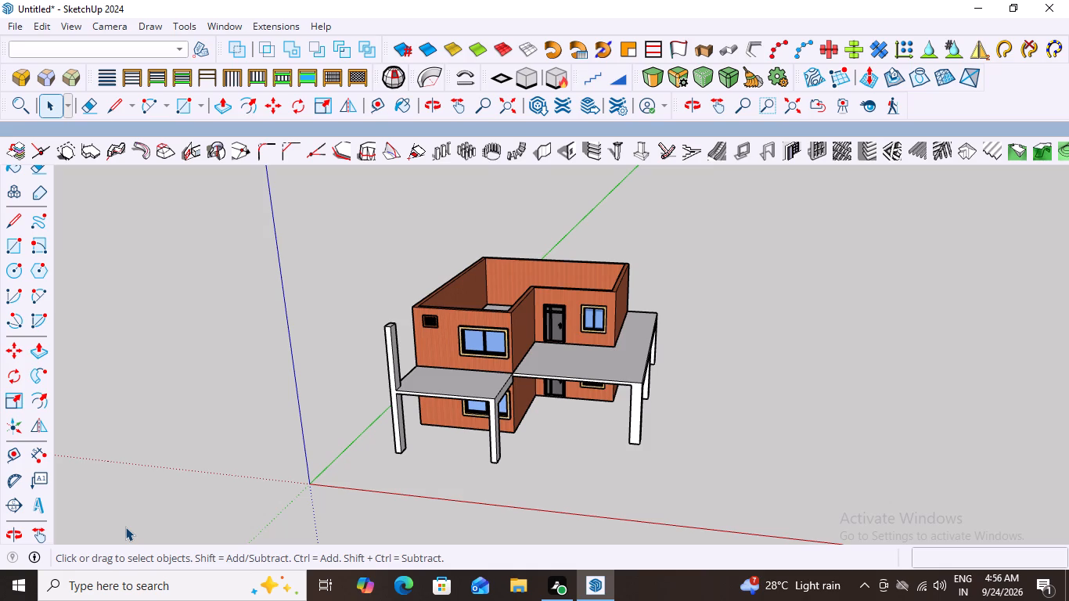
{"action": "scroll", "coordinate": [558, 425], "scroll_direction": "down", "scroll_amount": 9}
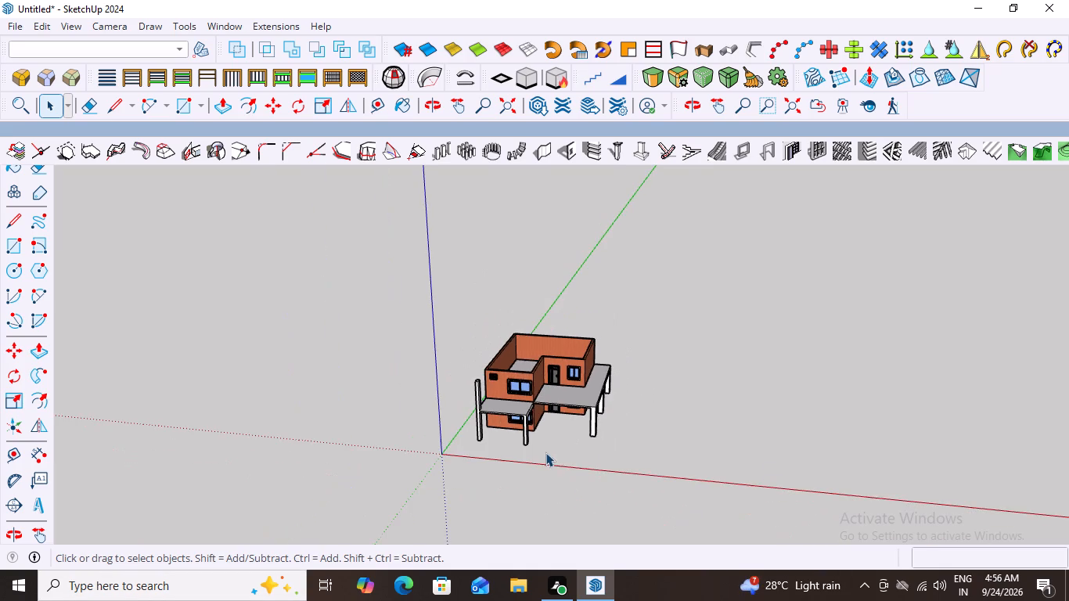
{"action": "middle_click_drag", "start_coordinate": [566, 439], "coordinate": [578, 452]}
{"action": "scroll", "coordinate": [586, 406], "scroll_direction": "up", "scroll_amount": 6}
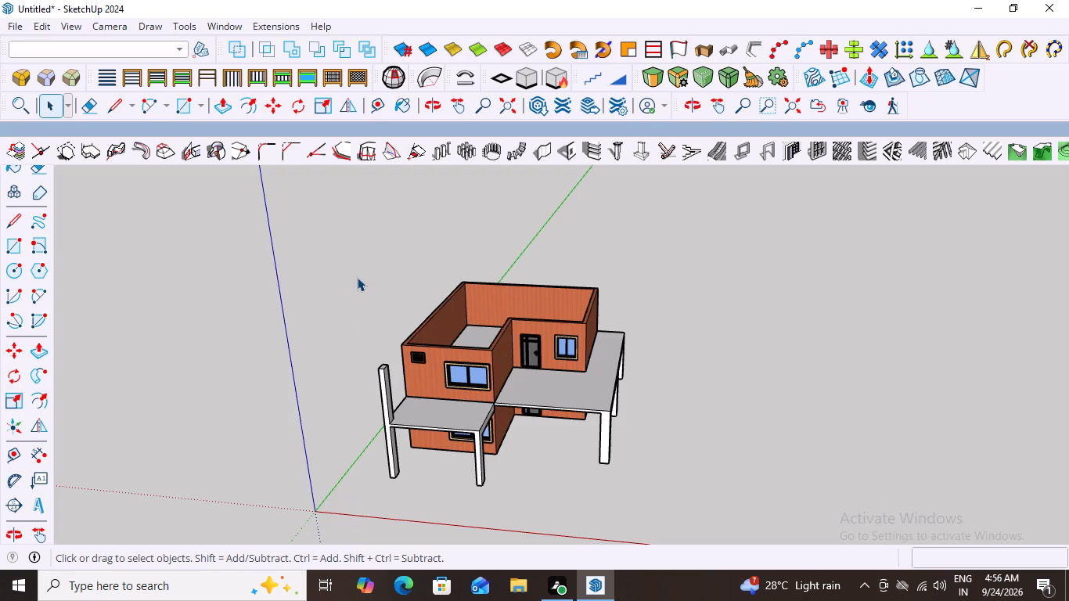
{"action": "scroll", "coordinate": [361, 304], "scroll_direction": "down", "scroll_amount": 5}
{"action": "middle_click_drag", "start_coordinate": [541, 412], "coordinate": [598, 378]}
{"action": "scroll", "coordinate": [419, 351], "scroll_direction": "up", "scroll_amount": 5}
{"action": "scroll", "coordinate": [581, 381], "scroll_direction": "up", "scroll_amount": 1}
{"action": "scroll", "coordinate": [502, 346], "scroll_direction": "down", "scroll_amount": 3}
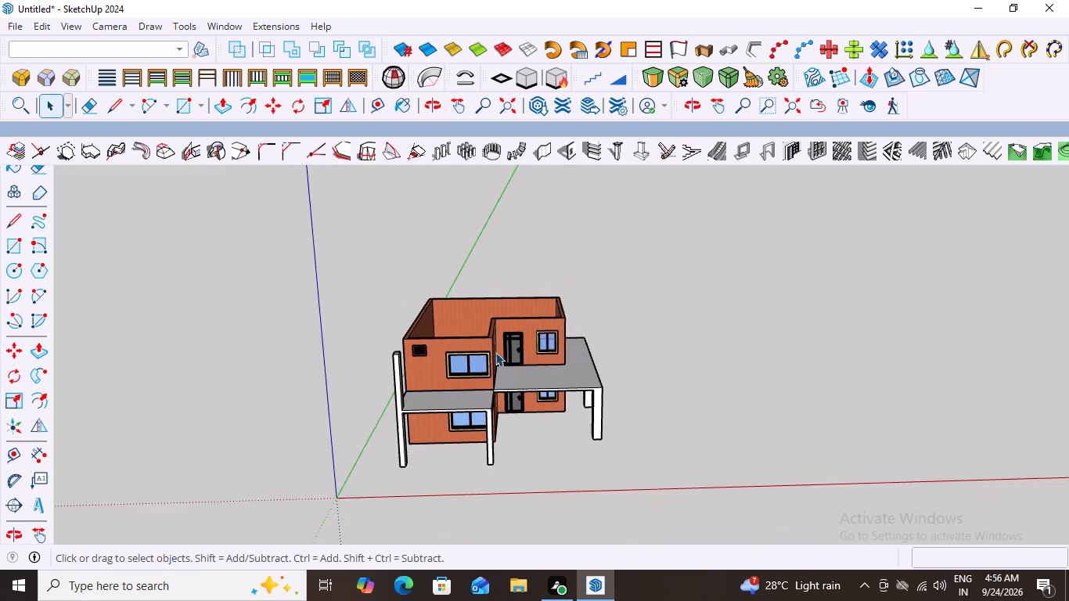
{"action": "scroll", "coordinate": [484, 359], "scroll_direction": "up", "scroll_amount": 7}
{"action": "scroll", "coordinate": [601, 360], "scroll_direction": "down", "scroll_amount": 4}
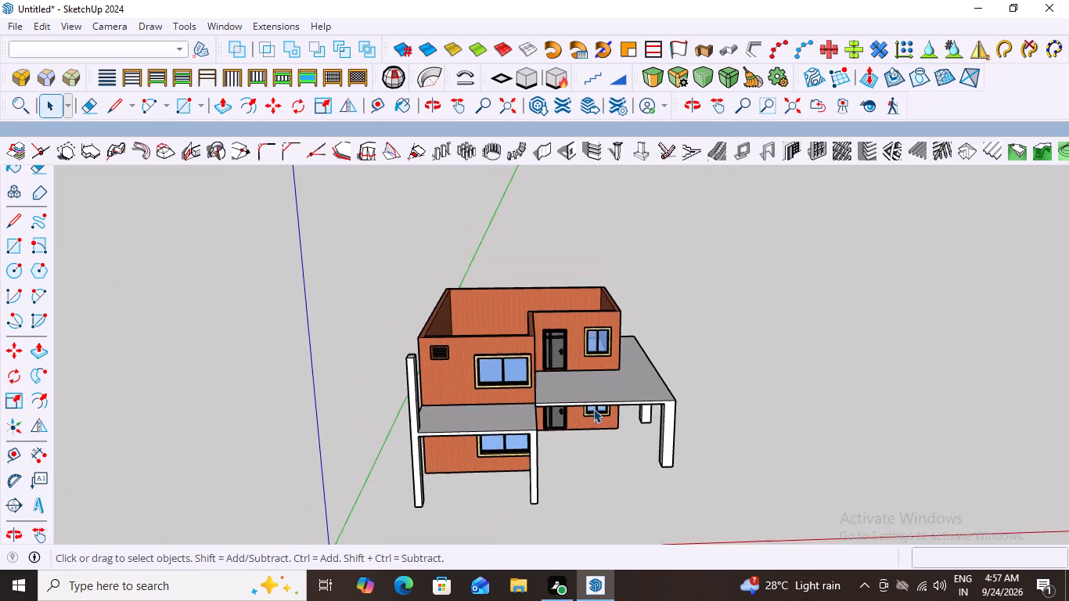
{"action": "middle_click_drag", "start_coordinate": [595, 415], "coordinate": [599, 469]}
{"action": "scroll", "coordinate": [523, 413], "scroll_direction": "up", "scroll_amount": 2}
{"action": "middle_click", "coordinate": [600, 390]}
{"action": "scroll", "coordinate": [600, 390], "scroll_direction": "up", "scroll_amount": 1}
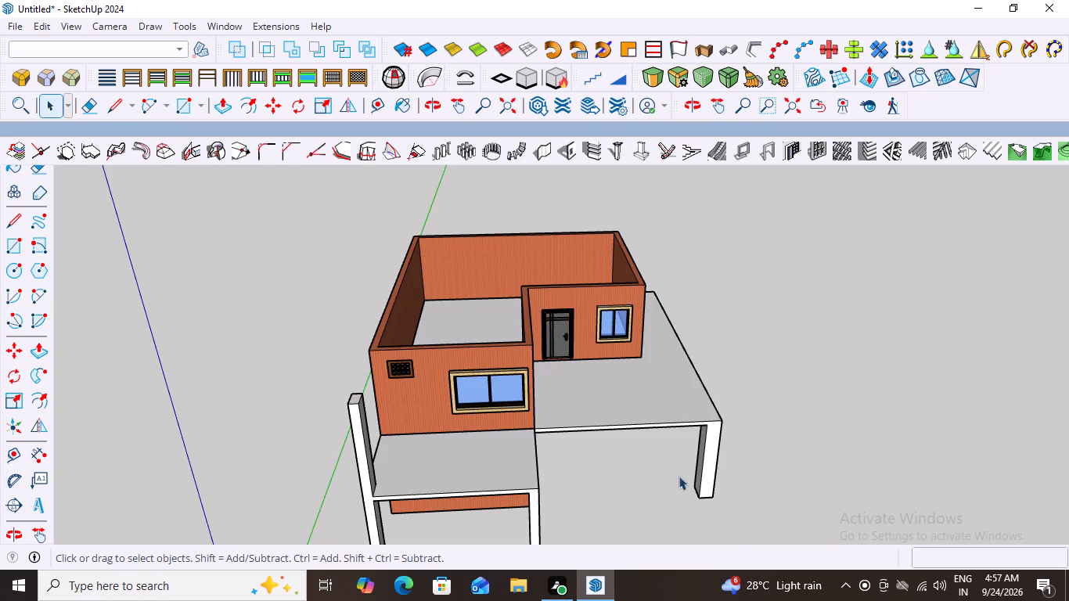
{"action": "scroll", "coordinate": [610, 501], "scroll_direction": "down", "scroll_amount": 1}
{"action": "scroll", "coordinate": [579, 477], "scroll_direction": "up", "scroll_amount": 1}
{"action": "scroll", "coordinate": [553, 394], "scroll_direction": "down", "scroll_amount": 3}
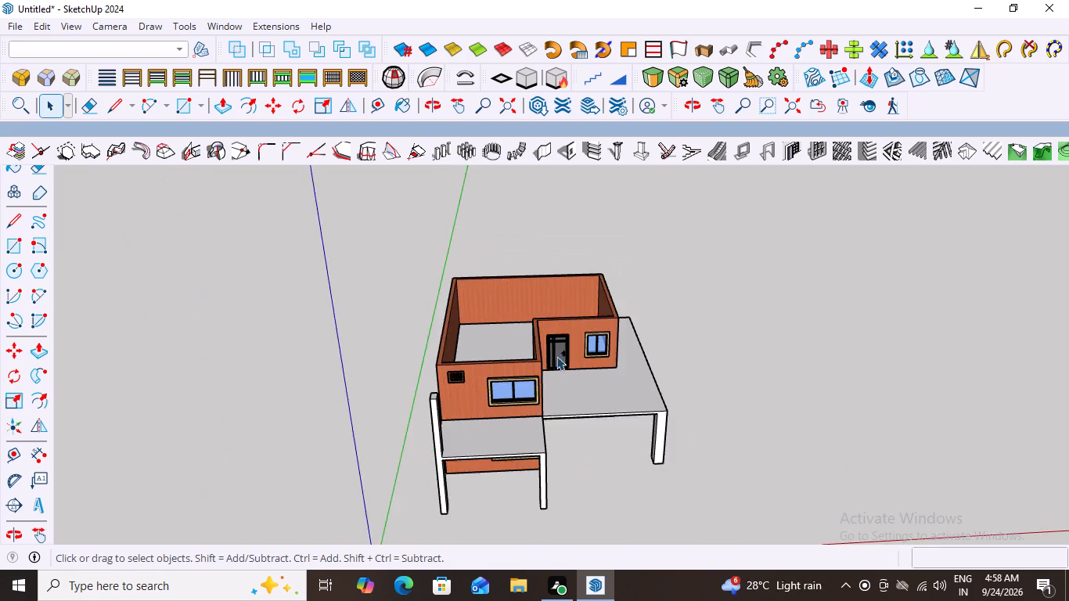
{"action": "scroll", "coordinate": [556, 356], "scroll_direction": "down", "scroll_amount": 3}
{"action": "middle_click_drag", "start_coordinate": [574, 431], "coordinate": [520, 389]}
{"action": "scroll", "coordinate": [534, 352], "scroll_direction": "up", "scroll_amount": 6}
{"action": "scroll", "coordinate": [539, 347], "scroll_direction": "down", "scroll_amount": 3}
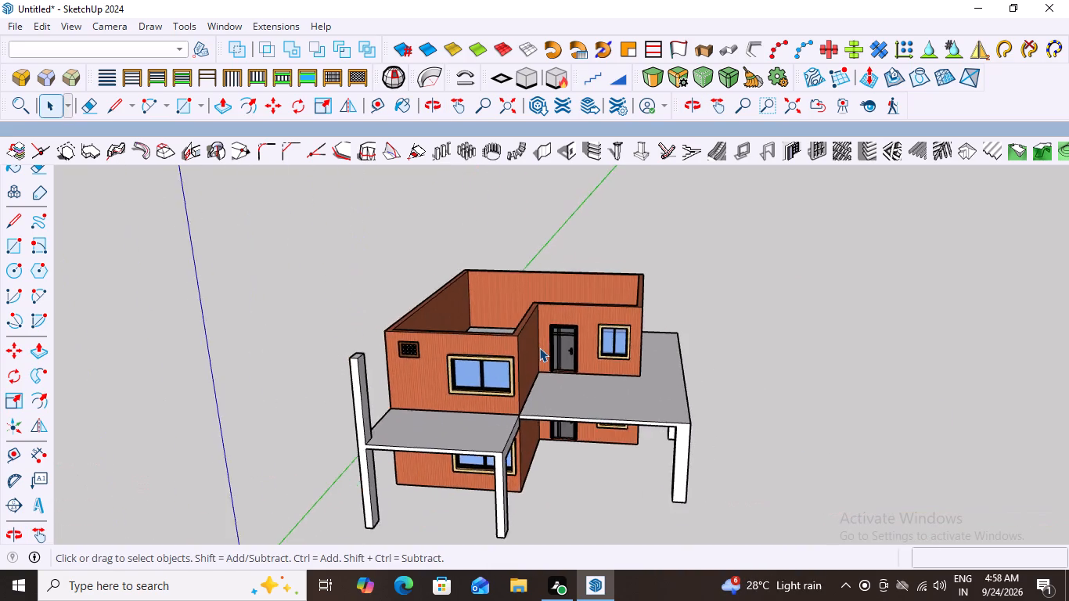
{"action": "scroll", "coordinate": [539, 347], "scroll_direction": "down", "scroll_amount": 2}
{"action": "middle_click_drag", "start_coordinate": [609, 447], "coordinate": [654, 418]}
{"action": "scroll", "coordinate": [556, 343], "scroll_direction": "up", "scroll_amount": 3}
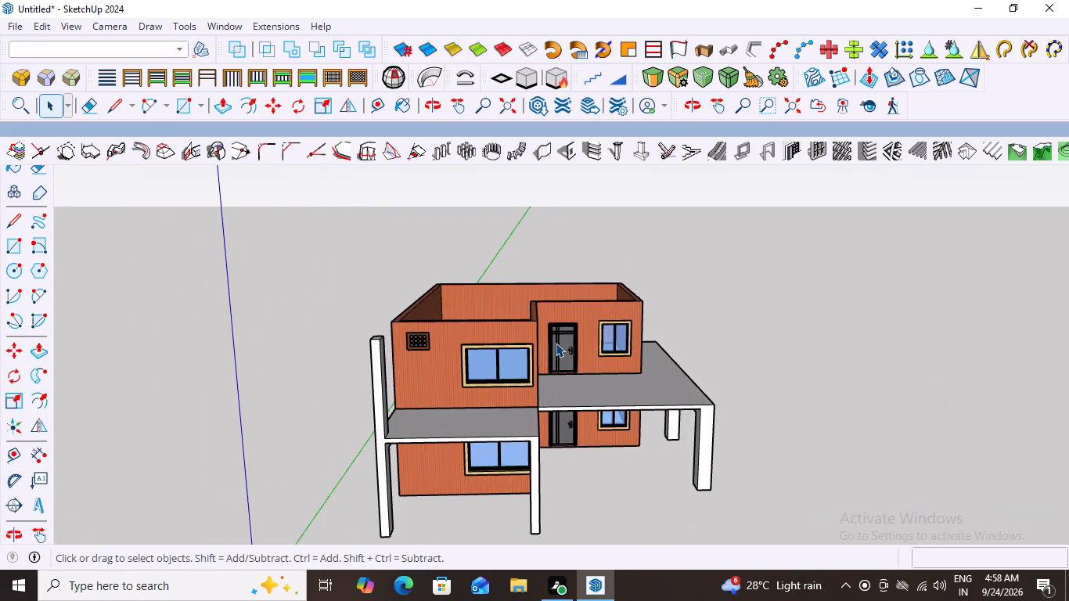
{"action": "scroll", "coordinate": [556, 343], "scroll_direction": "down", "scroll_amount": 7}
{"action": "middle_click_drag", "start_coordinate": [556, 343], "coordinate": [552, 372]}
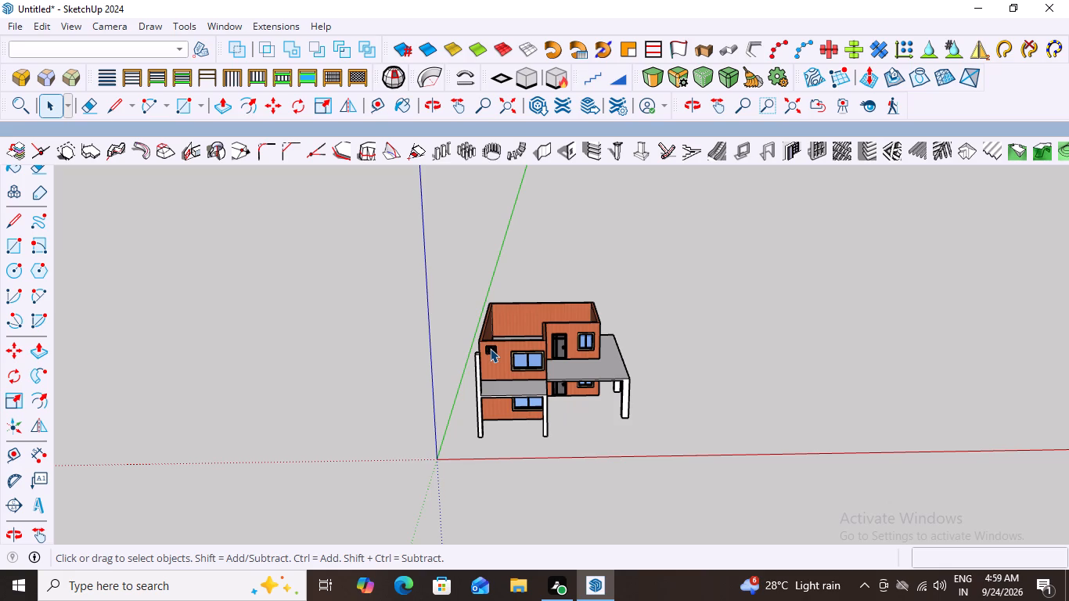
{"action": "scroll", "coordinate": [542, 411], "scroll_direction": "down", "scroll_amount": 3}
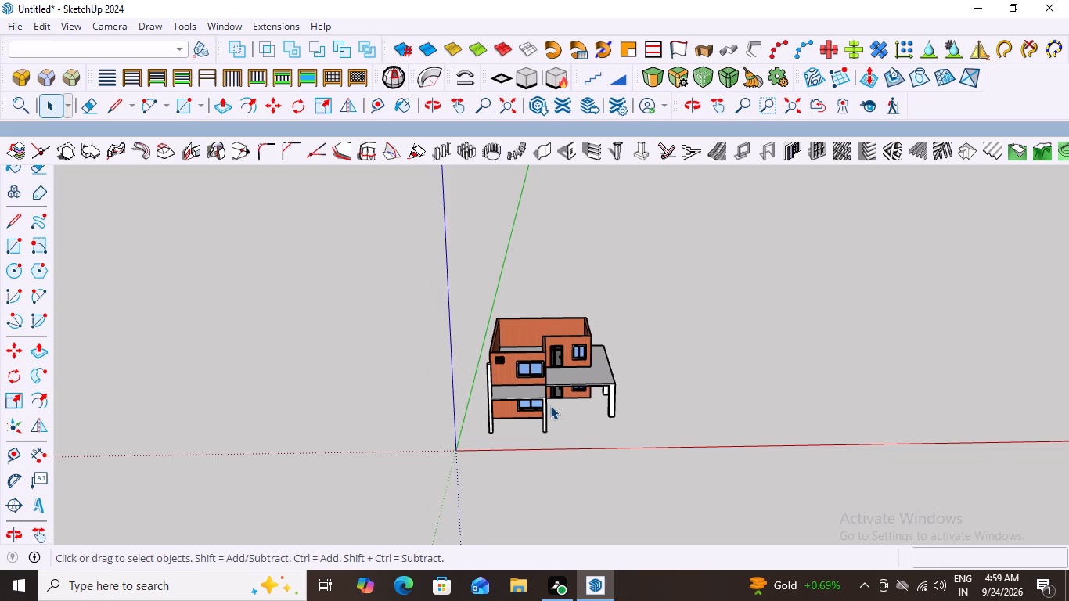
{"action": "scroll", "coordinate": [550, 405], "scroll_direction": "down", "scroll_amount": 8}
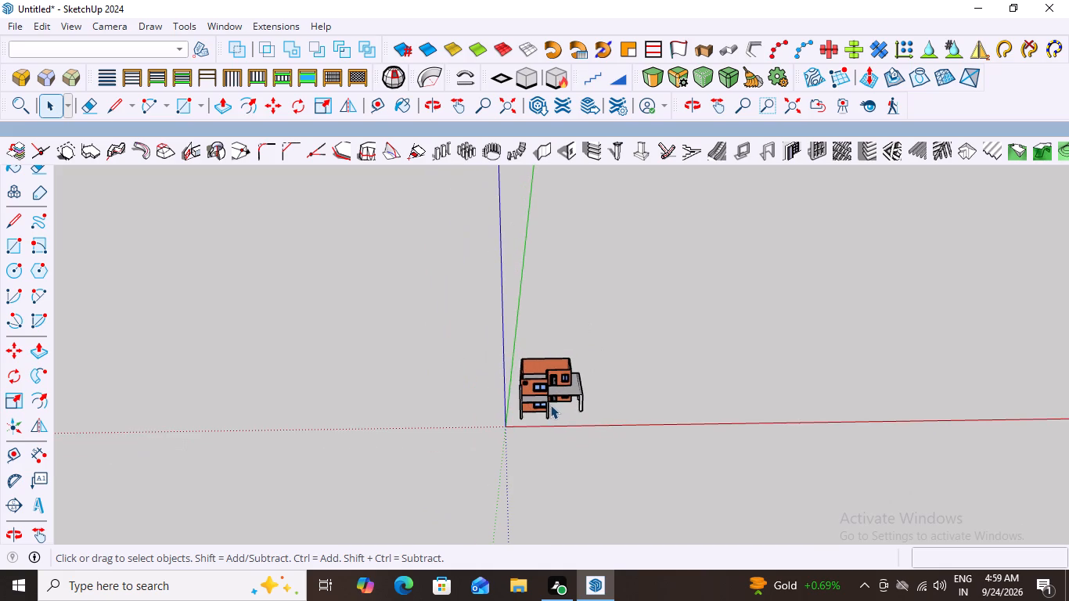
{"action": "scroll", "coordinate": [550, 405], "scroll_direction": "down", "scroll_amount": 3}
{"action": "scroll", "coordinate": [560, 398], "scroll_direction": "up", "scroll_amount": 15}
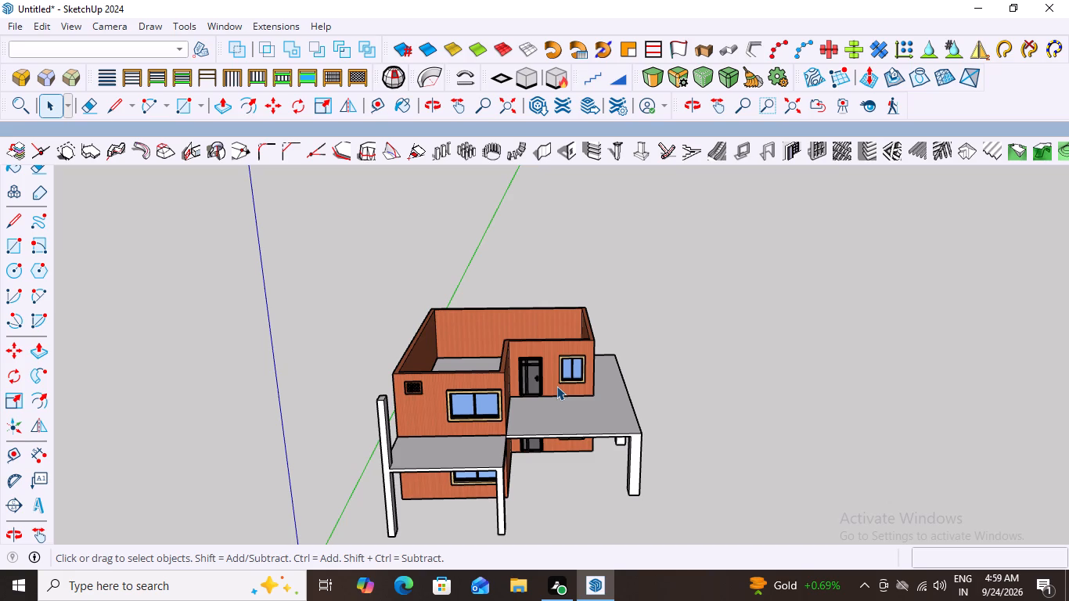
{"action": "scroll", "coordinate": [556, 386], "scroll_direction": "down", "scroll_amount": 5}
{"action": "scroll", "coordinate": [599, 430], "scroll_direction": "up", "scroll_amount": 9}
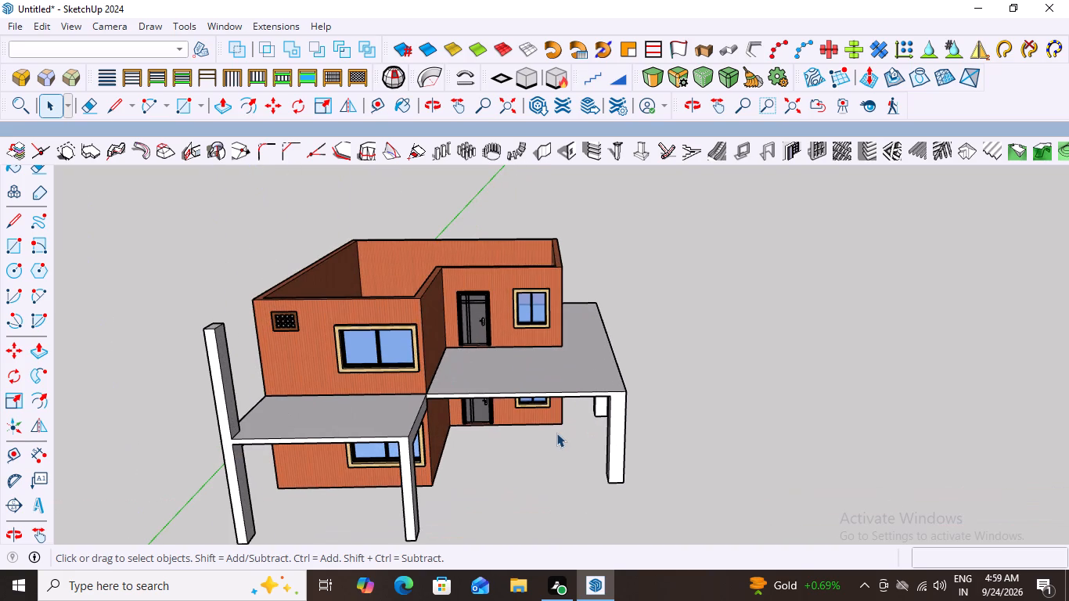
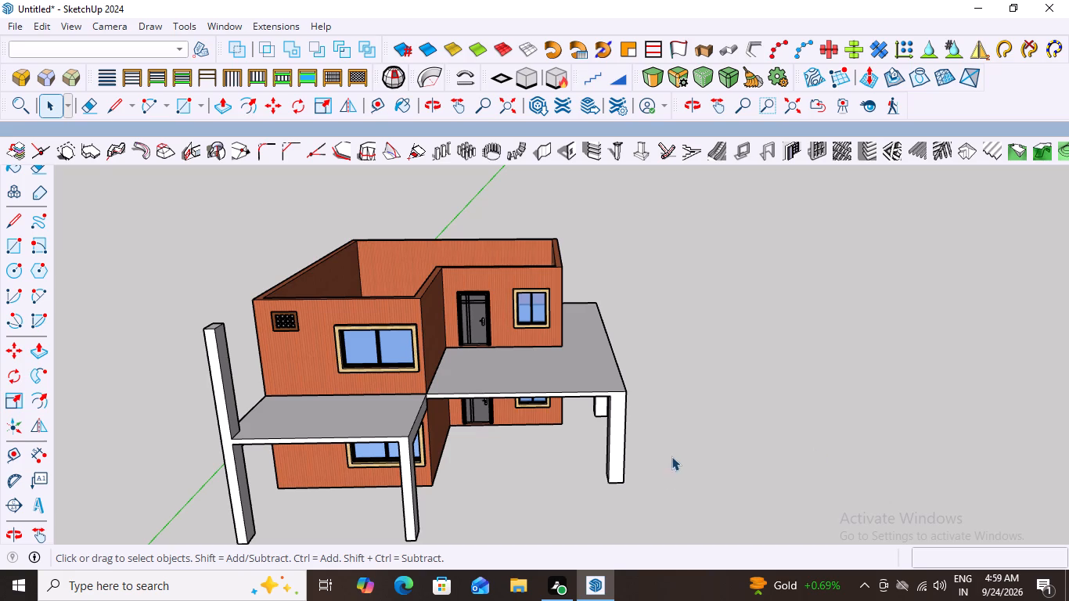
Examine the two-storey house from the front, corner and above, including the slab overhangs, upper walls, raised corner column and lower columns.
{"action": "scroll", "coordinate": [671, 456], "scroll_direction": "down", "scroll_amount": 2}
{"action": "scroll", "coordinate": [601, 484], "scroll_direction": "up", "scroll_amount": 2}
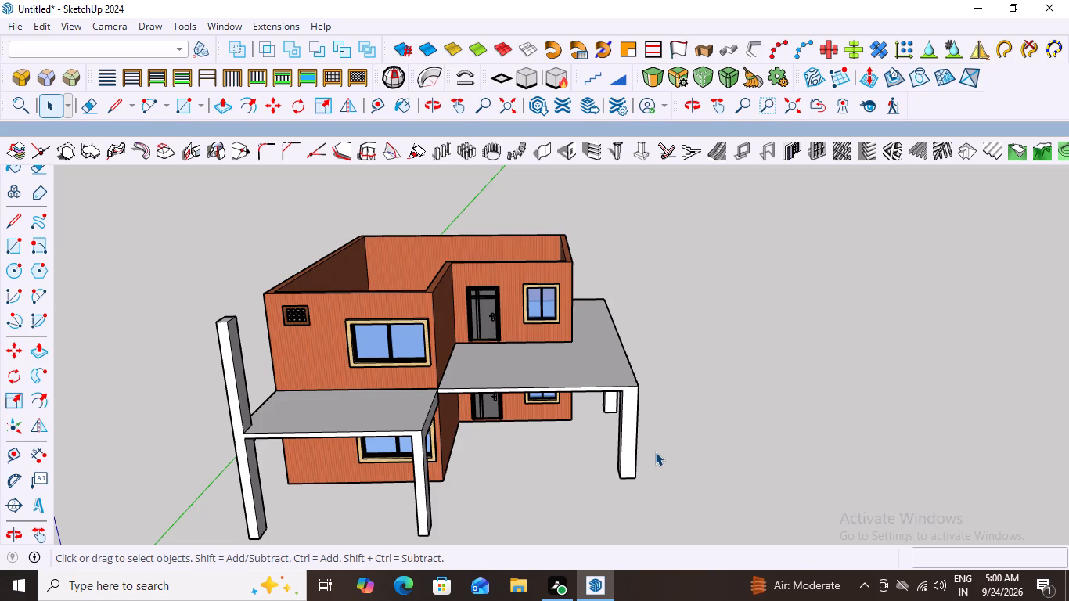
{"action": "scroll", "coordinate": [639, 424], "scroll_direction": "down", "scroll_amount": 2}
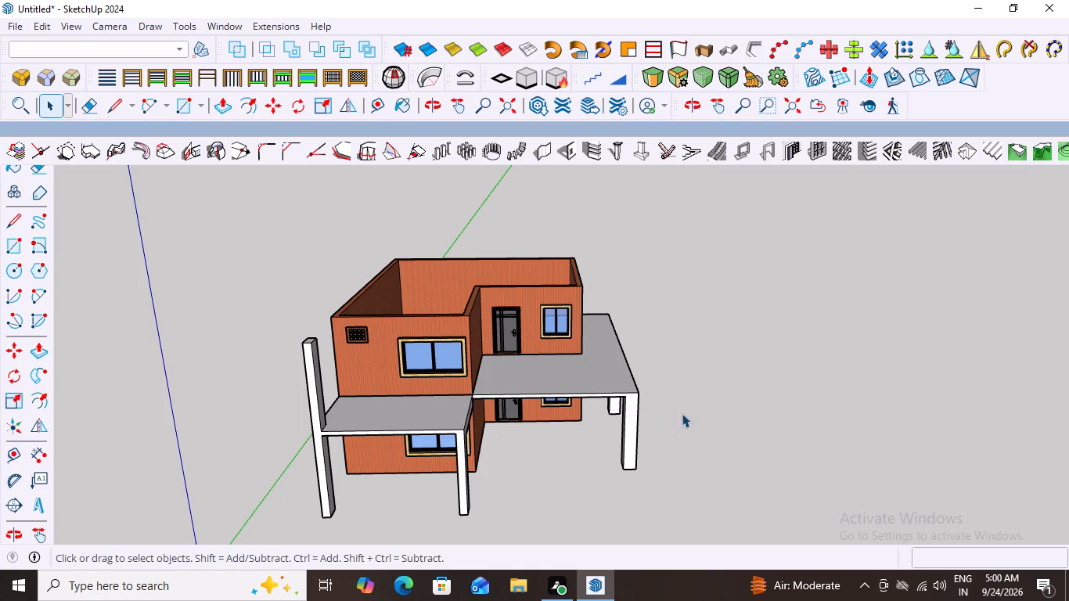
{"action": "scroll", "coordinate": [672, 426], "scroll_direction": "down", "scroll_amount": 2}
{"action": "middle_click_drag", "start_coordinate": [663, 430], "coordinate": [693, 414]}
{"action": "scroll", "coordinate": [662, 462], "scroll_direction": "up", "scroll_amount": 2}
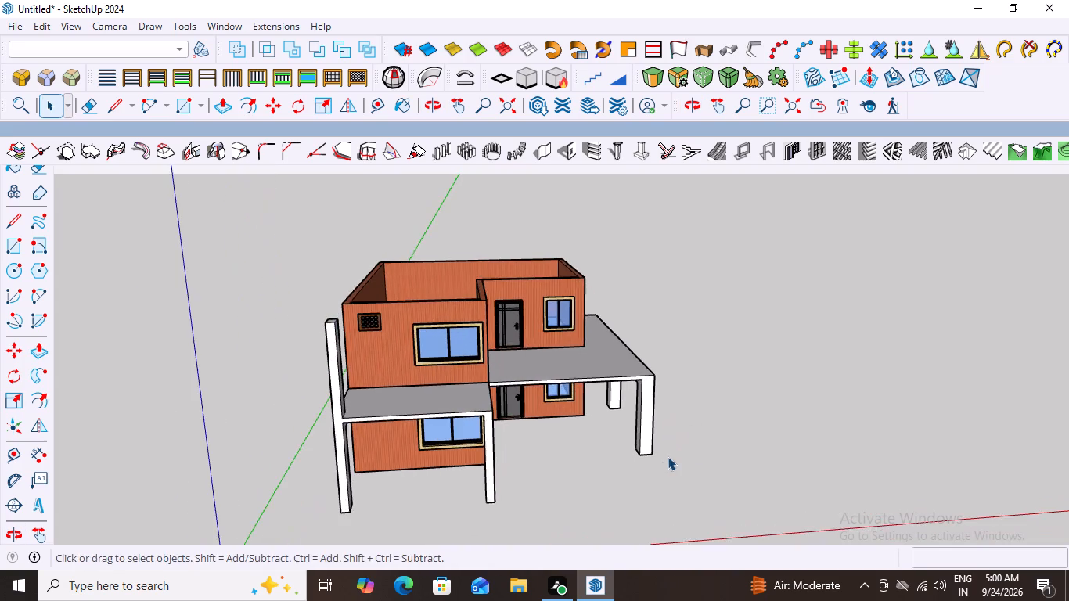
{"action": "middle_click_drag", "start_coordinate": [704, 437], "coordinate": [672, 457]}
{"action": "scroll", "coordinate": [639, 463], "scroll_direction": "up", "scroll_amount": 2}
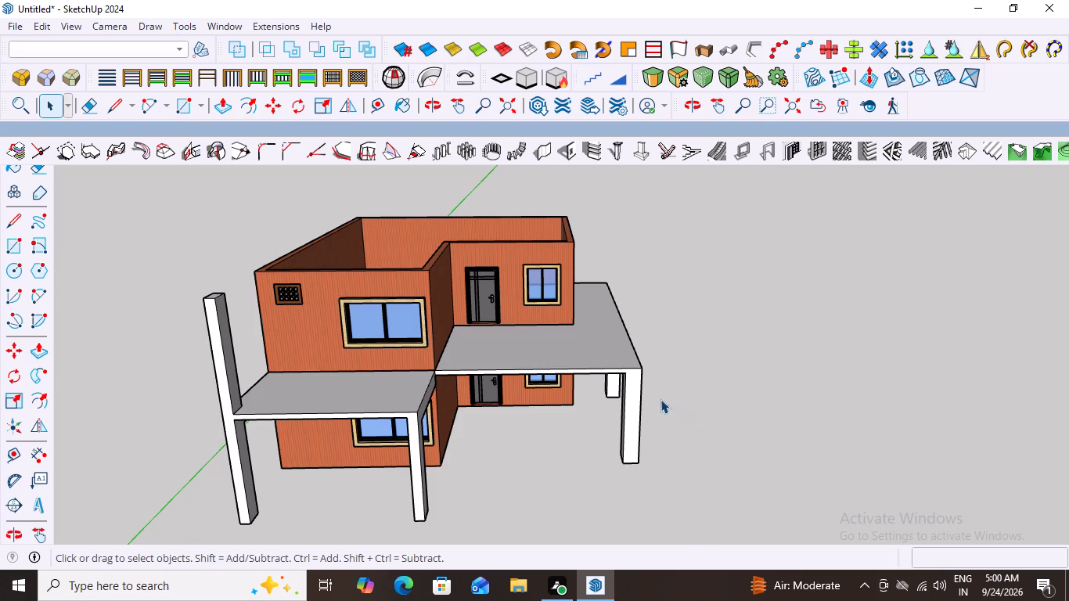
{"action": "scroll", "coordinate": [635, 392], "scroll_direction": "down", "scroll_amount": 2}
{"action": "middle_click_drag", "start_coordinate": [657, 404], "coordinate": [597, 408]}
{"action": "scroll", "coordinate": [574, 401], "scroll_direction": "up", "scroll_amount": 3}
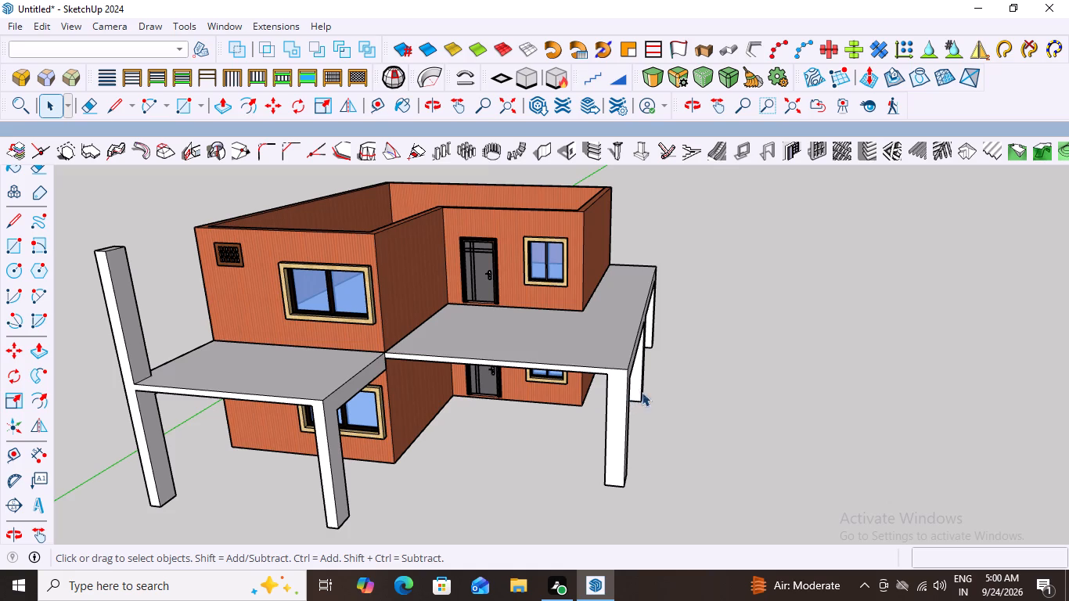
{"action": "scroll", "coordinate": [629, 408], "scroll_direction": "down", "scroll_amount": 3}
{"action": "middle_click_drag", "start_coordinate": [629, 408], "coordinate": [682, 408]}
{"action": "scroll", "coordinate": [632, 406], "scroll_direction": "down", "scroll_amount": 1}
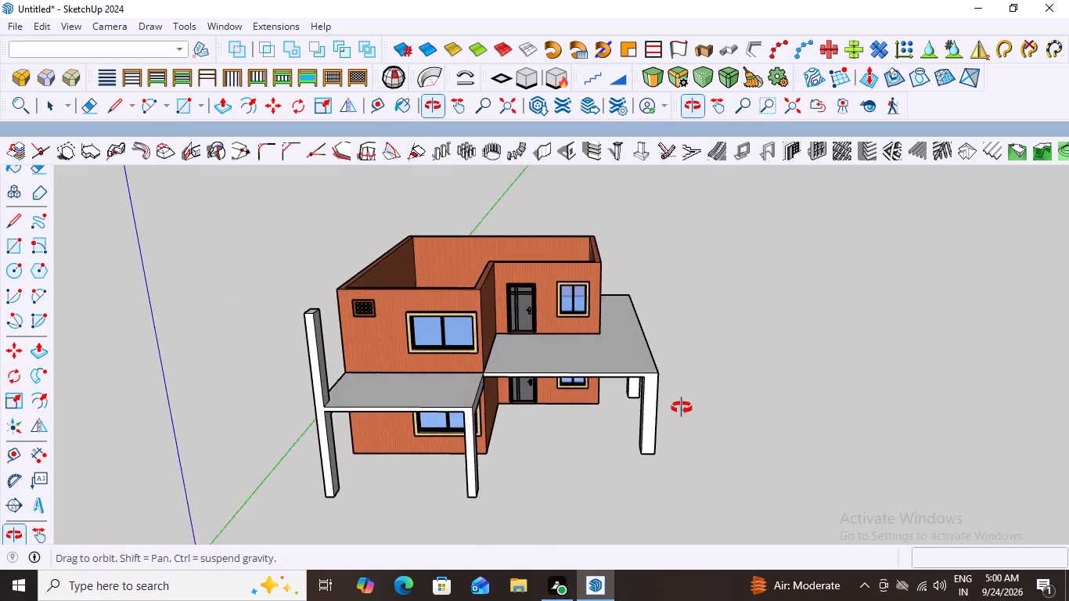
{"action": "middle_click_drag", "start_coordinate": [682, 408], "coordinate": [664, 429]}
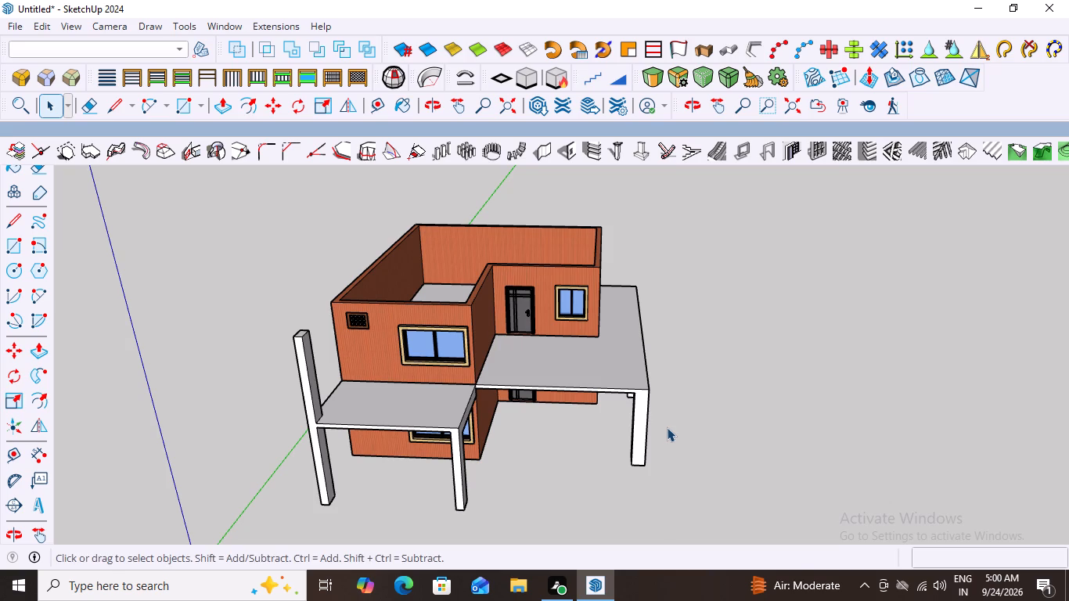
{"action": "scroll", "coordinate": [667, 427], "scroll_direction": "down", "scroll_amount": 2}
{"action": "middle_click_drag", "start_coordinate": [682, 425], "coordinate": [671, 377]}
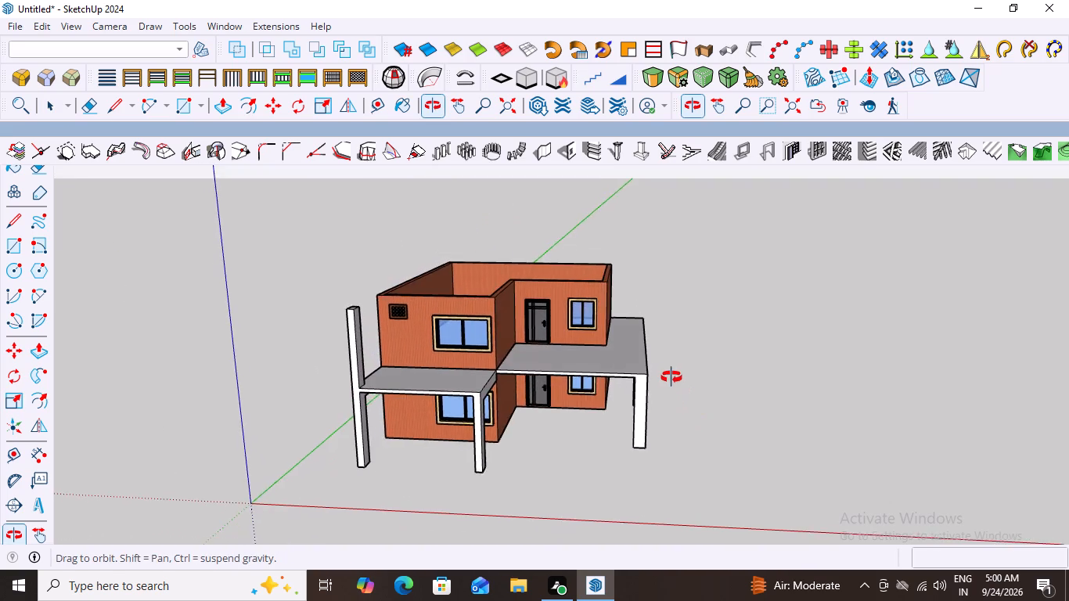
{"action": "middle_click_drag", "start_coordinate": [671, 377], "coordinate": [700, 386]}
{"action": "scroll", "coordinate": [528, 302], "scroll_direction": "up", "scroll_amount": 5}
{"action": "scroll", "coordinate": [611, 320], "scroll_direction": "up", "scroll_amount": 3}
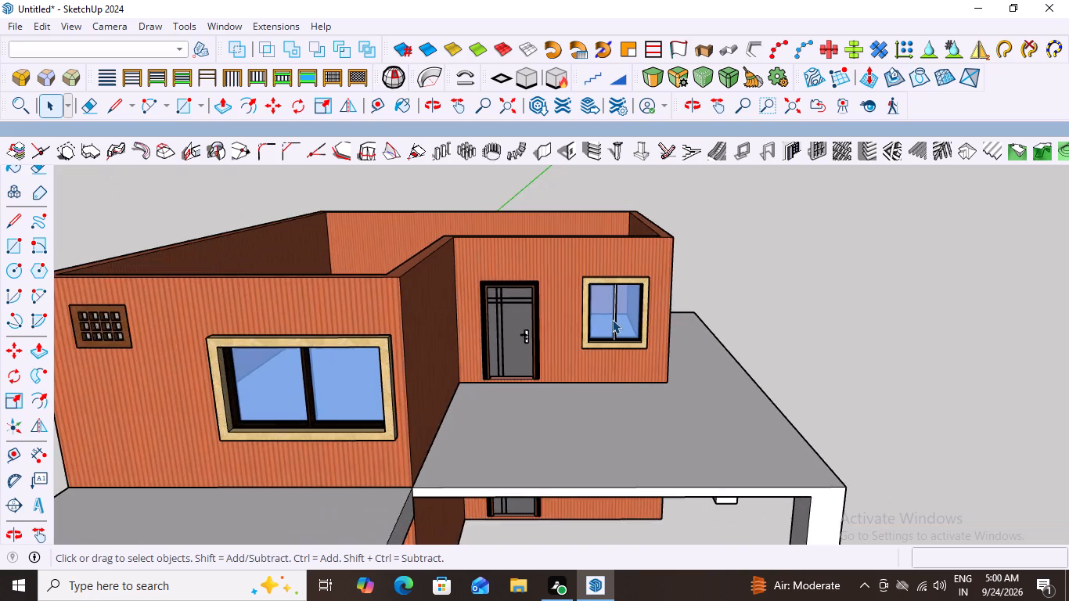
{"action": "scroll", "coordinate": [616, 316], "scroll_direction": "down", "scroll_amount": 6}
{"action": "middle_click", "coordinate": [491, 336]}
{"action": "scroll", "coordinate": [545, 316], "scroll_direction": "down", "scroll_amount": 1}
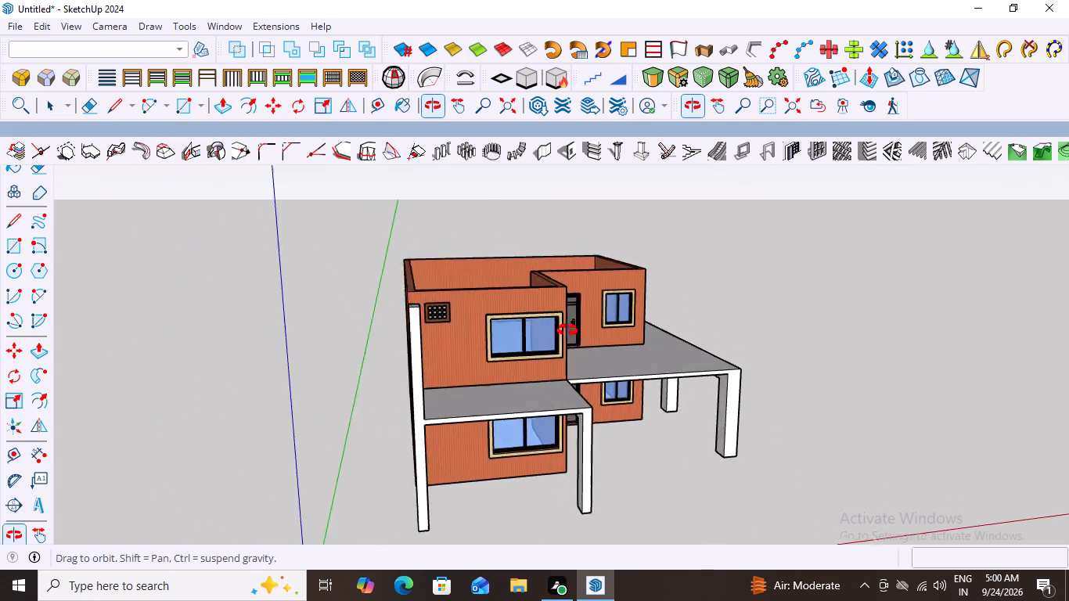
{"action": "scroll", "coordinate": [486, 333], "scroll_direction": "up", "scroll_amount": 2}
{"action": "scroll", "coordinate": [482, 338], "scroll_direction": "down", "scroll_amount": 5}
{"action": "middle_click_drag", "start_coordinate": [473, 346], "coordinate": [499, 383]}
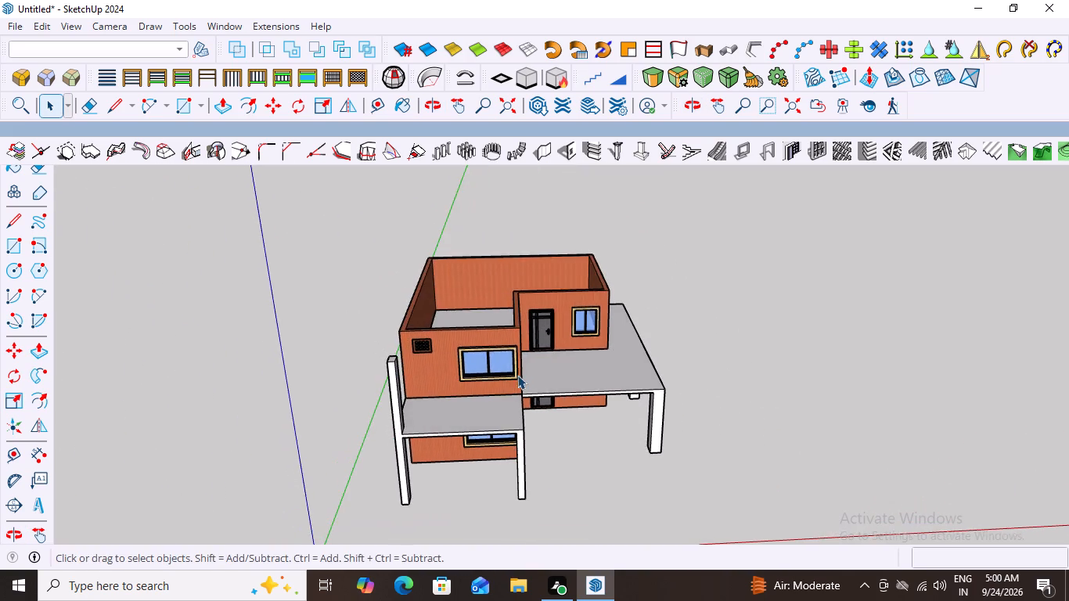
{"action": "scroll", "coordinate": [521, 370], "scroll_direction": "up", "scroll_amount": 5}
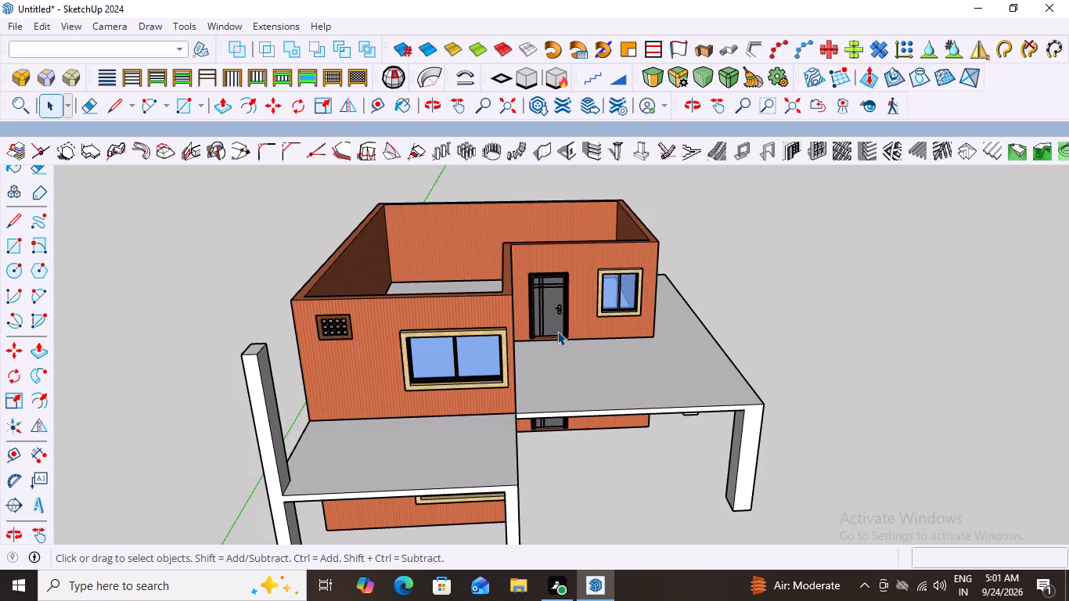
{"action": "scroll", "coordinate": [557, 331], "scroll_direction": "down", "scroll_amount": 2}
{"action": "middle_click_drag", "start_coordinate": [593, 378], "coordinate": [541, 361]}
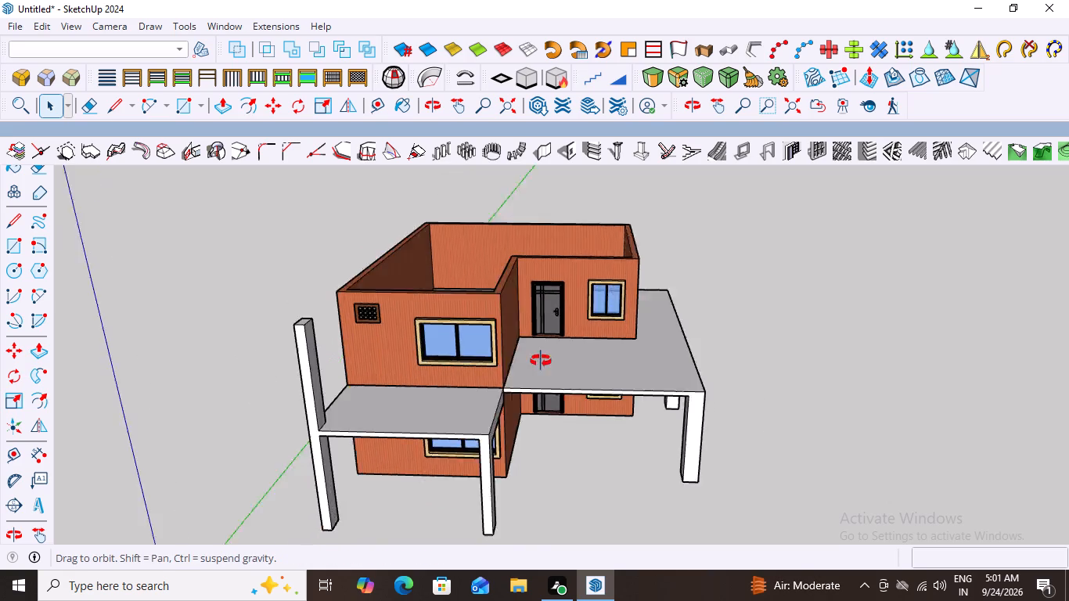
{"action": "middle_click_drag", "start_coordinate": [541, 361], "coordinate": [468, 336]}
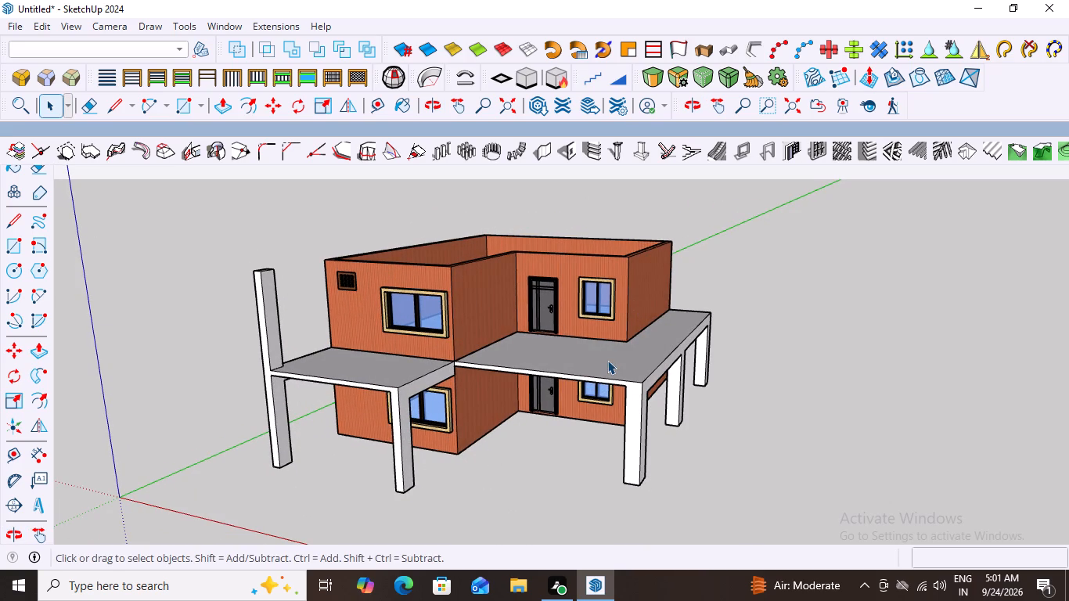
{"action": "scroll", "coordinate": [607, 360], "scroll_direction": "down", "scroll_amount": 1}
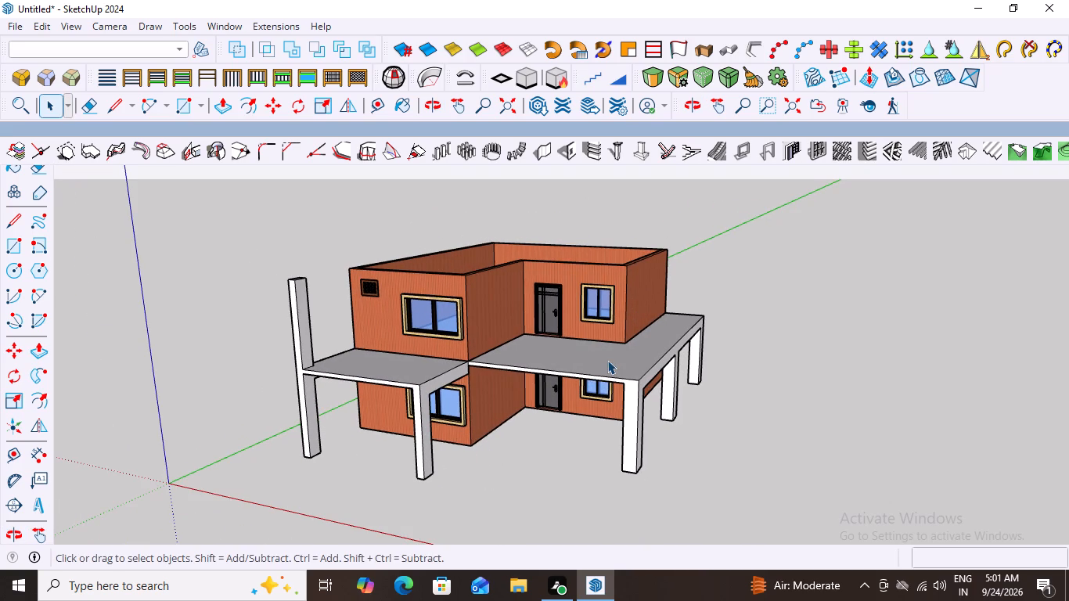
{"action": "middle_click_drag", "start_coordinate": [528, 400], "coordinate": [559, 401]}
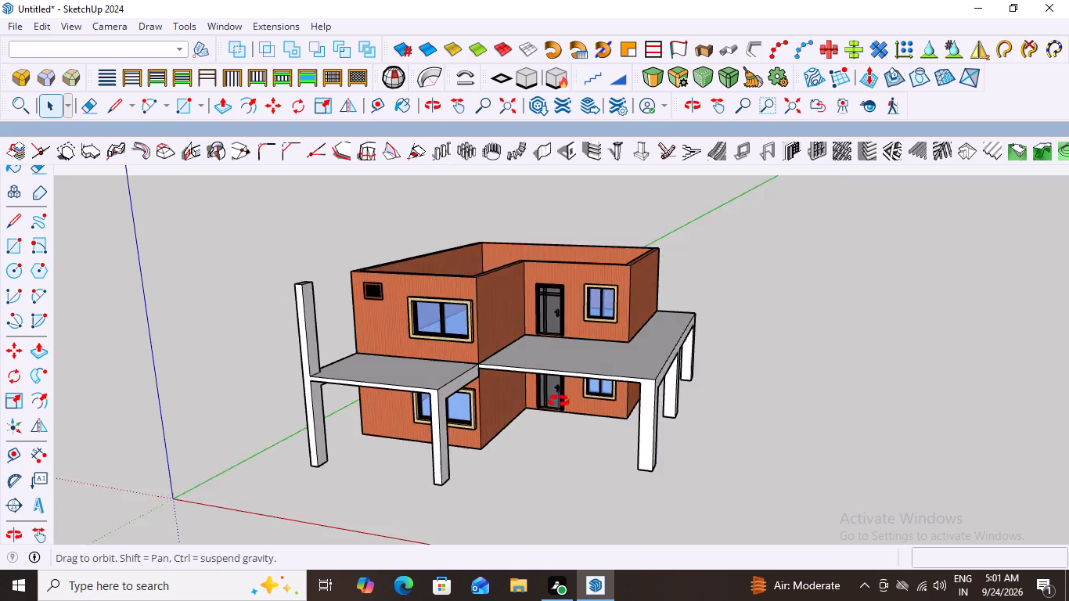
{"action": "middle_click_drag", "start_coordinate": [559, 401], "coordinate": [709, 426]}
{"action": "scroll", "coordinate": [578, 435], "scroll_direction": "up", "scroll_amount": 1}
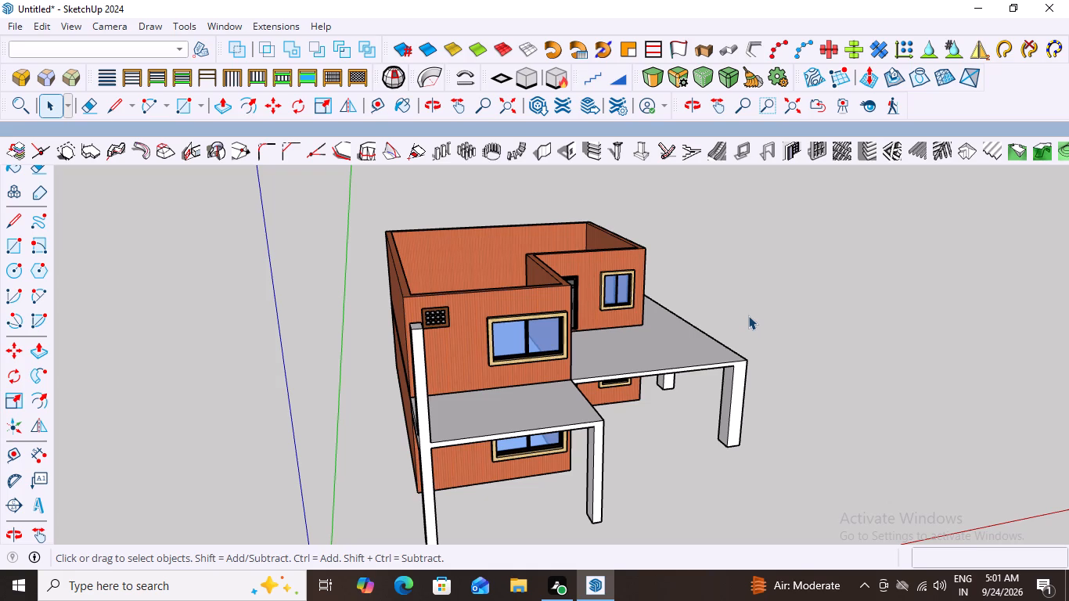
{"action": "scroll", "coordinate": [748, 315], "scroll_direction": "down", "scroll_amount": 3}
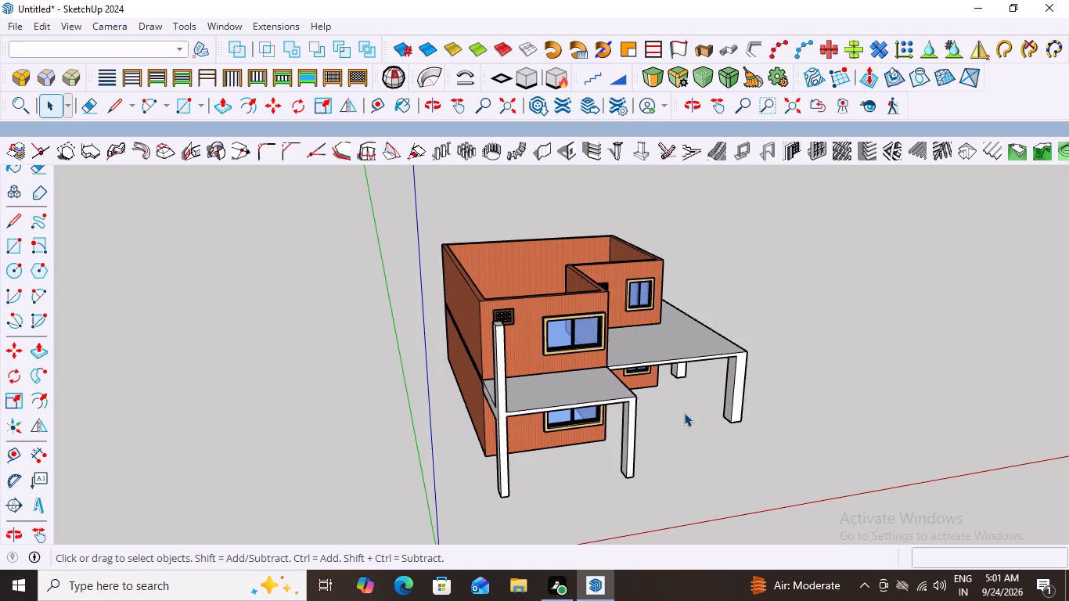
Inside the slab-and-columns group, trace a rectangle about 1' 8" by 11" over the bottom face of the front overhang's unraised column.
{"action": "middle_click_drag", "start_coordinate": [643, 433], "coordinate": [613, 287]}
{"action": "scroll", "coordinate": [613, 286], "scroll_direction": "up", "scroll_amount": 1}
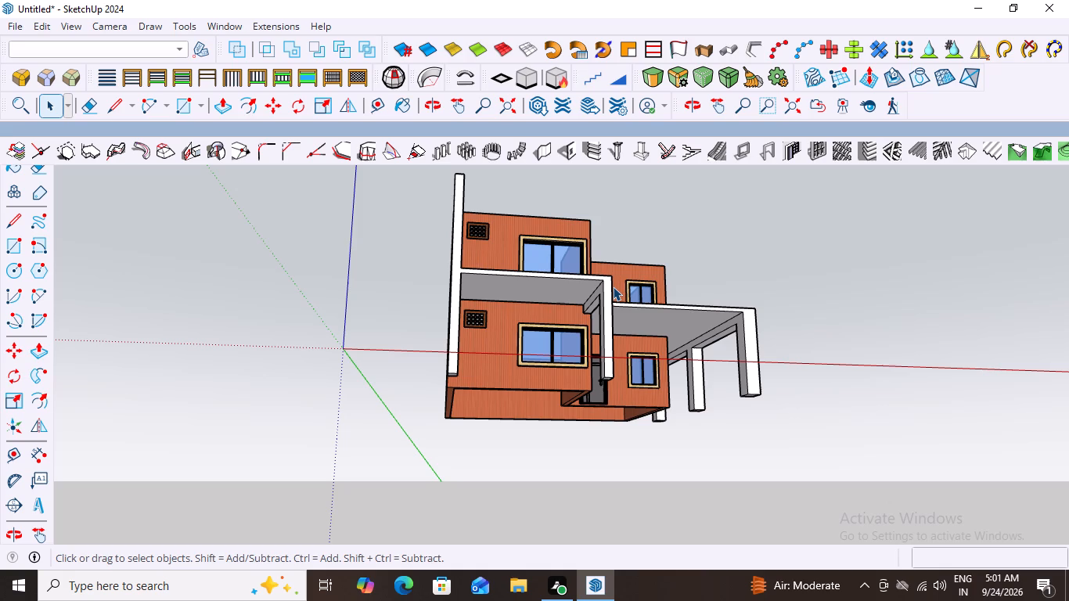
{"action": "middle_click_drag", "start_coordinate": [645, 324], "coordinate": [619, 250]}
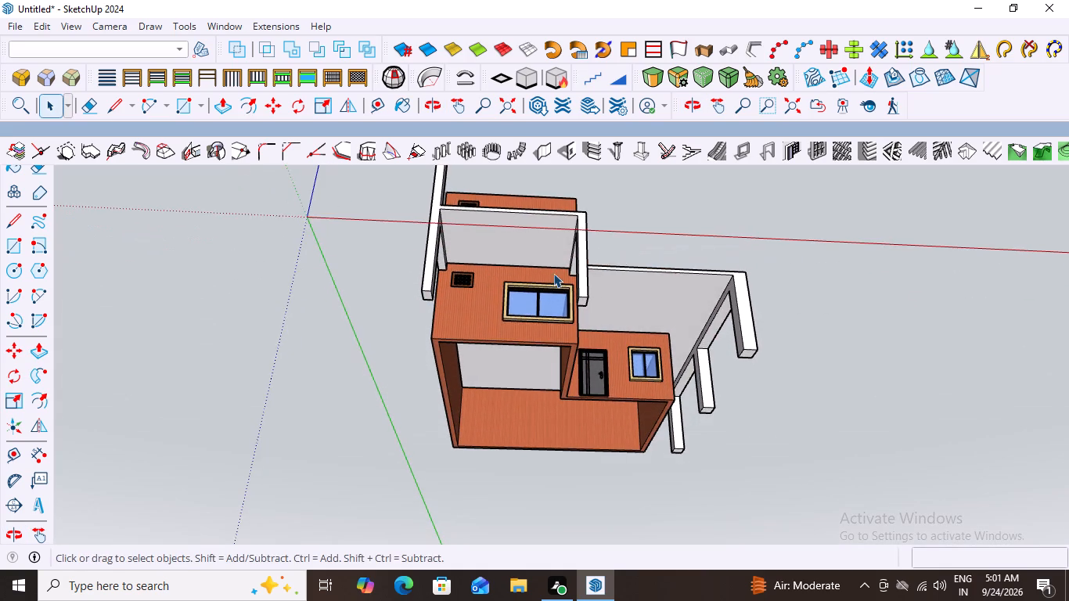
{"action": "scroll", "coordinate": [570, 312], "scroll_direction": "up", "scroll_amount": 5}
{"action": "scroll", "coordinate": [644, 286], "scroll_direction": "up", "scroll_amount": 1}
{"action": "middle_click_drag", "start_coordinate": [641, 281], "coordinate": [612, 254]}
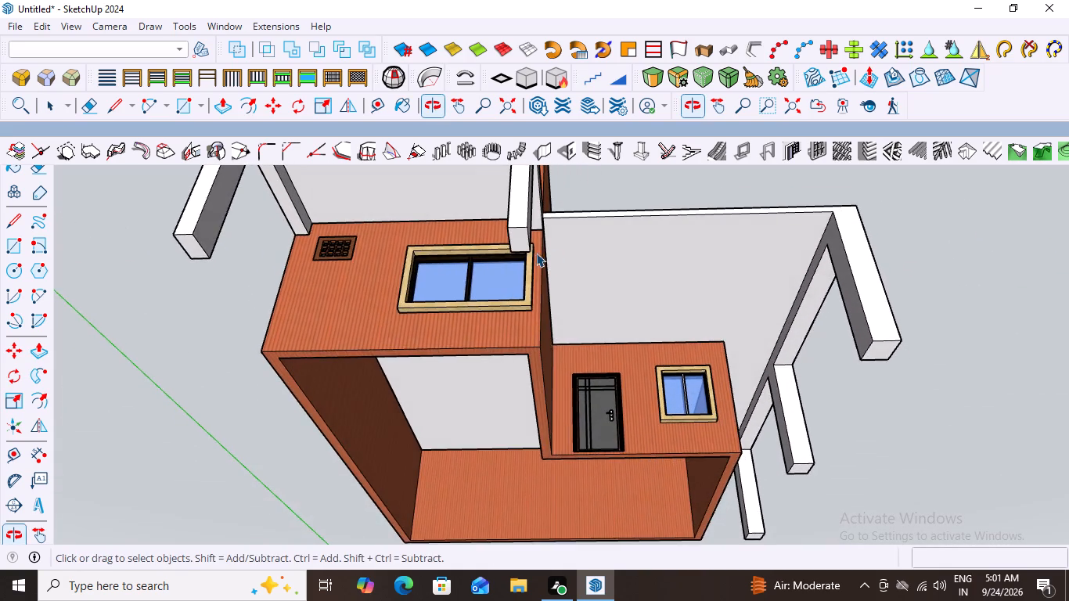
{"action": "scroll", "coordinate": [533, 253], "scroll_direction": "up", "scroll_amount": 2}
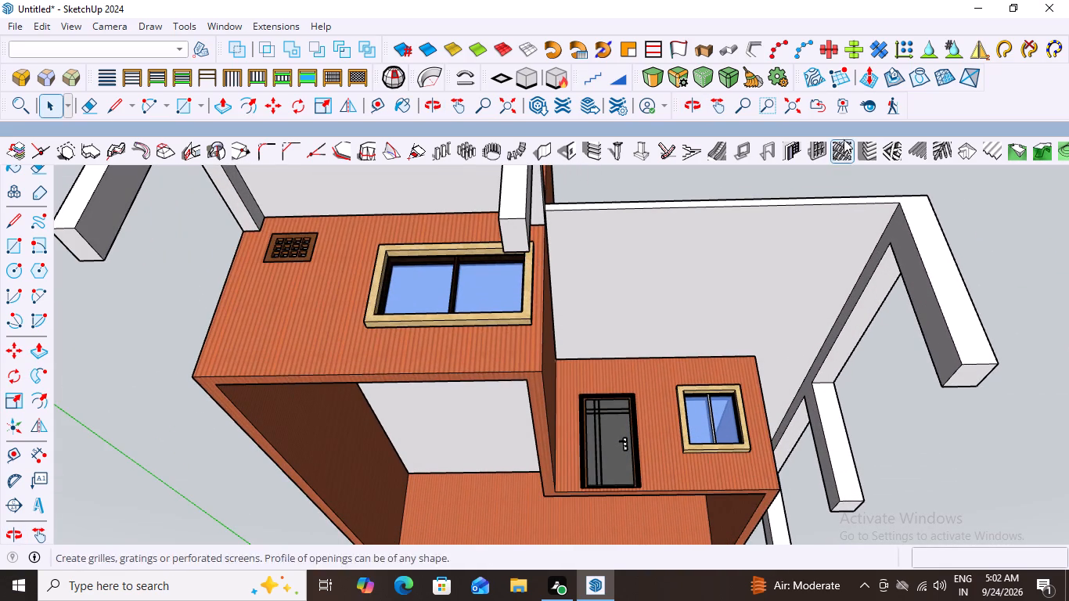
{"action": "double_click", "coordinate": [513, 238]}
{"action": "left_click", "coordinate": [513, 238]}
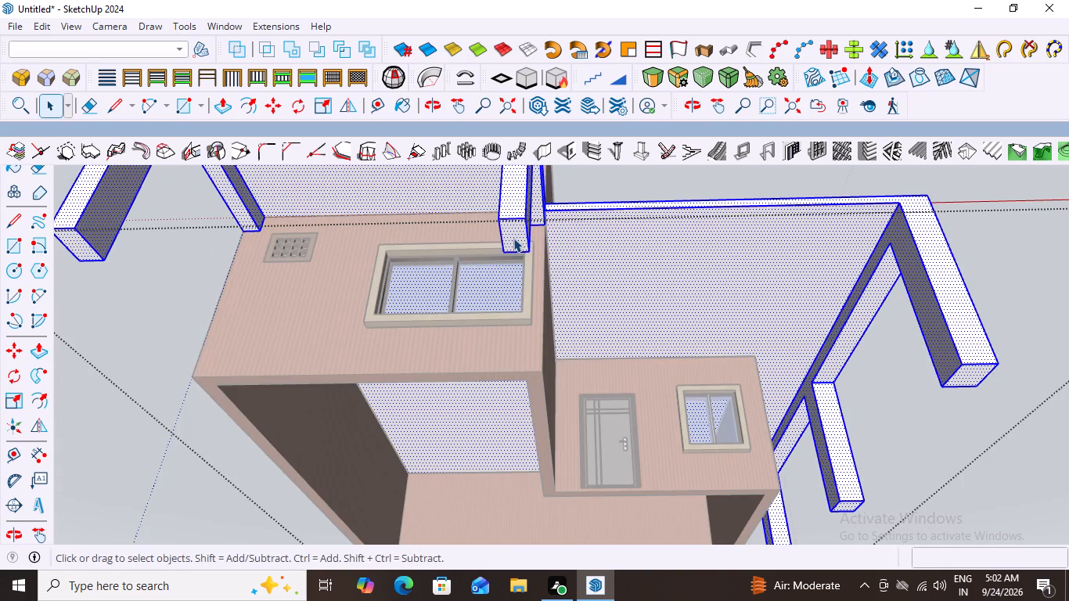
{"action": "double_click", "coordinate": [513, 238]}
{"action": "double_click", "coordinate": [513, 238]}
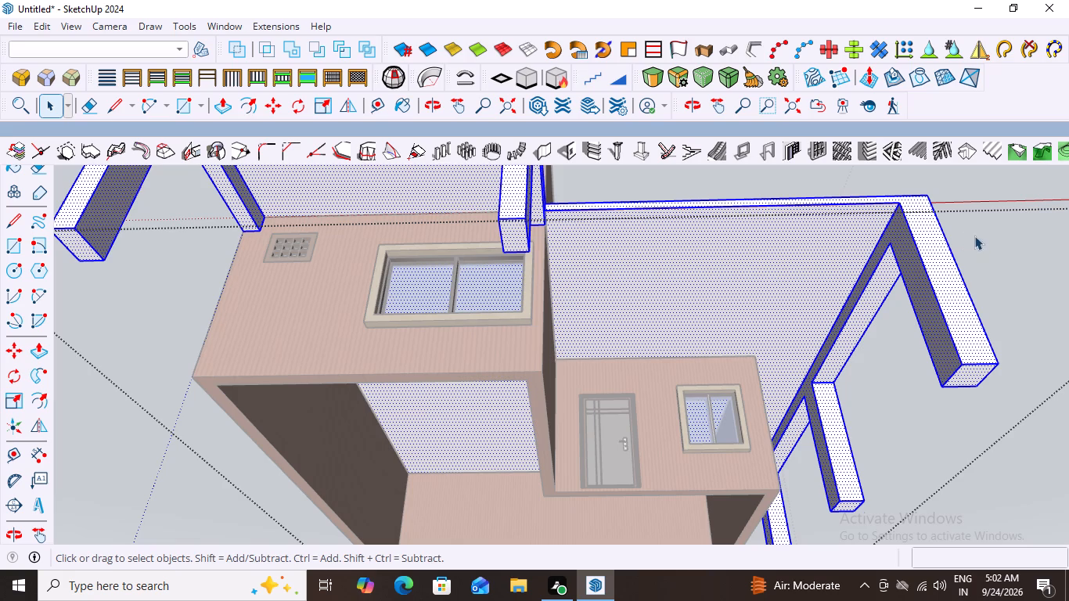
{"action": "left_click", "coordinate": [977, 236]}
{"action": "left_click", "coordinate": [504, 232]}
{"action": "scroll", "coordinate": [504, 232], "scroll_direction": "up", "scroll_amount": 4}
{"action": "scroll", "coordinate": [503, 233], "scroll_direction": "down", "scroll_amount": 3}
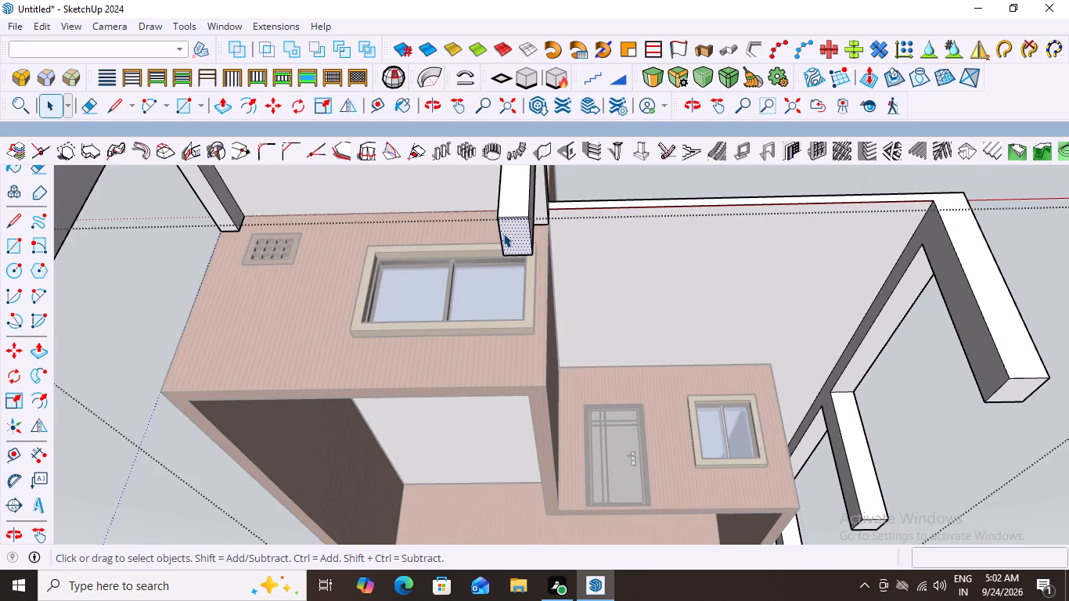
{"action": "key", "text": "r"}
{"action": "scroll", "coordinate": [507, 214], "scroll_direction": "up", "scroll_amount": 6}
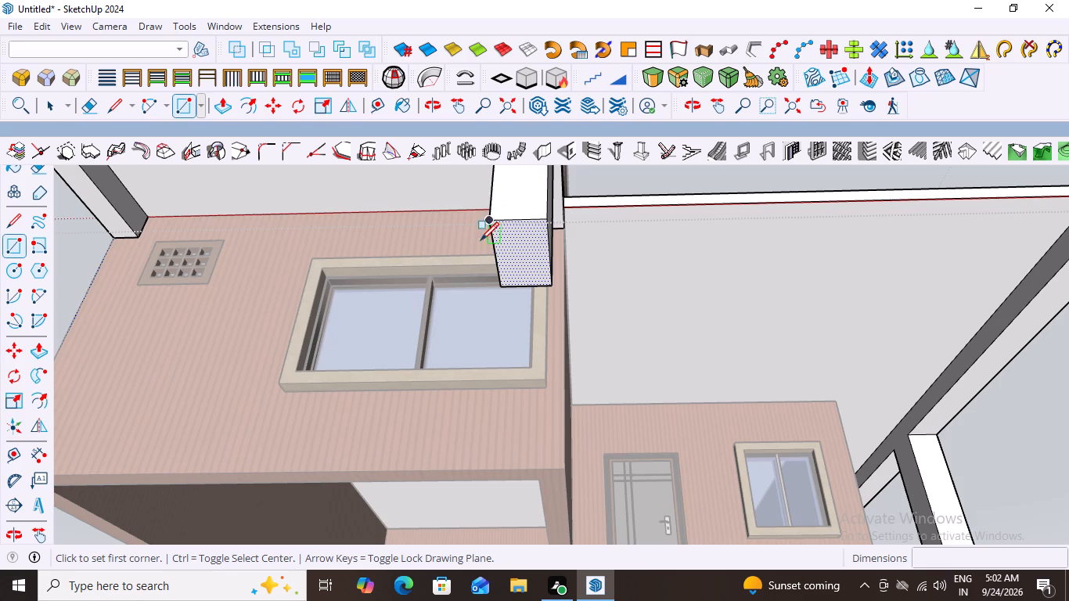
{"action": "left_click", "coordinate": [489, 221]}
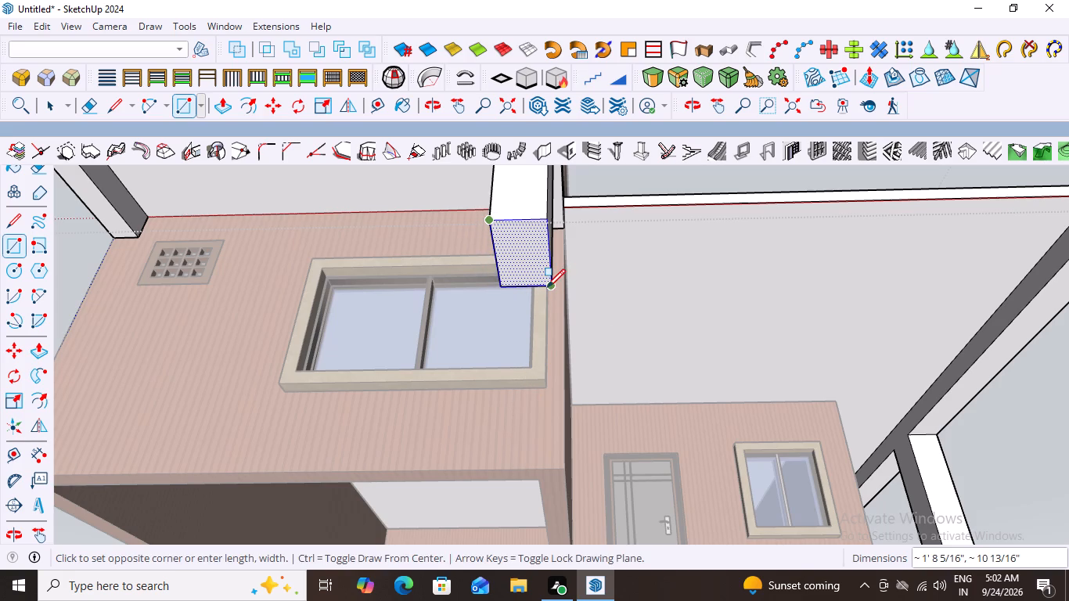
{"action": "left_click", "coordinate": [547, 287]}
Create a component from the unraised front column's bottom face and its edges, keeping the default settings.
{"action": "key", "text": "space"}
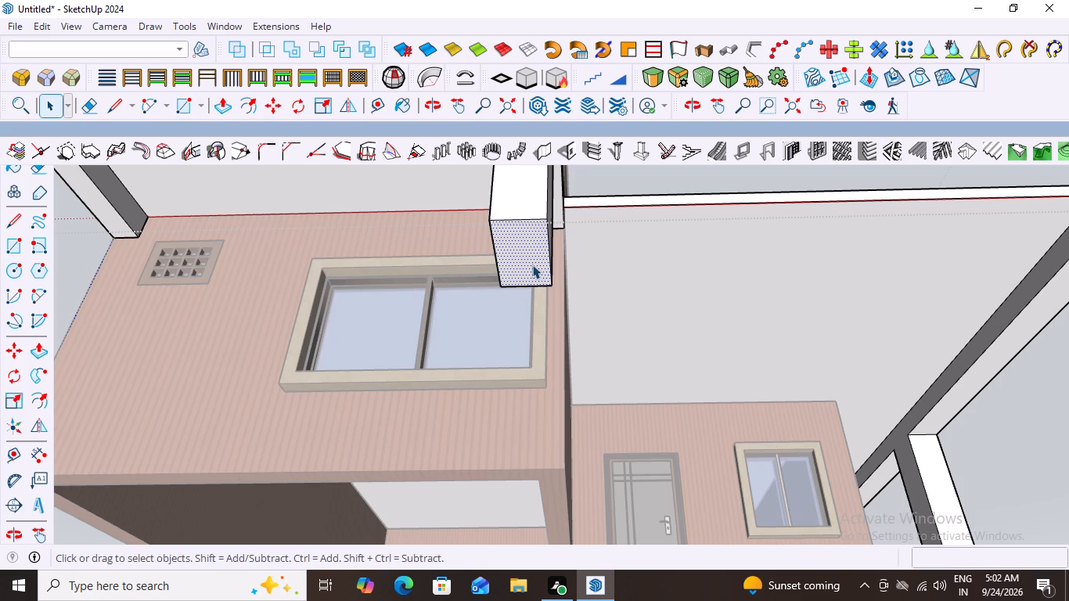
{"action": "double_click", "coordinate": [531, 257]}
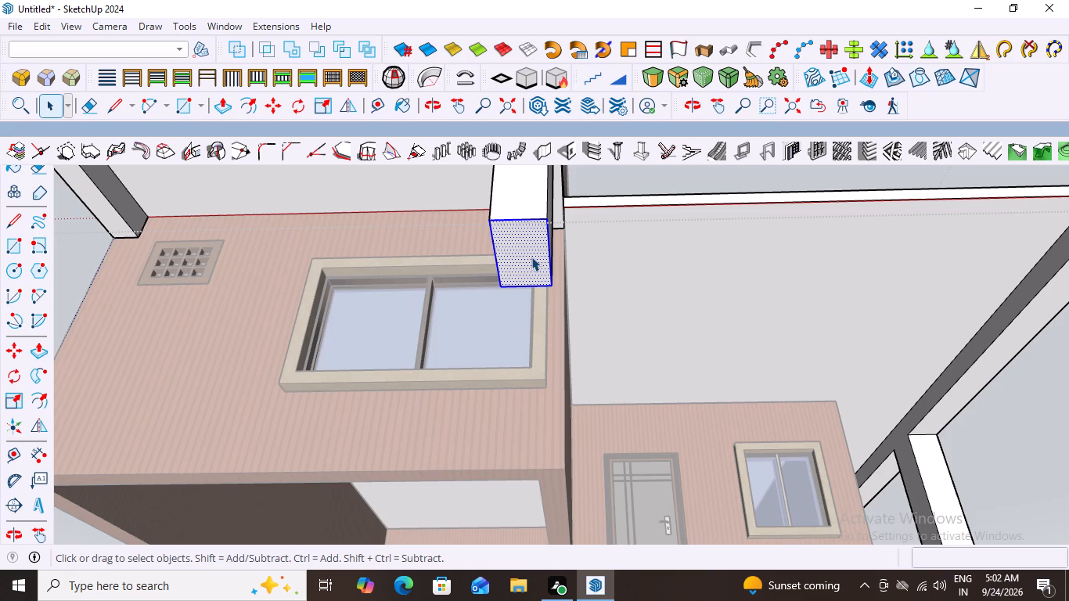
{"action": "right_click", "coordinate": [531, 257]}
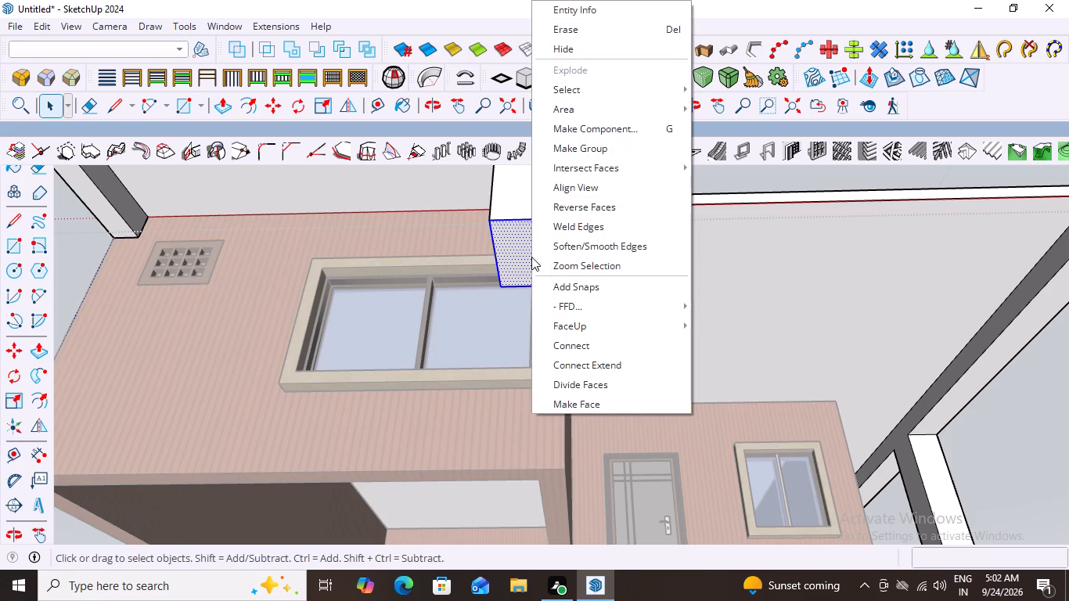
{"action": "left_click", "coordinate": [576, 130]}
{"action": "left_click", "coordinate": [528, 481]}
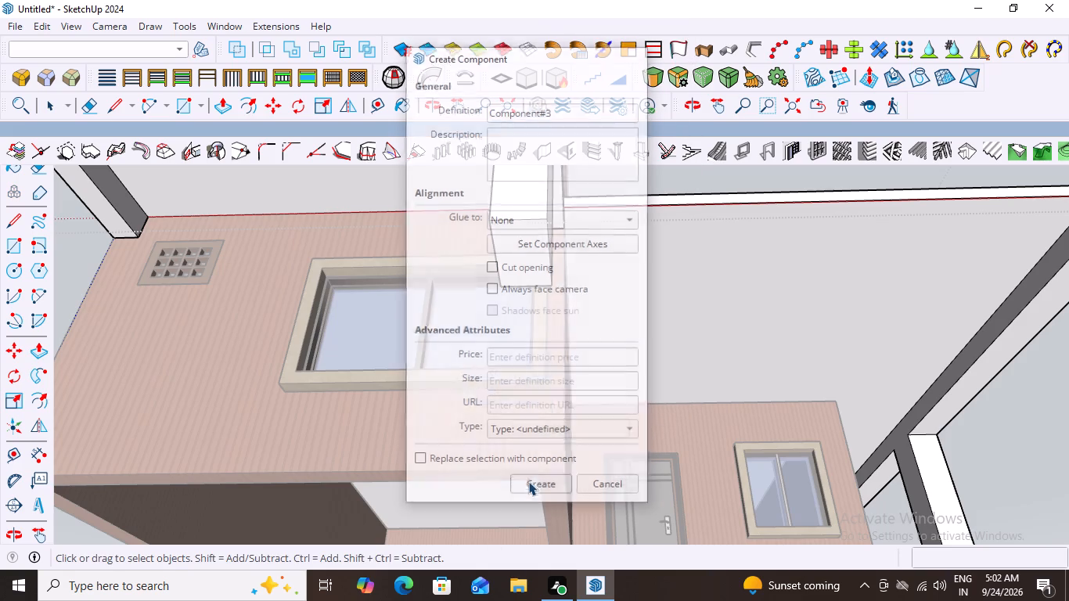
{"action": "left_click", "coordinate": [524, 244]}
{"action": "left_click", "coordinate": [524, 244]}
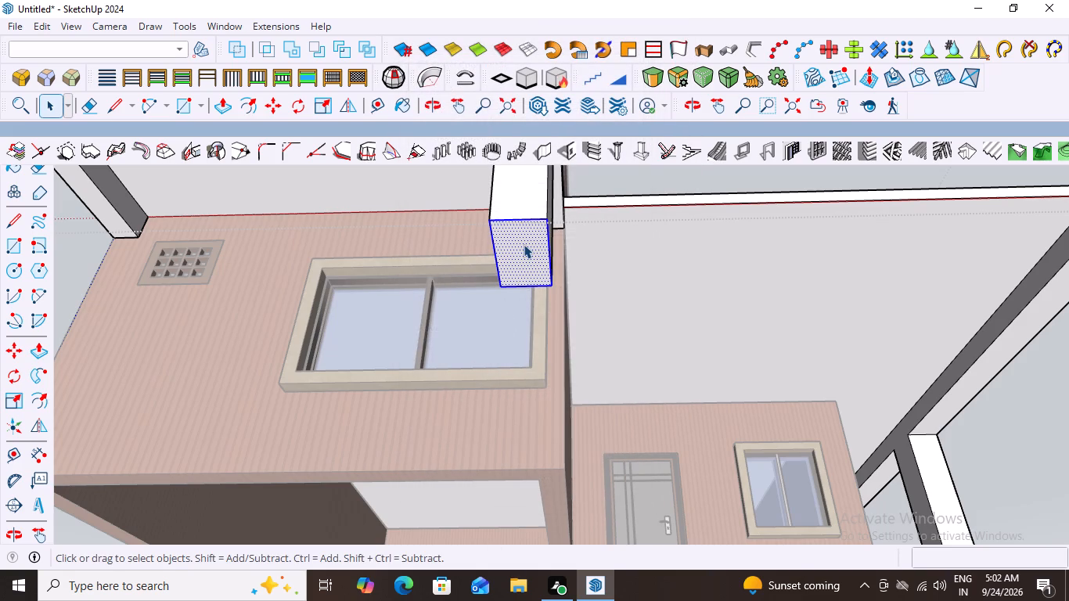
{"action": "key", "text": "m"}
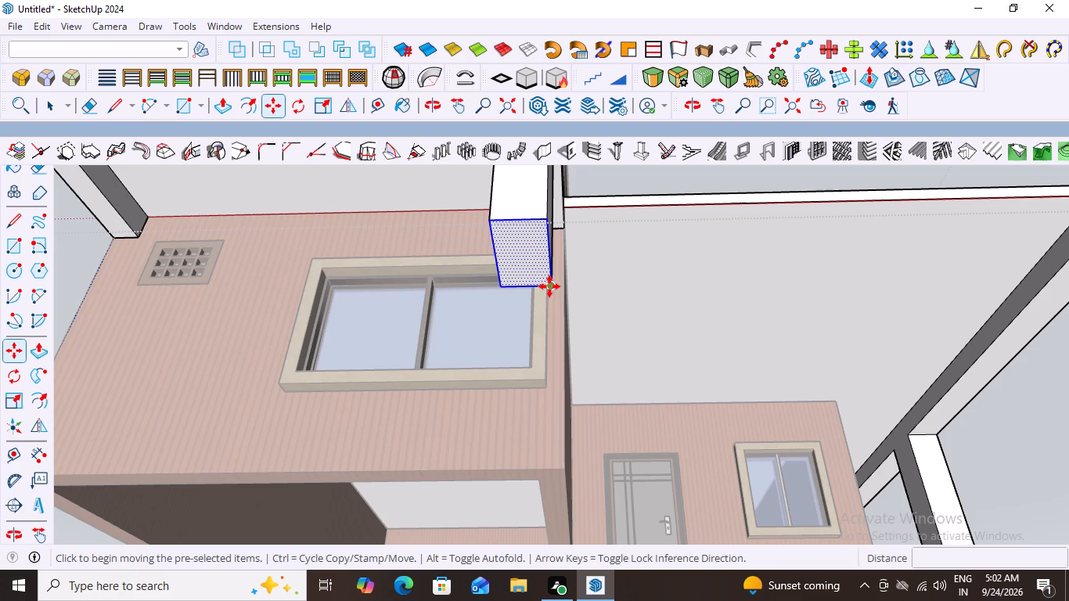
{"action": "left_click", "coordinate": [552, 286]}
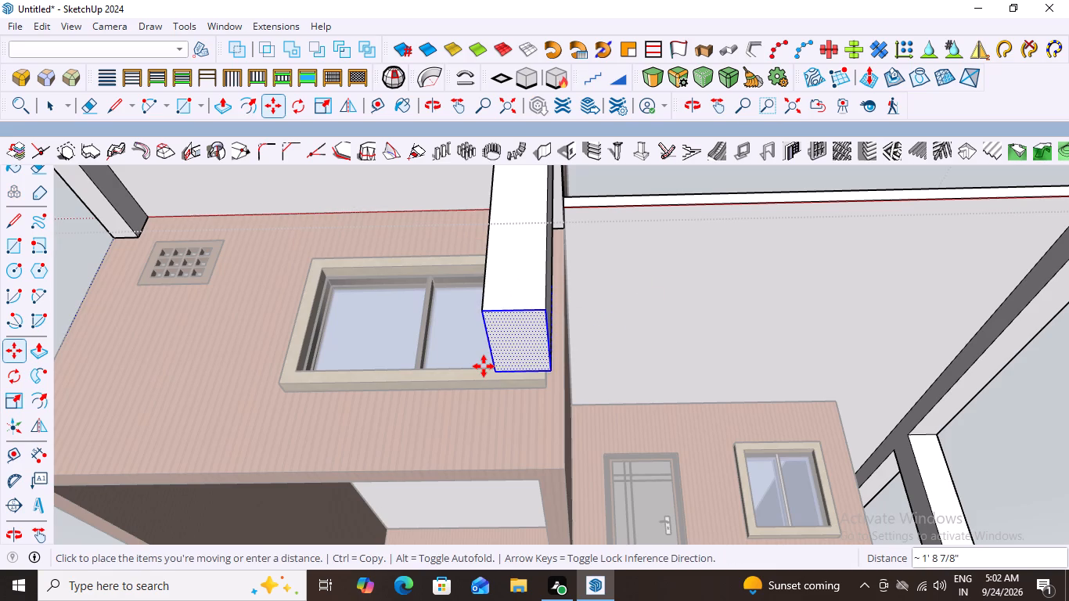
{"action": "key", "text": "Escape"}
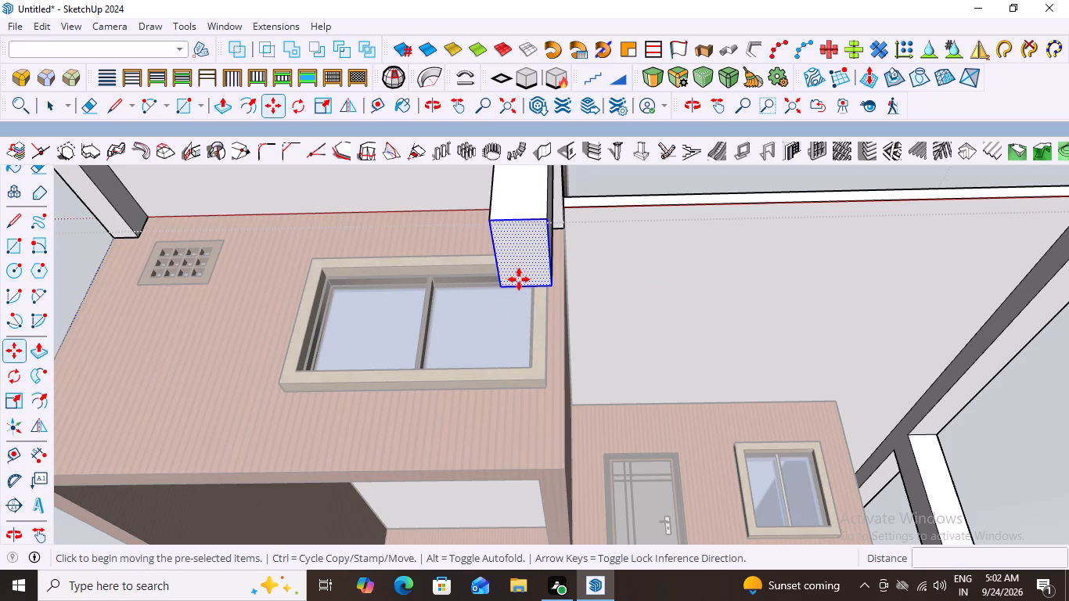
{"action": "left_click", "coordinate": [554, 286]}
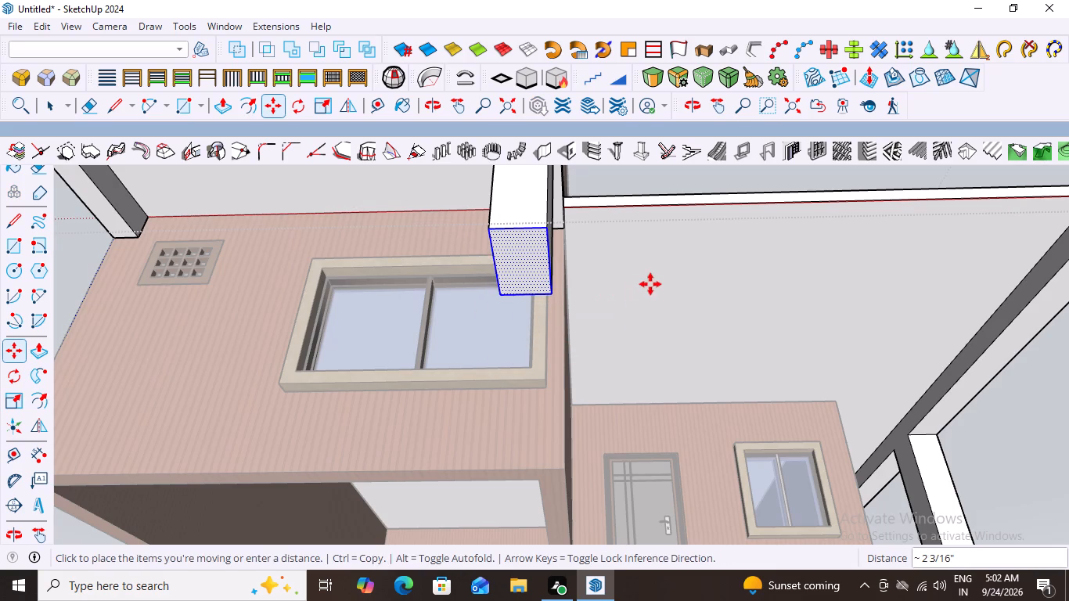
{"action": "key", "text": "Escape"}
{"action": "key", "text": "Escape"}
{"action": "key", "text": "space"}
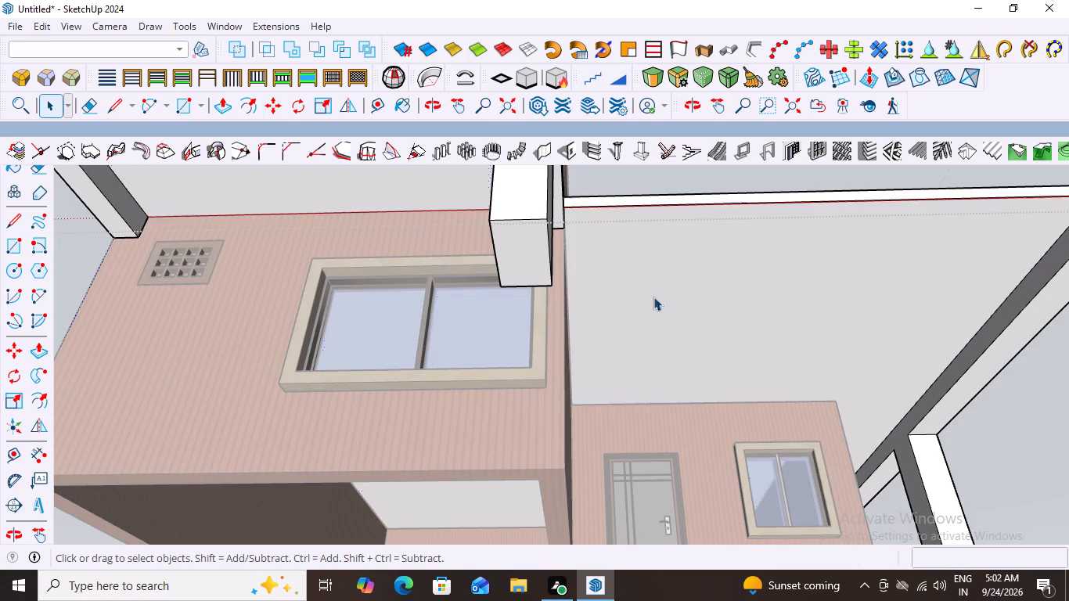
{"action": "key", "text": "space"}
Copy the unraised front column's bottom face with its edges straight up 10' 6" onto the slab's top at the front overhang's corner.
{"action": "scroll", "coordinate": [574, 334], "scroll_direction": "down", "scroll_amount": 3}
{"action": "double_click", "coordinate": [545, 293]}
{"action": "scroll", "coordinate": [545, 293], "scroll_direction": "up", "scroll_amount": 1}
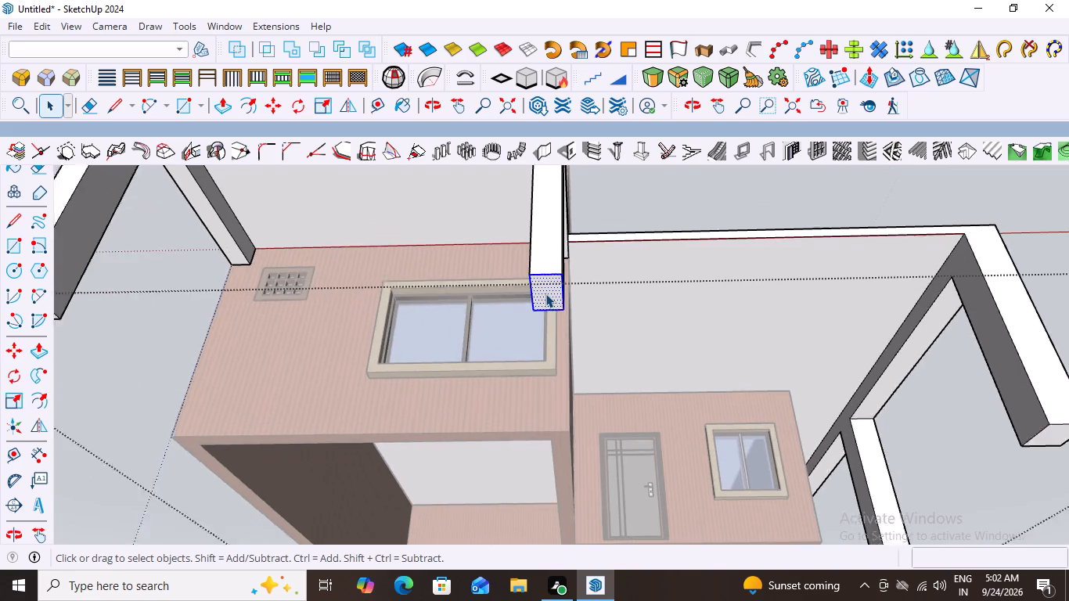
{"action": "scroll", "coordinate": [545, 293], "scroll_direction": "up", "scroll_amount": 5}
{"action": "key", "text": "m"}
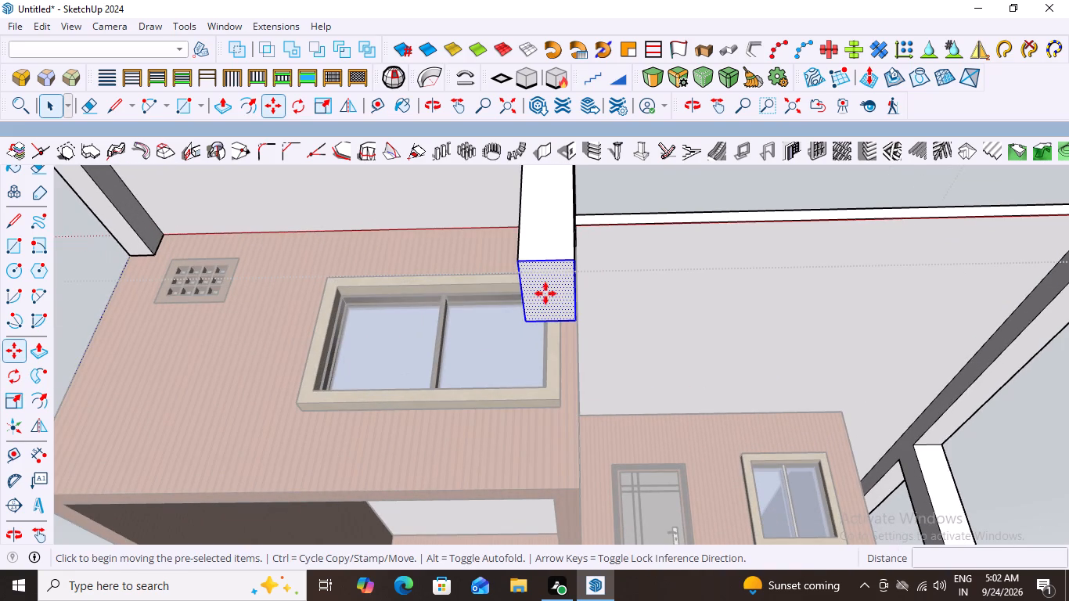
{"action": "left_click", "coordinate": [576, 321]}
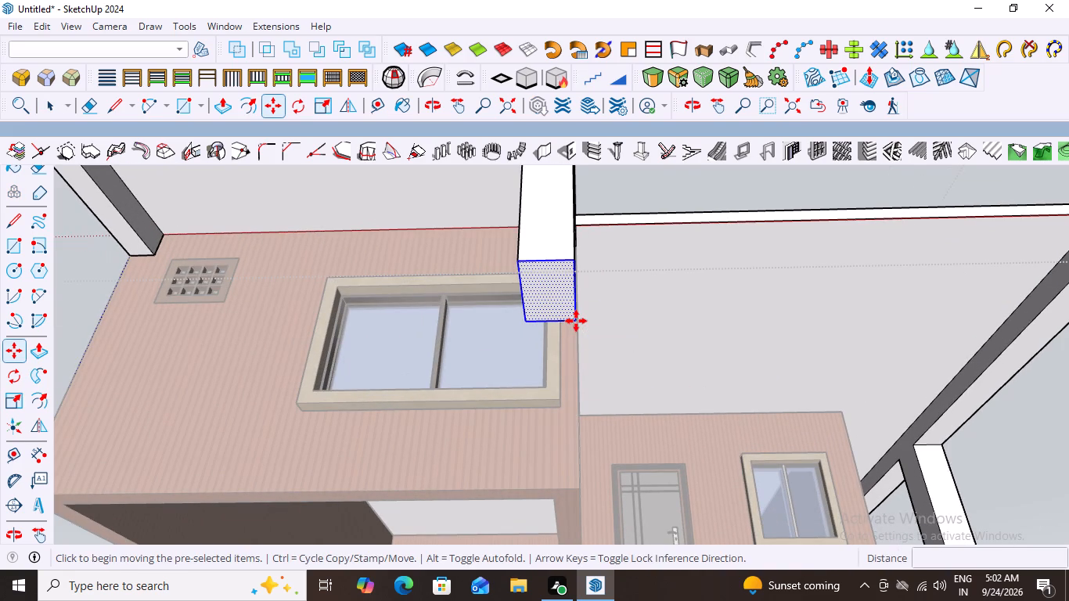
{"action": "scroll", "coordinate": [549, 394], "scroll_direction": "down", "scroll_amount": 10}
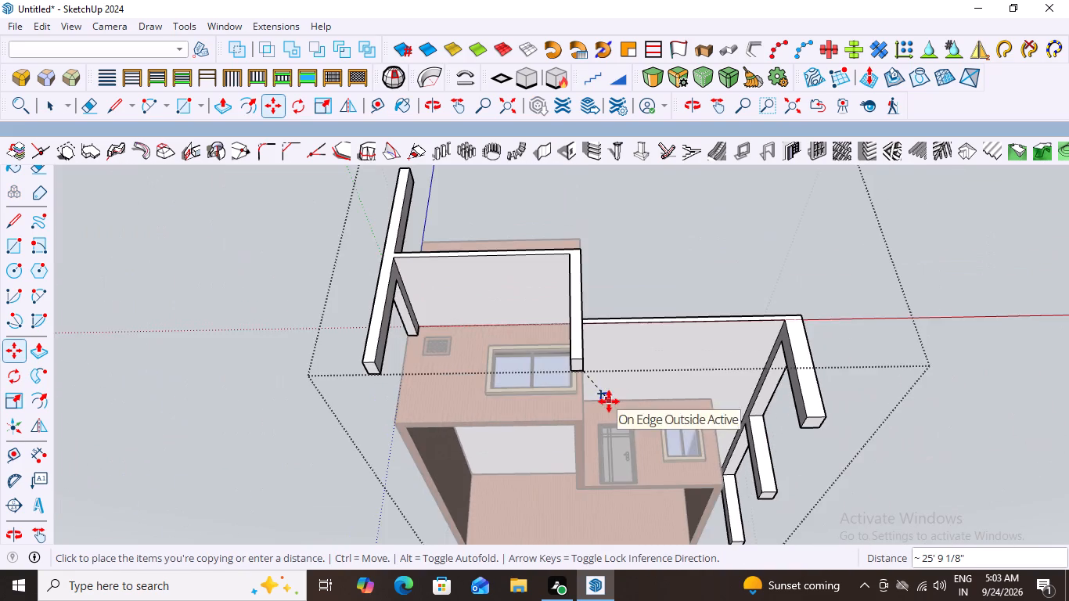
{"action": "scroll", "coordinate": [609, 401], "scroll_direction": "down", "scroll_amount": 6}
{"action": "middle_click_drag", "start_coordinate": [606, 282], "coordinate": [624, 459]}
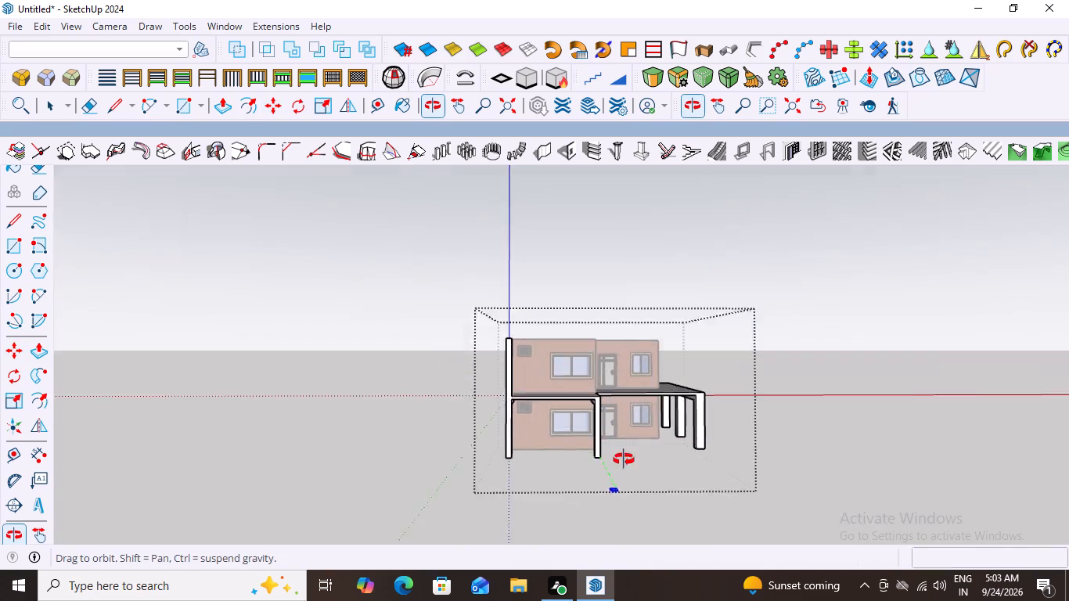
{"action": "middle_click_drag", "start_coordinate": [624, 459], "coordinate": [627, 477]}
{"action": "scroll", "coordinate": [583, 374], "scroll_direction": "up", "scroll_amount": 13}
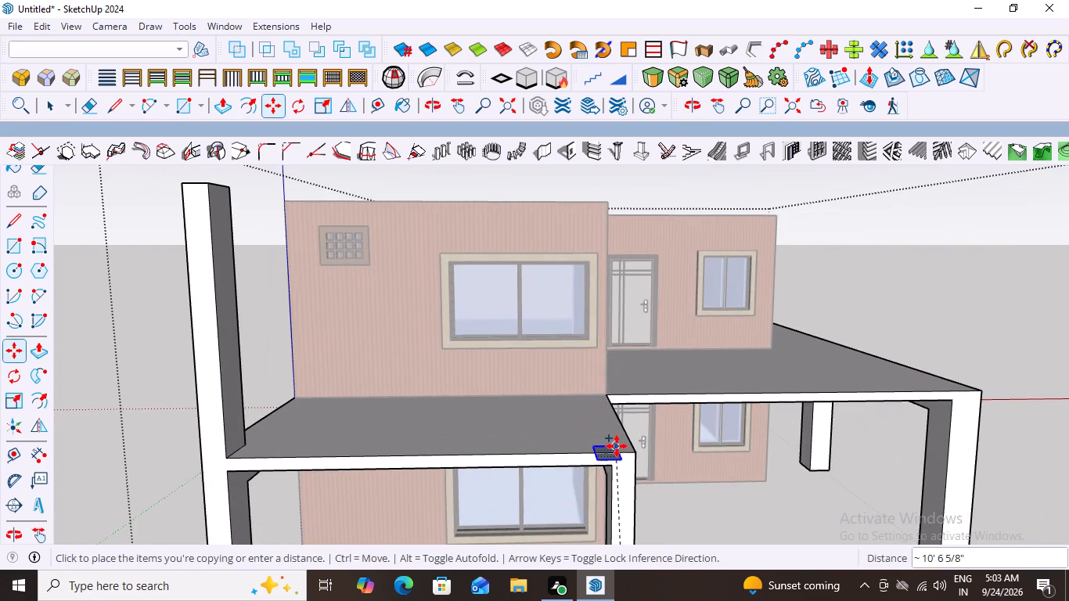
{"action": "scroll", "coordinate": [635, 437], "scroll_direction": "up", "scroll_amount": 7}
{"action": "scroll", "coordinate": [635, 428], "scroll_direction": "down", "scroll_amount": 8}
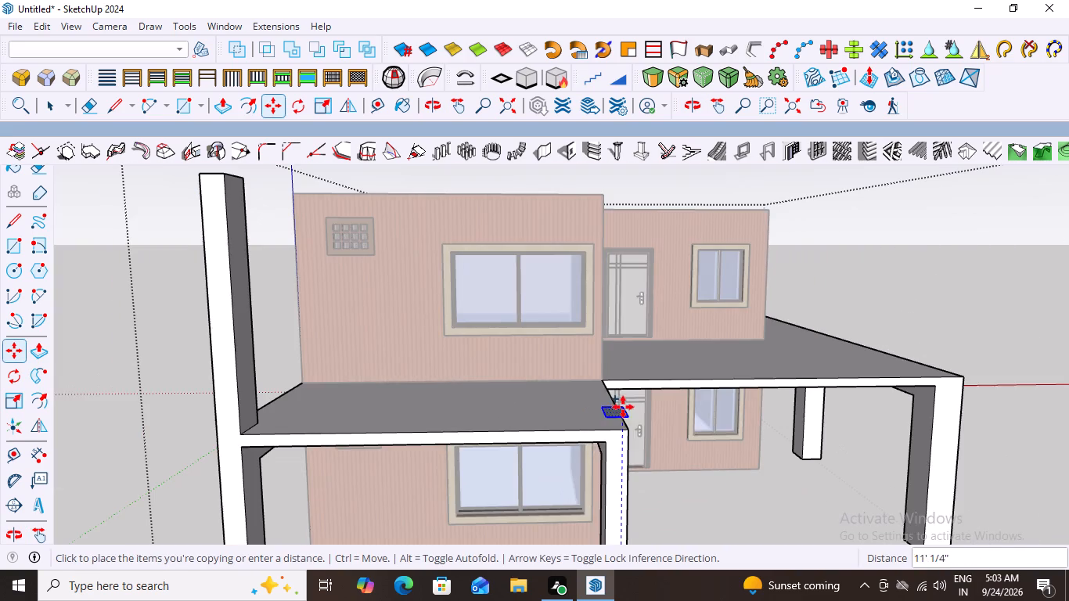
{"action": "scroll", "coordinate": [624, 416], "scroll_direction": "up", "scroll_amount": 6}
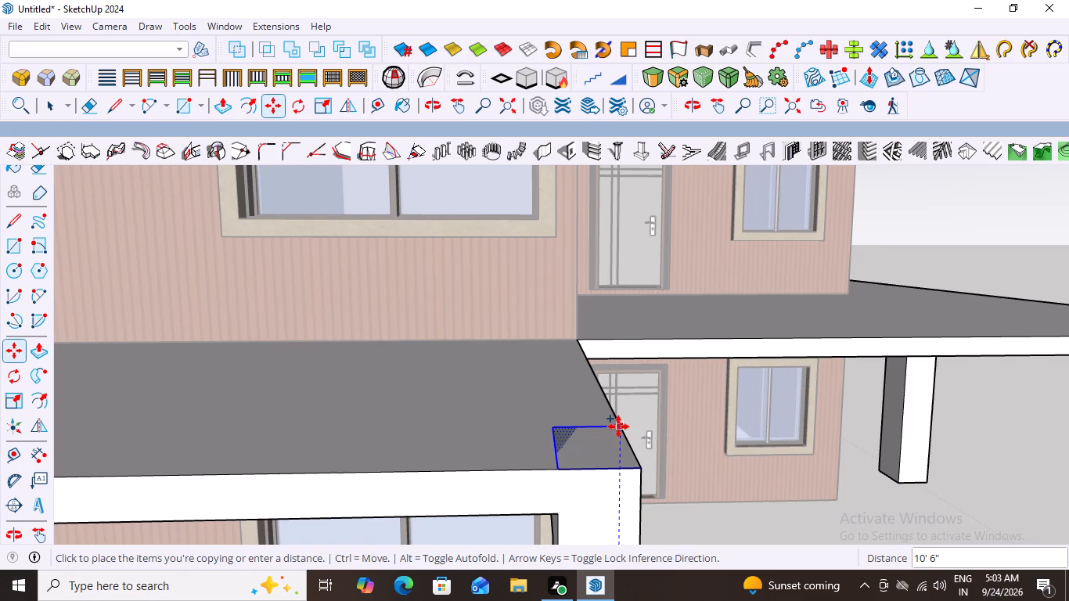
{"action": "left_click", "coordinate": [618, 426]}
{"action": "key", "text": "space"}
Examine the copied column outline on the front overhang against the raised corner column and the upper walls, from the front and above.
{"action": "scroll", "coordinate": [652, 451], "scroll_direction": "down", "scroll_amount": 2}
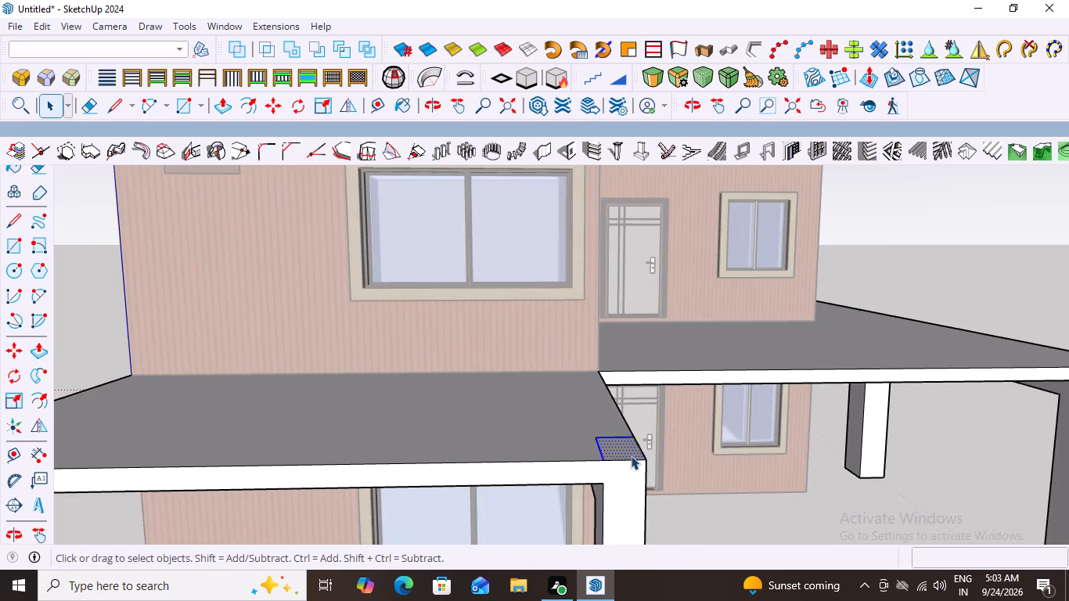
{"action": "middle_click_drag", "start_coordinate": [615, 459], "coordinate": [531, 464]}
{"action": "scroll", "coordinate": [526, 470], "scroll_direction": "down", "scroll_amount": 15}
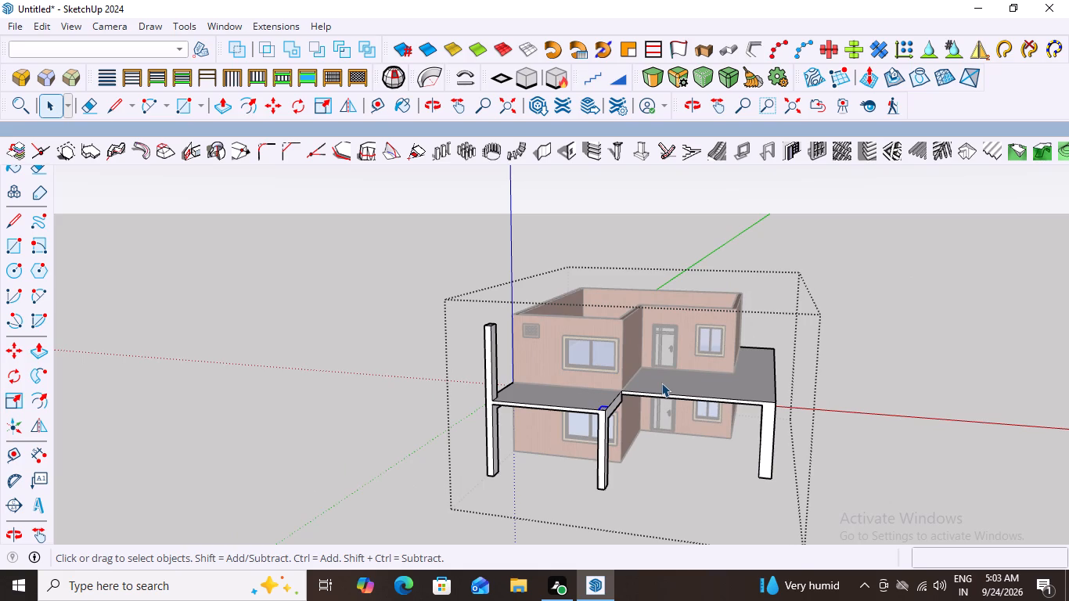
{"action": "scroll", "coordinate": [659, 423], "scroll_direction": "up", "scroll_amount": 3}
{"action": "scroll", "coordinate": [557, 401], "scroll_direction": "up", "scroll_amount": 2}
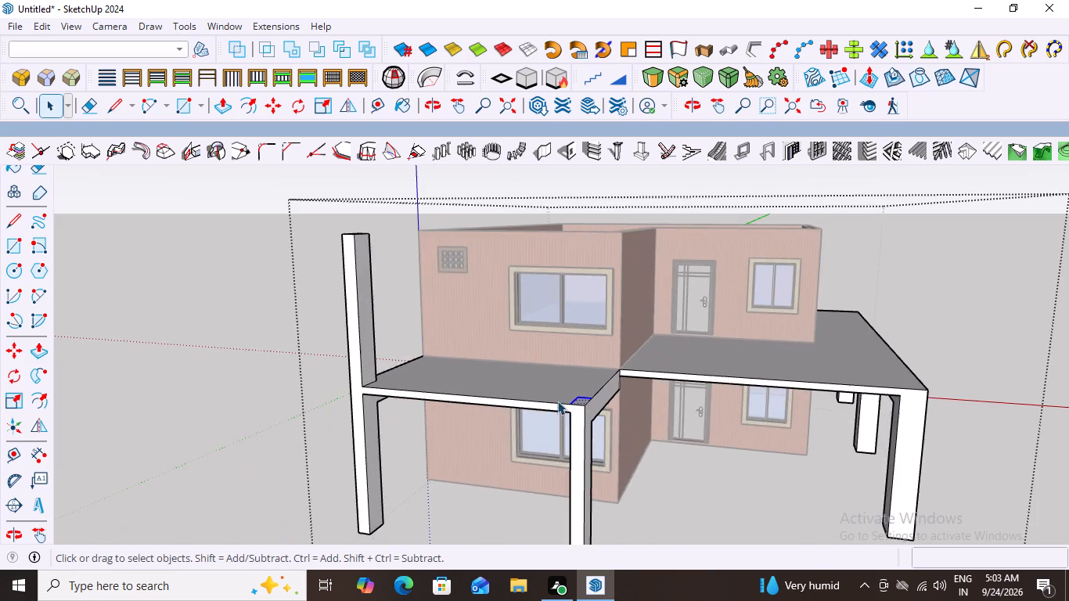
{"action": "scroll", "coordinate": [557, 401], "scroll_direction": "up", "scroll_amount": 1}
{"action": "middle_click_drag", "start_coordinate": [658, 426], "coordinate": [734, 418]}
{"action": "scroll", "coordinate": [688, 370], "scroll_direction": "up", "scroll_amount": 1}
{"action": "middle_click_drag", "start_coordinate": [720, 396], "coordinate": [704, 476]}
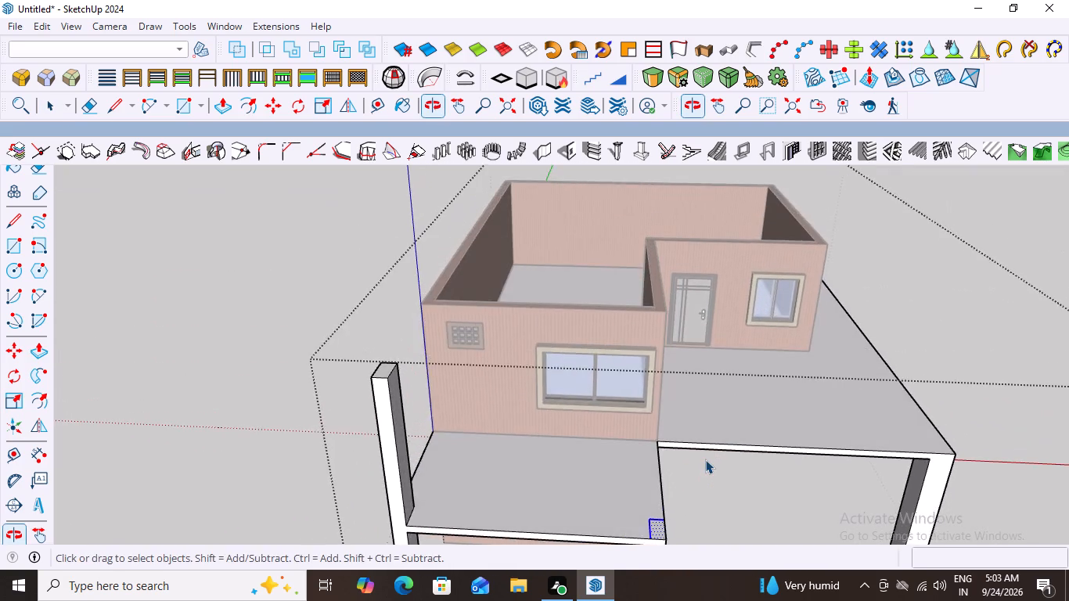
{"action": "scroll", "coordinate": [706, 451], "scroll_direction": "up", "scroll_amount": 2}
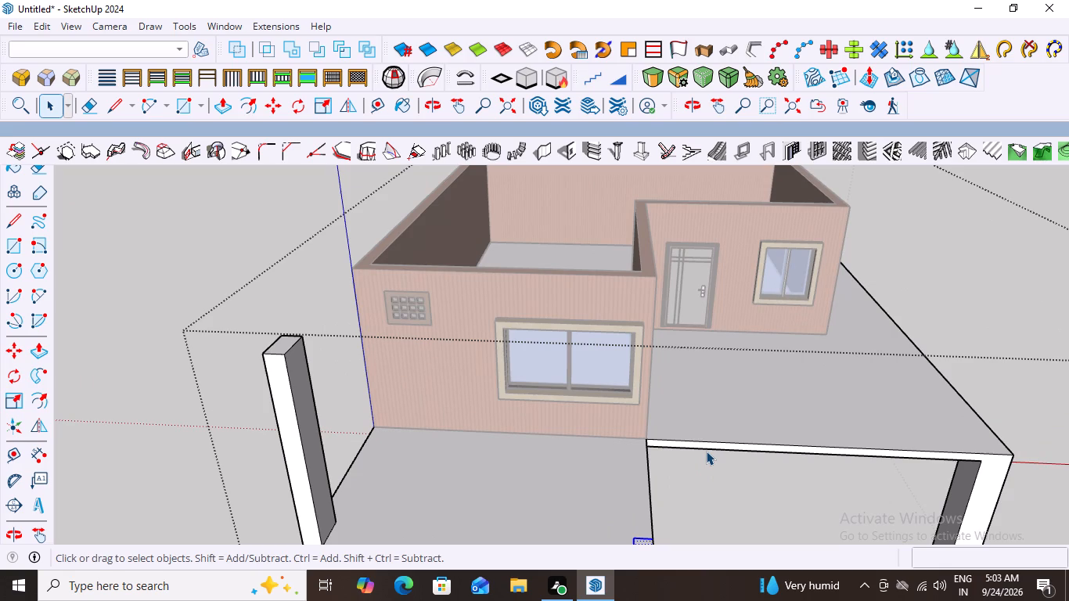
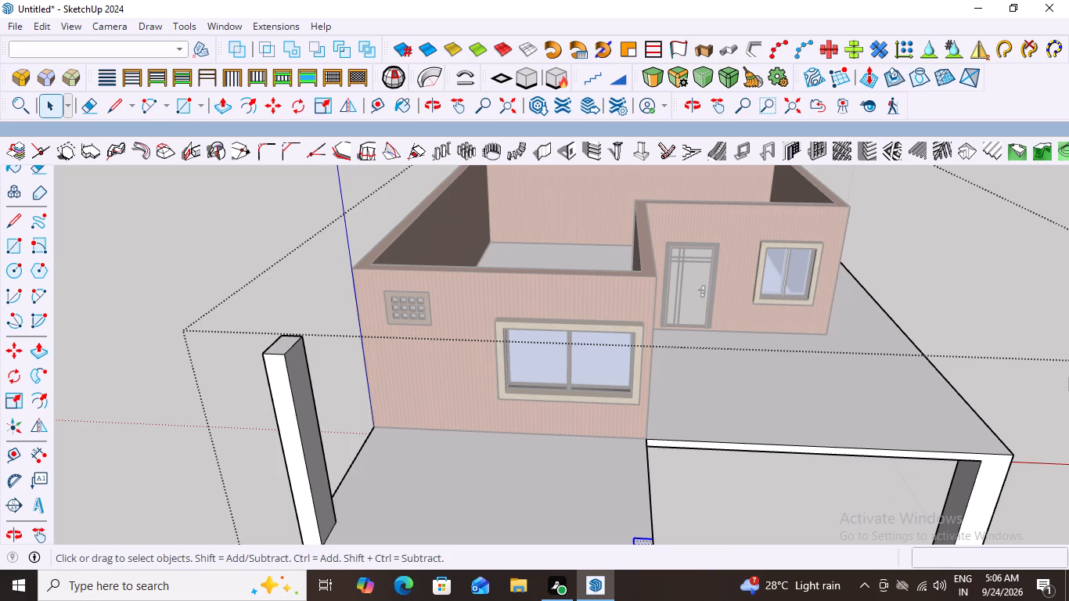
Push/Pull the copied column outline on the front overhang up 10' to match the raised corner column, and close the group.
{"action": "scroll", "coordinate": [751, 326], "scroll_direction": "down", "scroll_amount": 6}
{"action": "scroll", "coordinate": [698, 434], "scroll_direction": "up", "scroll_amount": 3}
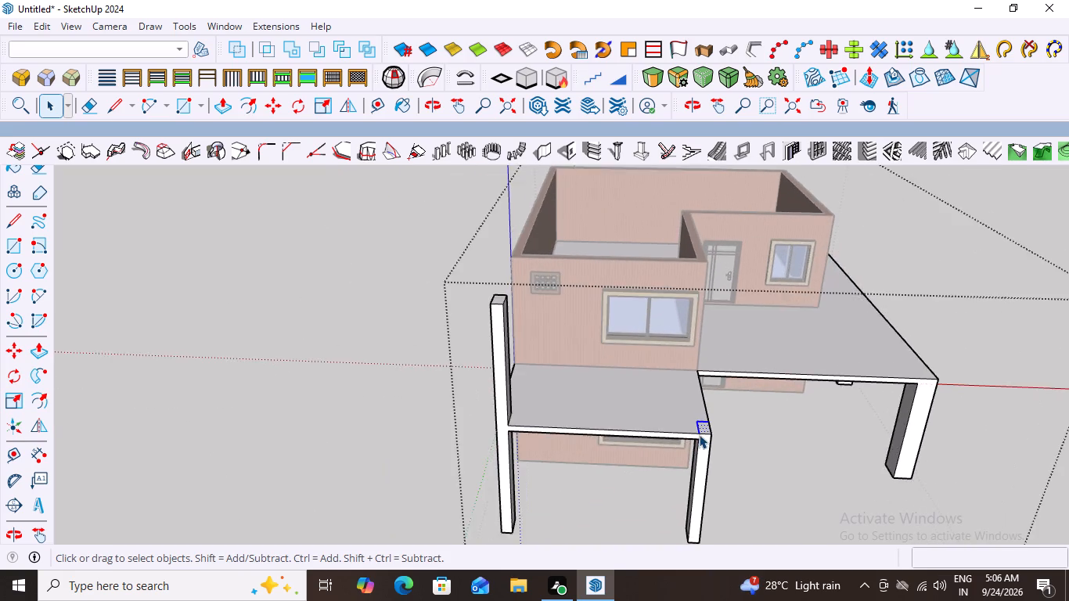
{"action": "scroll", "coordinate": [699, 434], "scroll_direction": "up", "scroll_amount": 2}
{"action": "middle_click_drag", "start_coordinate": [747, 420], "coordinate": [742, 452]}
{"action": "scroll", "coordinate": [693, 479], "scroll_direction": "up", "scroll_amount": 7}
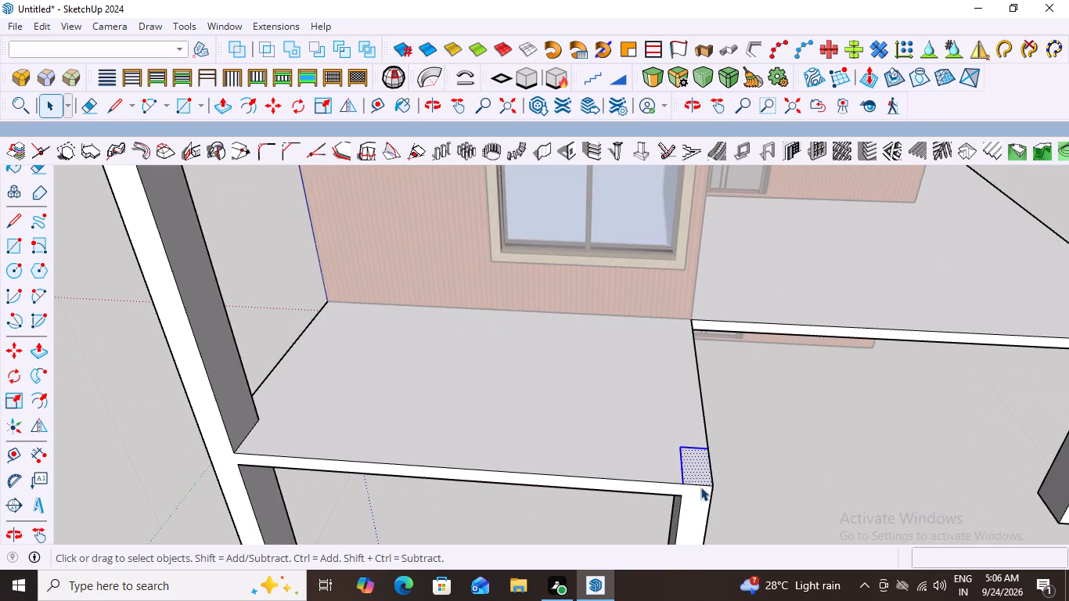
{"action": "left_click", "coordinate": [693, 466]}
{"action": "double_click", "coordinate": [693, 466]}
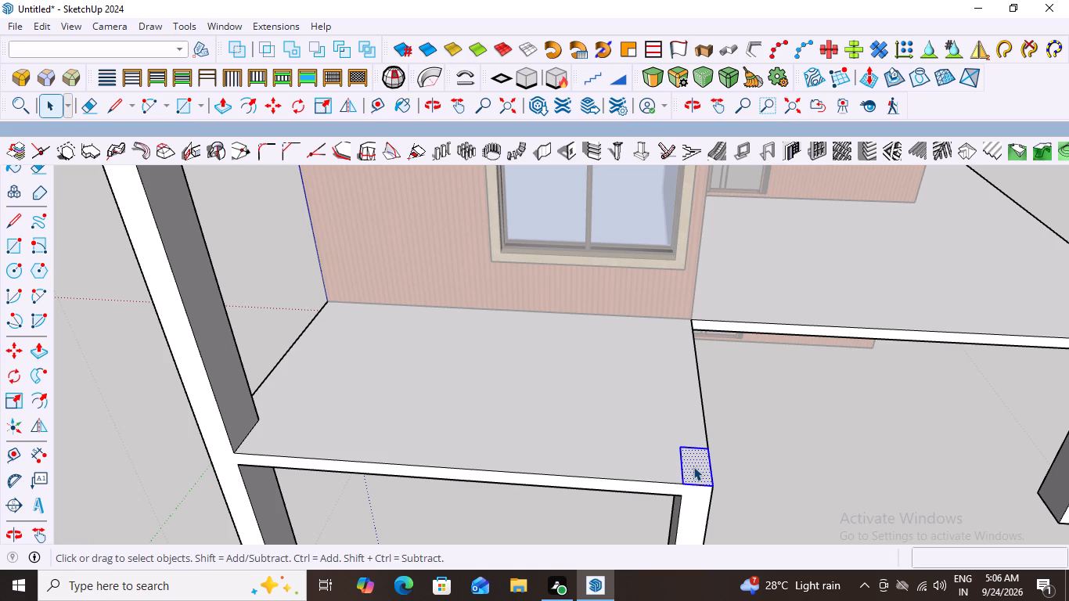
{"action": "key", "text": "p"}
{"action": "left_click", "coordinate": [693, 466]}
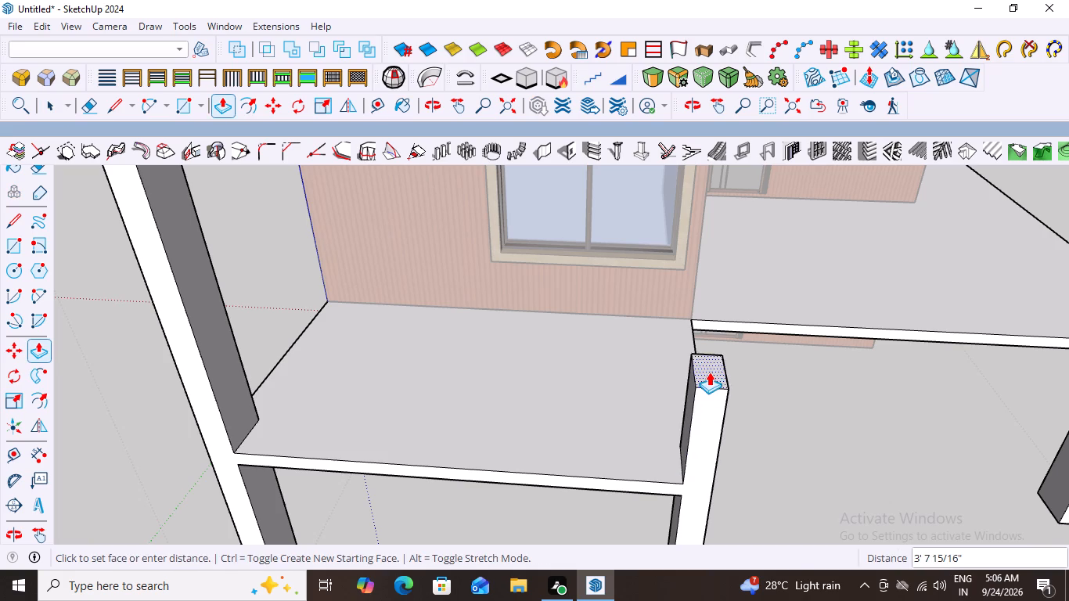
{"action": "scroll", "coordinate": [709, 372], "scroll_direction": "down", "scroll_amount": 16}
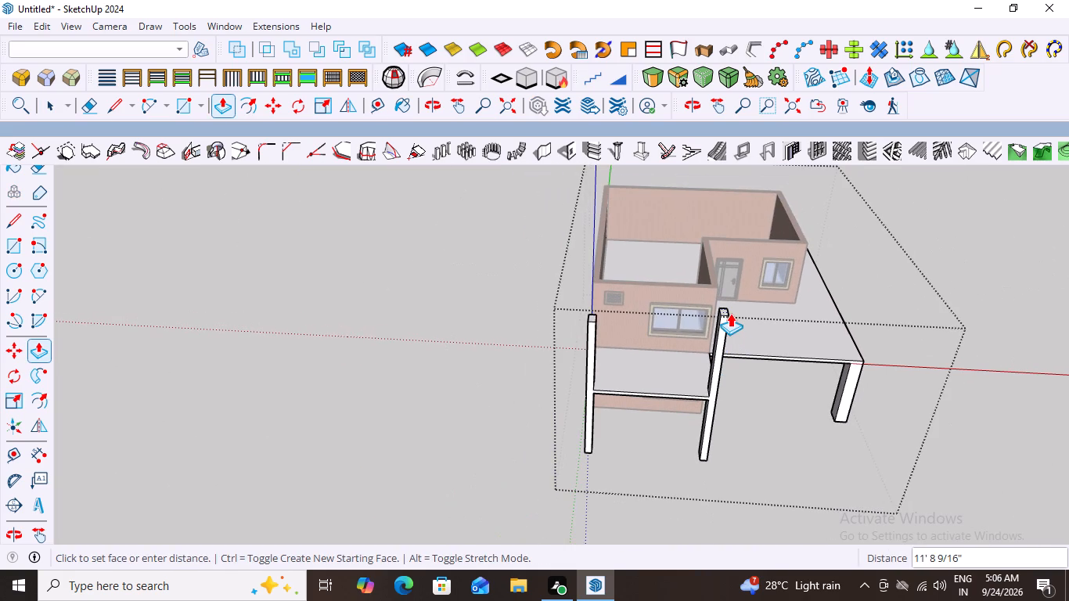
{"action": "left_click", "coordinate": [599, 322]}
{"action": "key", "text": "space"}
{"action": "left_click", "coordinate": [981, 257]}
Examine the two raised front columns against the upper walls and the side overhang from the front and both sides.
{"action": "middle_click_drag", "start_coordinate": [710, 381], "coordinate": [784, 362]}
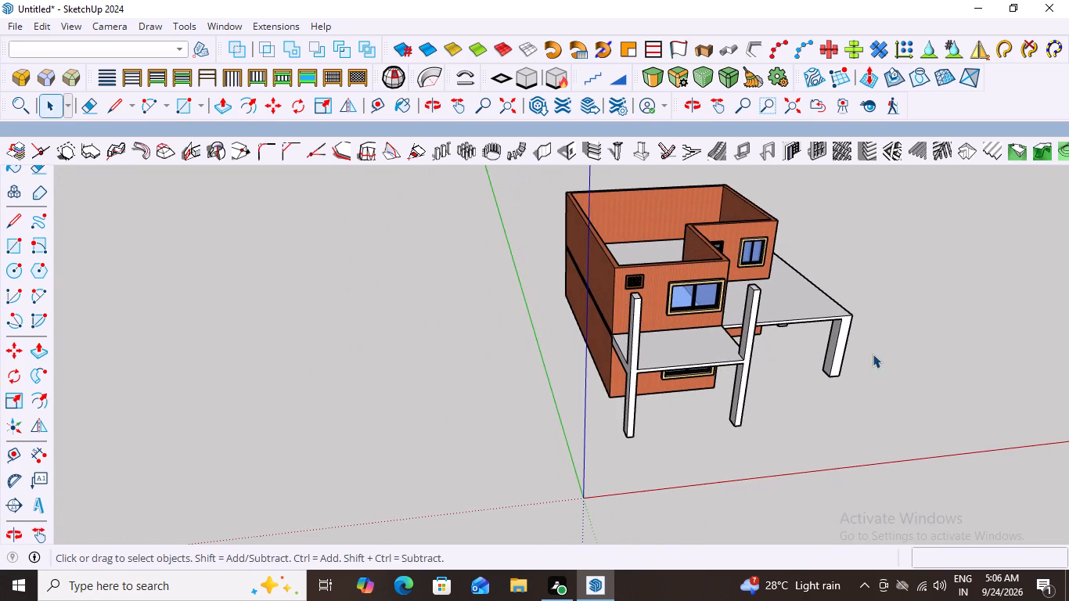
{"action": "scroll", "coordinate": [750, 329], "scroll_direction": "up", "scroll_amount": 8}
{"action": "scroll", "coordinate": [742, 335], "scroll_direction": "down", "scroll_amount": 3}
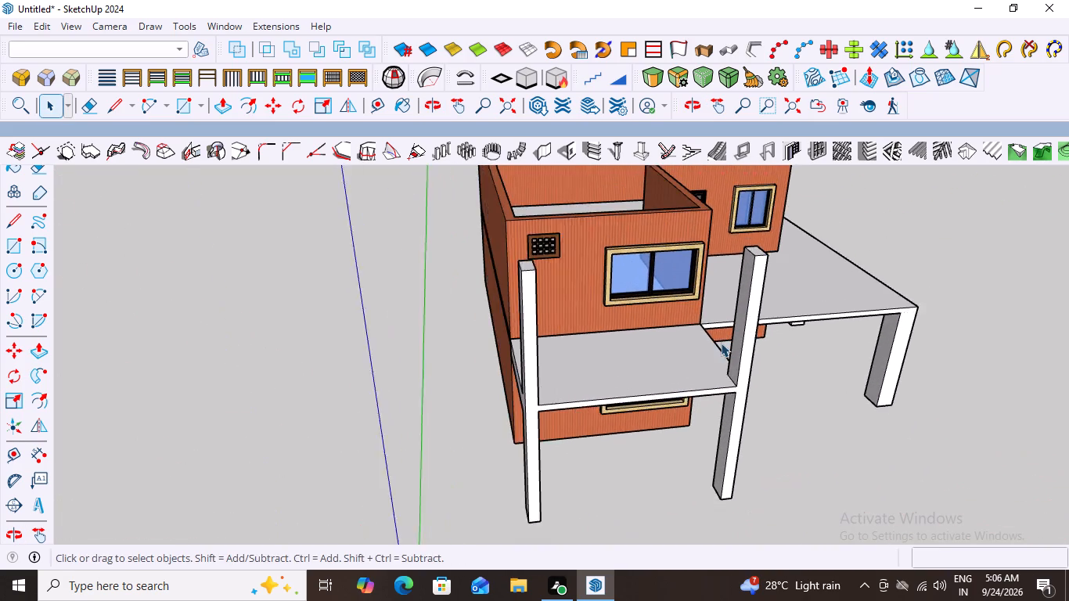
{"action": "scroll", "coordinate": [801, 385], "scroll_direction": "down", "scroll_amount": 2}
{"action": "middle_click_drag", "start_coordinate": [822, 359], "coordinate": [606, 344]}
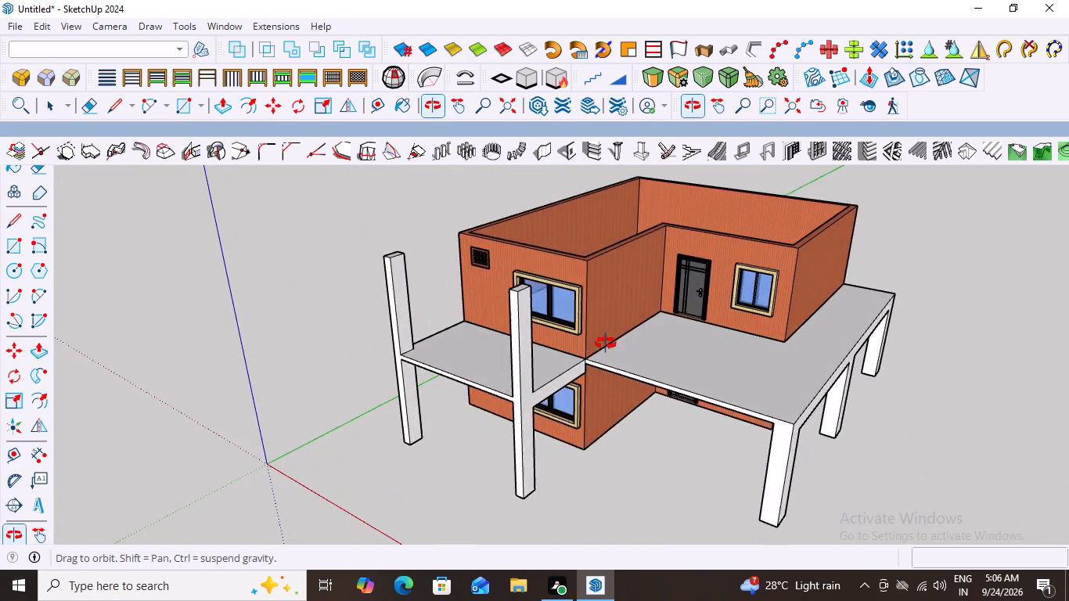
{"action": "middle_click_drag", "start_coordinate": [606, 344], "coordinate": [561, 331]}
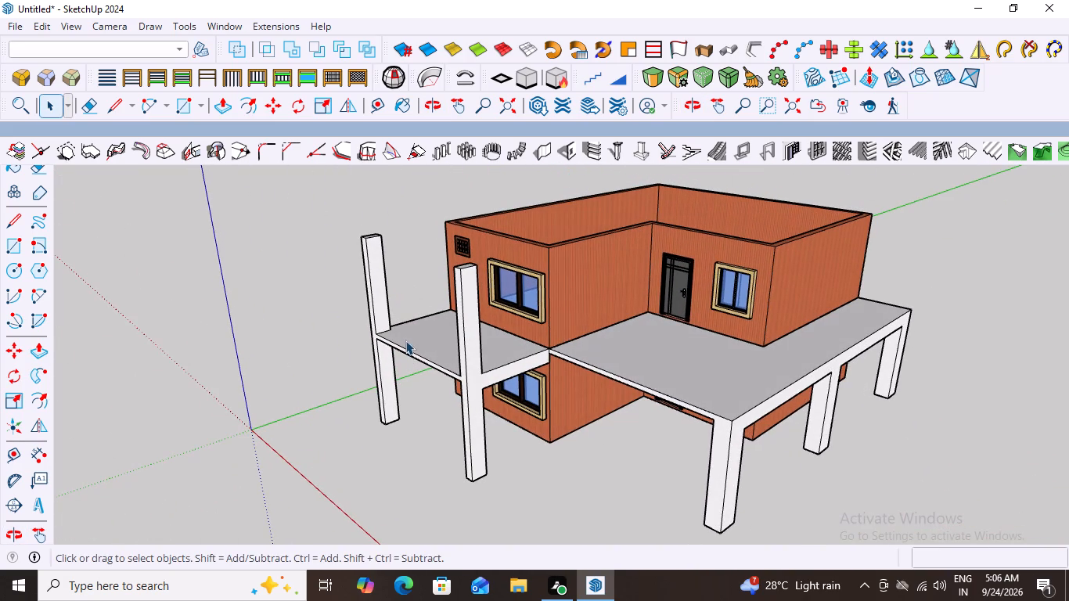
{"action": "scroll", "coordinate": [408, 376], "scroll_direction": "down", "scroll_amount": 1}
{"action": "middle_click_drag", "start_coordinate": [423, 392], "coordinate": [734, 376]}
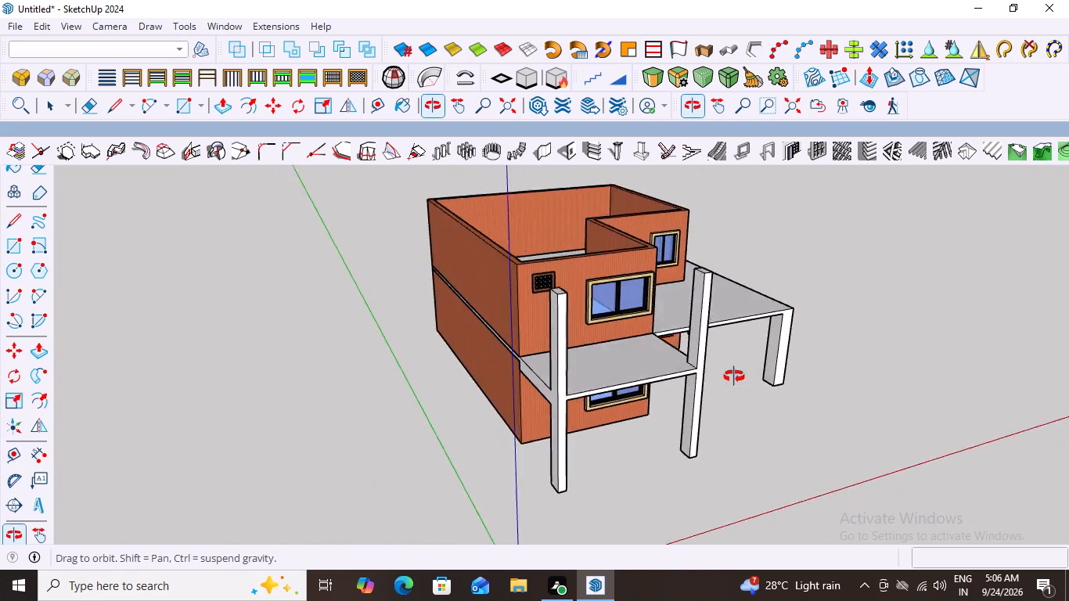
{"action": "middle_click_drag", "start_coordinate": [734, 376], "coordinate": [702, 356]}
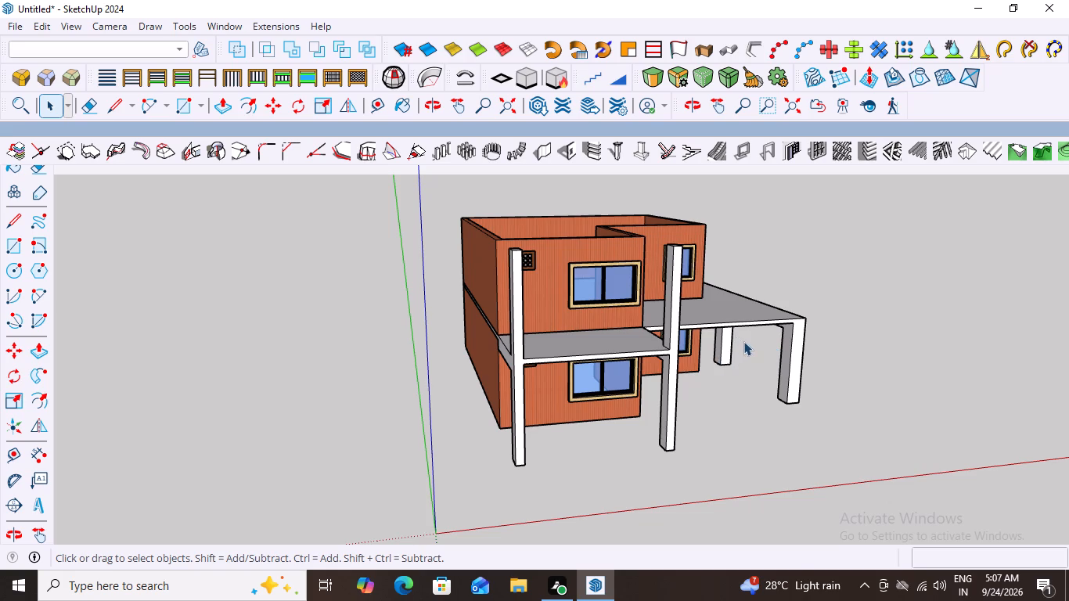
{"action": "middle_click_drag", "start_coordinate": [750, 351], "coordinate": [657, 380]}
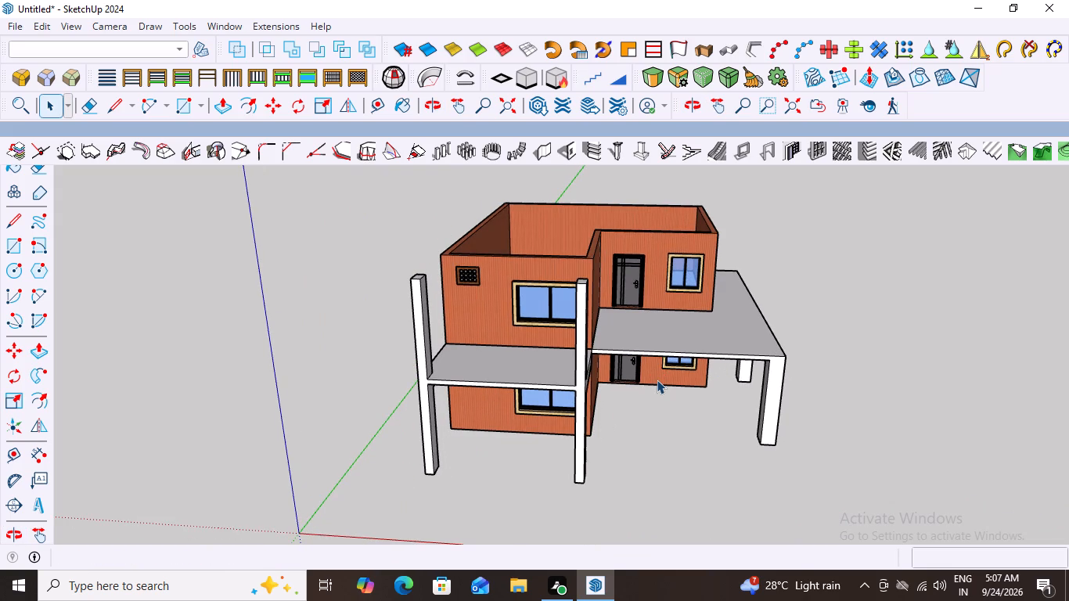
{"action": "scroll", "coordinate": [657, 380], "scroll_direction": "down", "scroll_amount": 3}
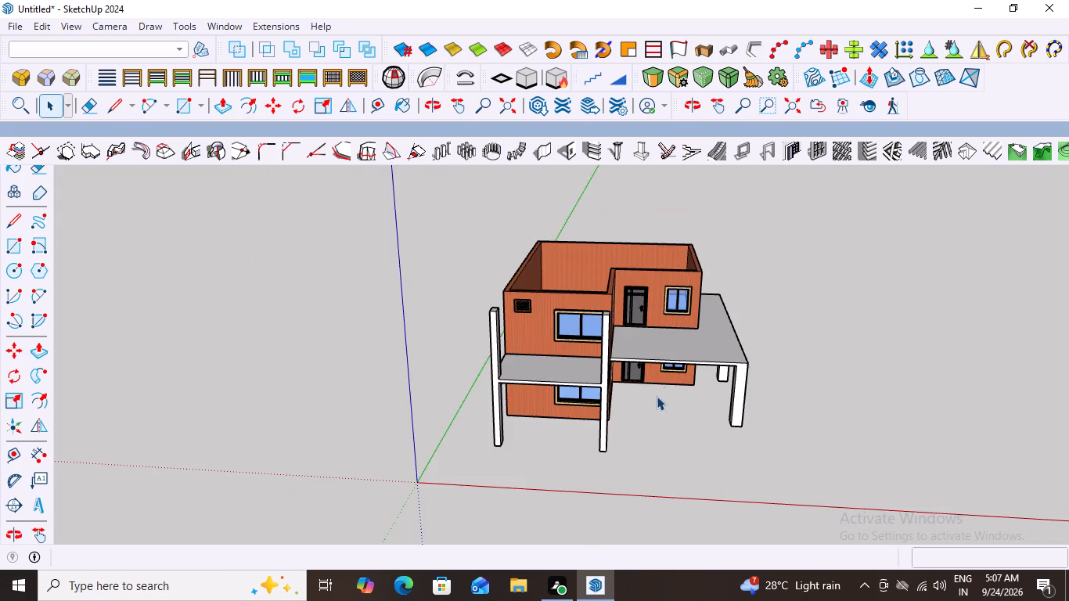
{"action": "middle_click_drag", "start_coordinate": [635, 419], "coordinate": [764, 425]}
{"action": "scroll", "coordinate": [697, 433], "scroll_direction": "up", "scroll_amount": 7}
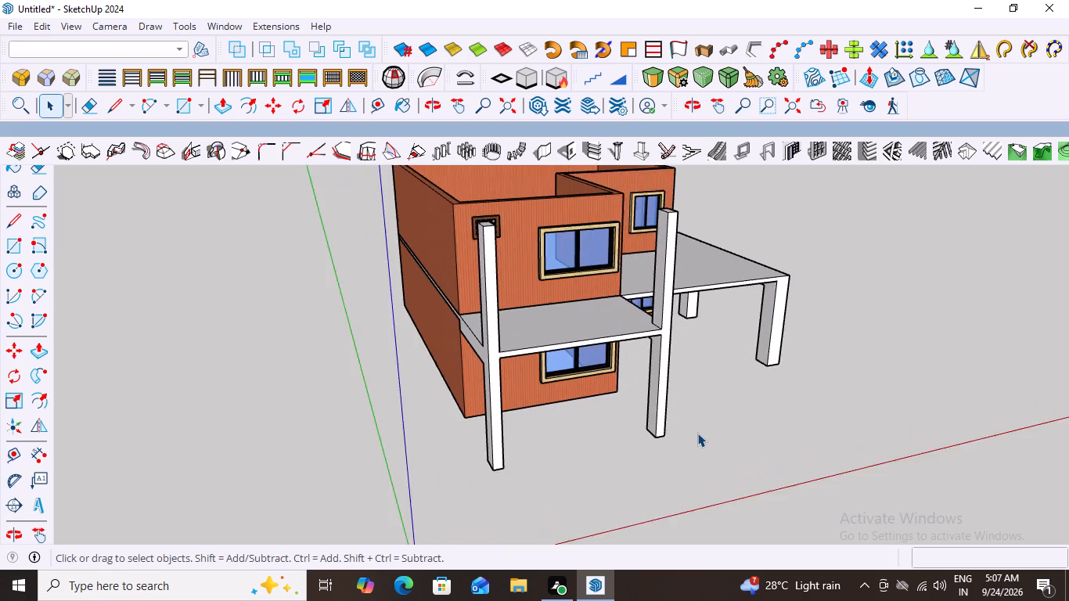
{"action": "scroll", "coordinate": [697, 433], "scroll_direction": "up", "scroll_amount": 1}
{"action": "scroll", "coordinate": [681, 388], "scroll_direction": "down", "scroll_amount": 9}
Inside the slab-and-columns group, copy the second front column's bottom face with its edges about 18' 9" along the red axis.
{"action": "middle_click_drag", "start_coordinate": [696, 348], "coordinate": [689, 328]}
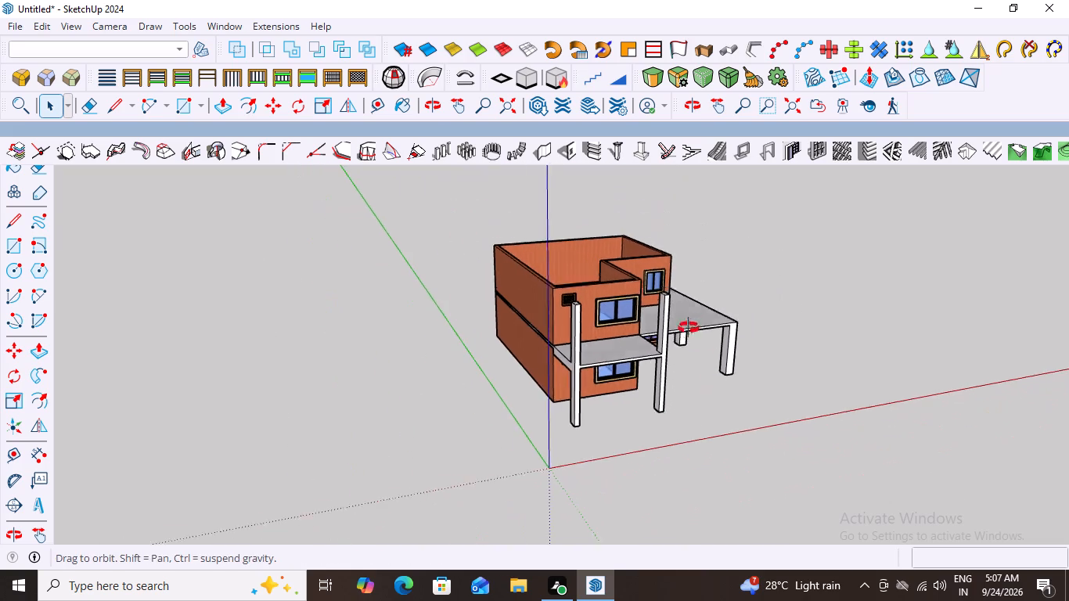
{"action": "middle_click_drag", "start_coordinate": [689, 328], "coordinate": [638, 203]}
{"action": "scroll", "coordinate": [674, 297], "scroll_direction": "up", "scroll_amount": 1}
{"action": "middle_click_drag", "start_coordinate": [678, 290], "coordinate": [647, 207]}
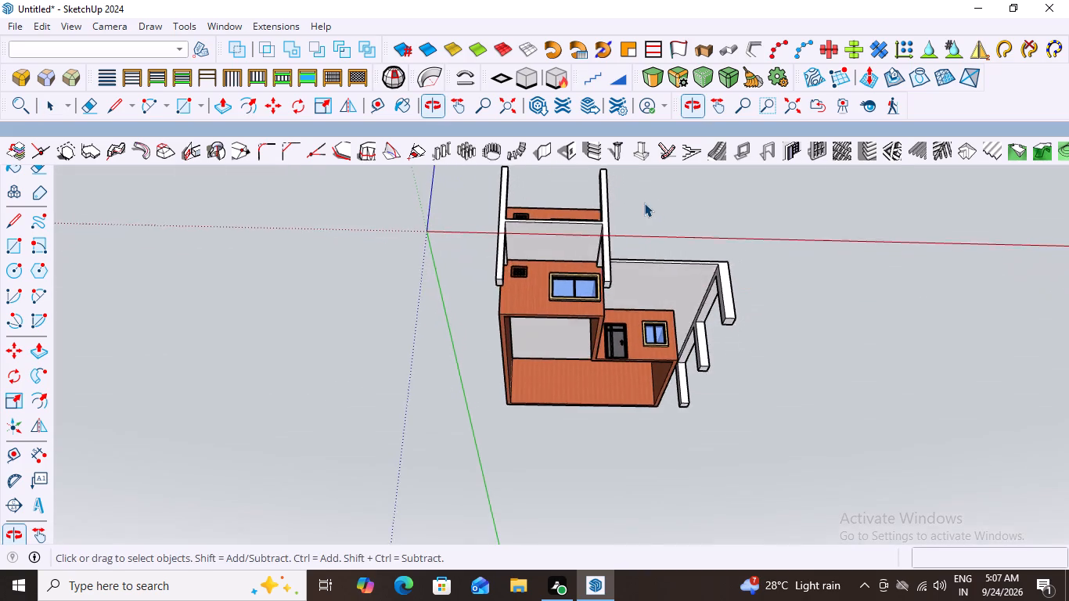
{"action": "scroll", "coordinate": [608, 274], "scroll_direction": "up", "scroll_amount": 5}
{"action": "middle_click_drag", "start_coordinate": [637, 253], "coordinate": [624, 233]}
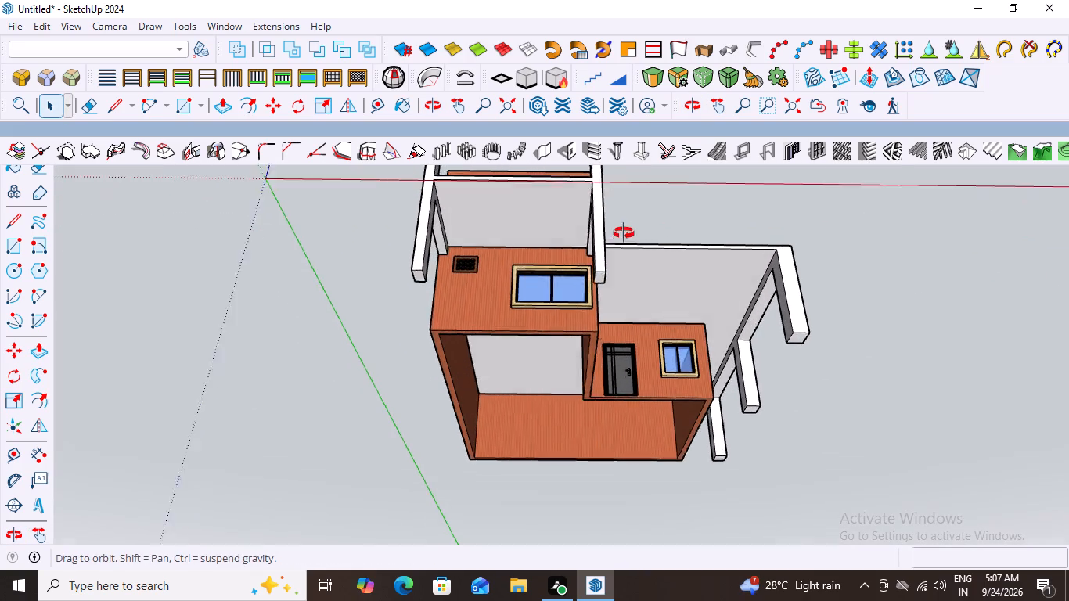
{"action": "middle_click_drag", "start_coordinate": [624, 233], "coordinate": [614, 207]}
{"action": "scroll", "coordinate": [573, 229], "scroll_direction": "up", "scroll_amount": 3}
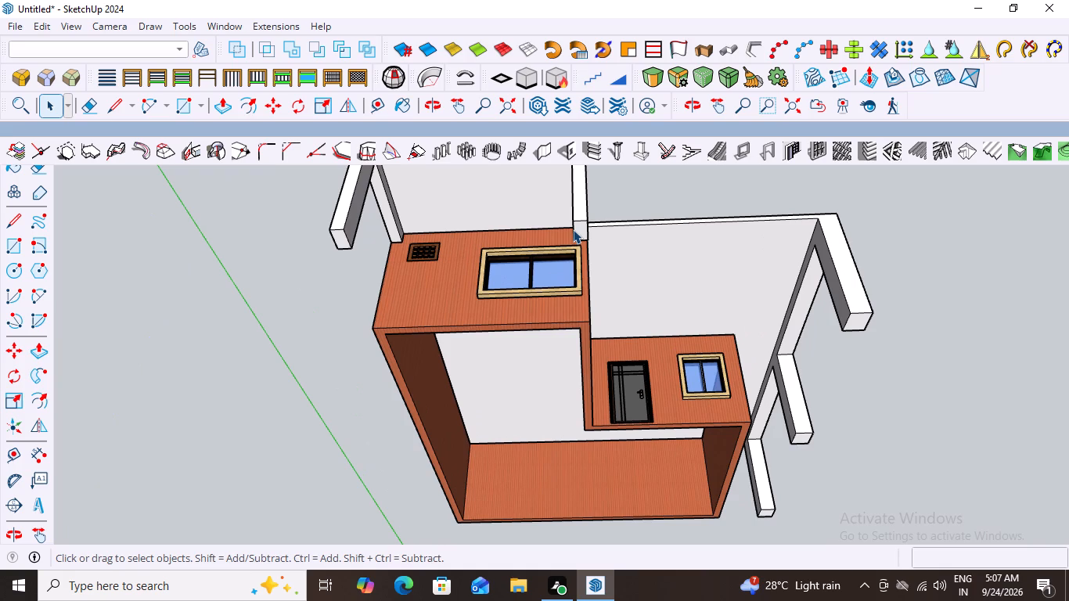
{"action": "left_click", "coordinate": [584, 229]}
{"action": "double_click", "coordinate": [584, 229]}
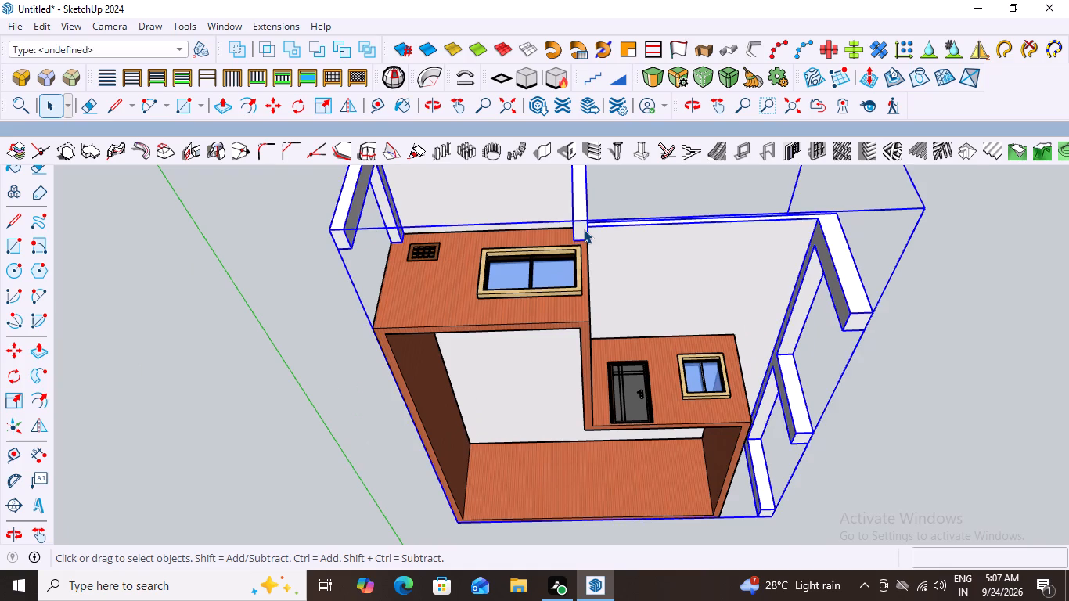
{"action": "left_click", "coordinate": [576, 225]}
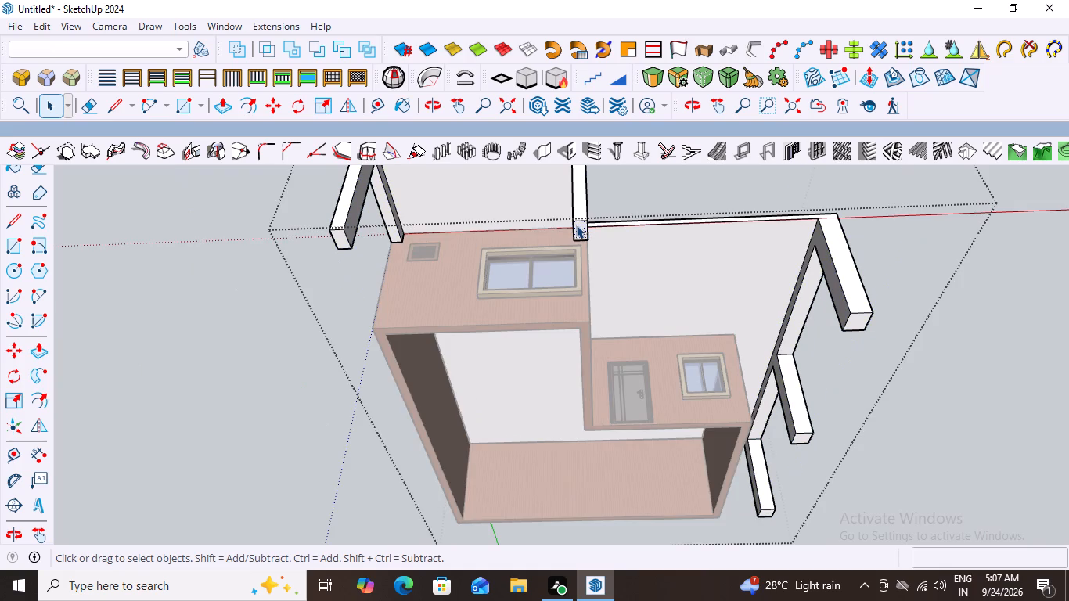
{"action": "left_click", "coordinate": [579, 227]}
{"action": "left_click", "coordinate": [579, 227]}
{"action": "scroll", "coordinate": [579, 227], "scroll_direction": "up", "scroll_amount": 7}
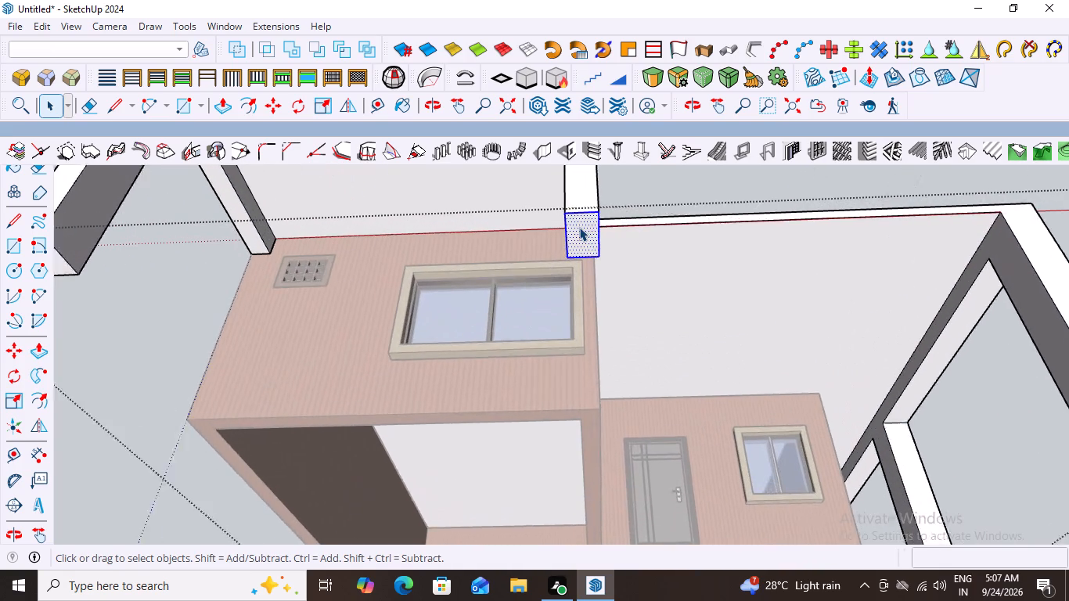
{"action": "scroll", "coordinate": [579, 227], "scroll_direction": "up", "scroll_amount": 4}
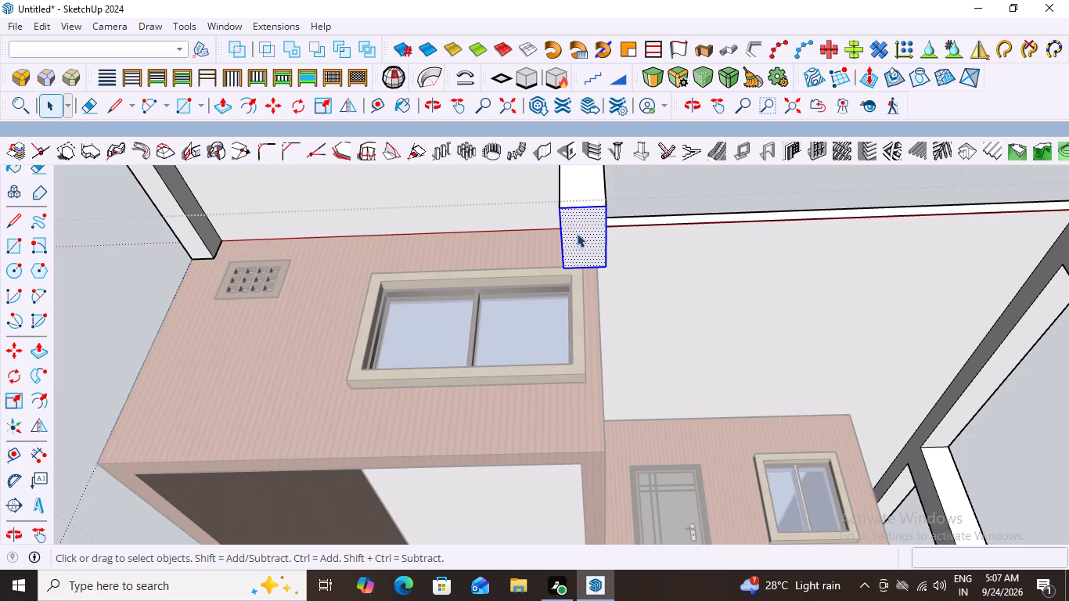
{"action": "key", "text": "m"}
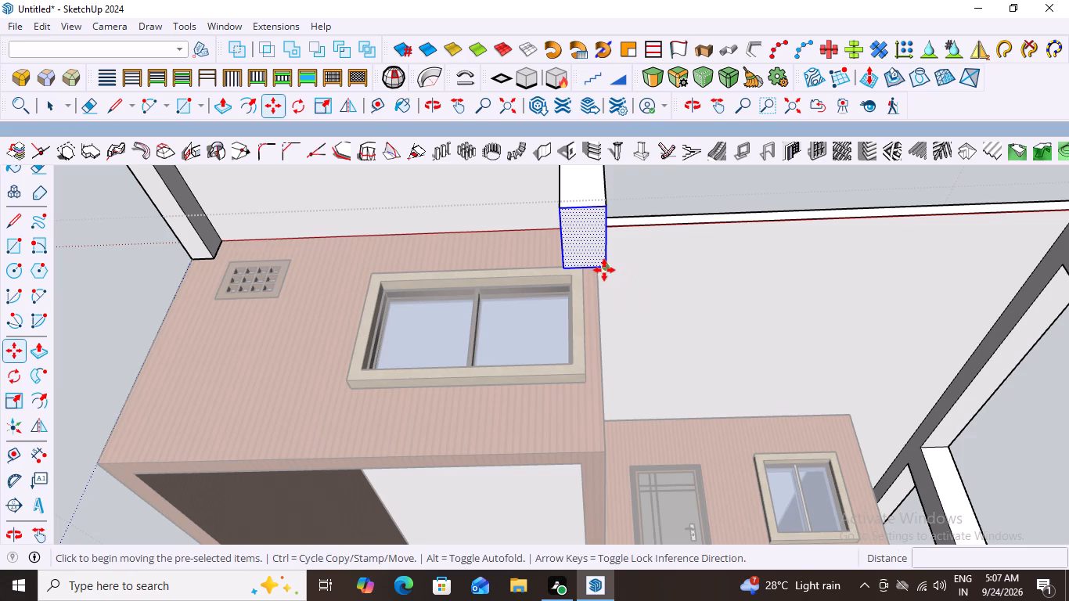
{"action": "left_click", "coordinate": [607, 268]}
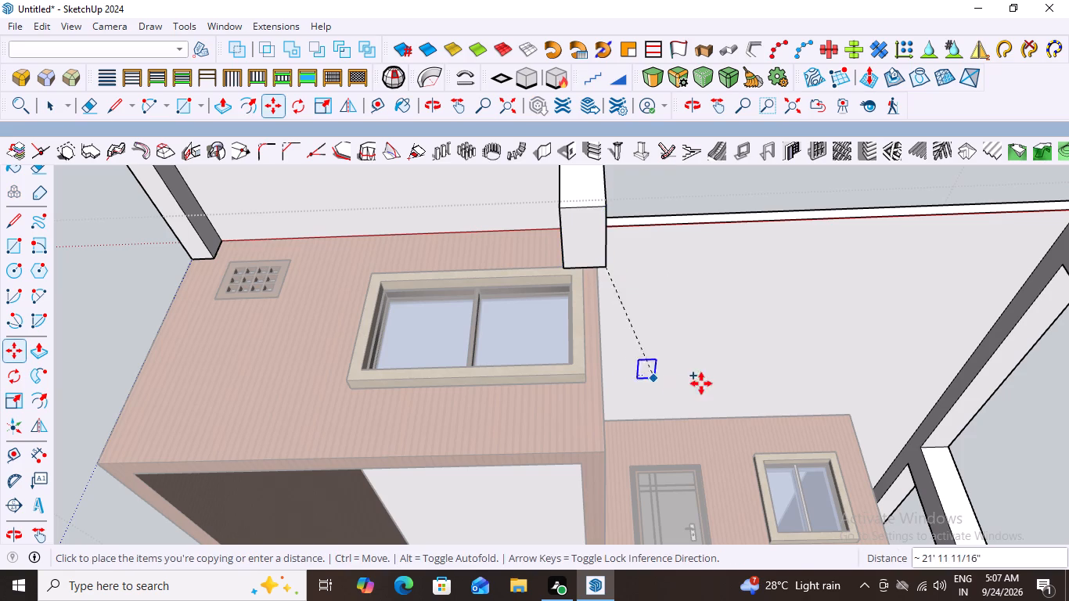
{"action": "scroll", "coordinate": [649, 360], "scroll_direction": "down", "scroll_amount": 13}
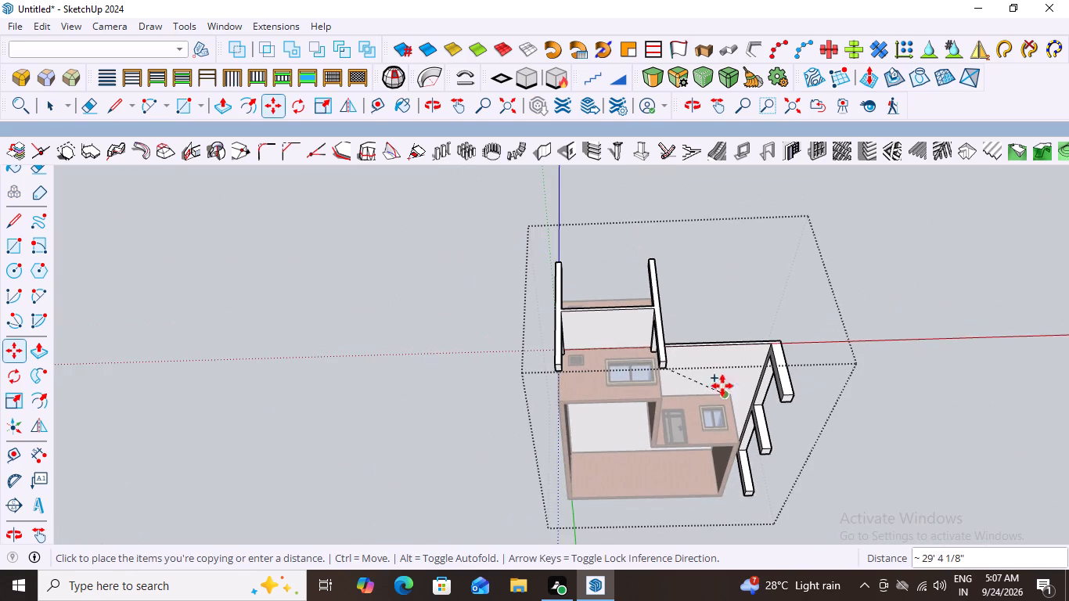
{"action": "middle_click_drag", "start_coordinate": [718, 364], "coordinate": [722, 595]}
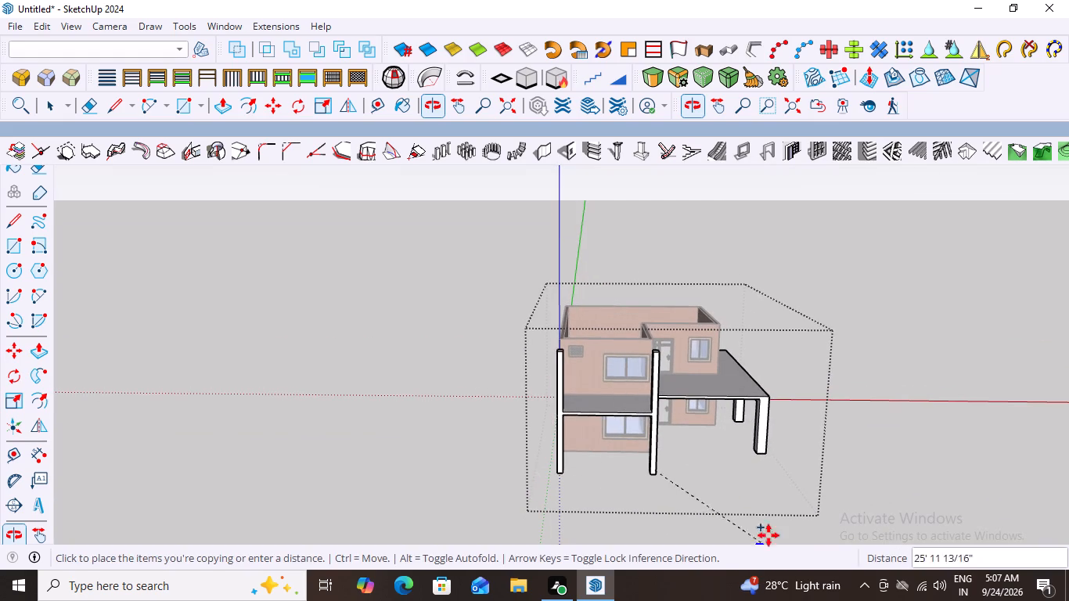
{"action": "scroll", "coordinate": [770, 480], "scroll_direction": "up", "scroll_amount": 11}
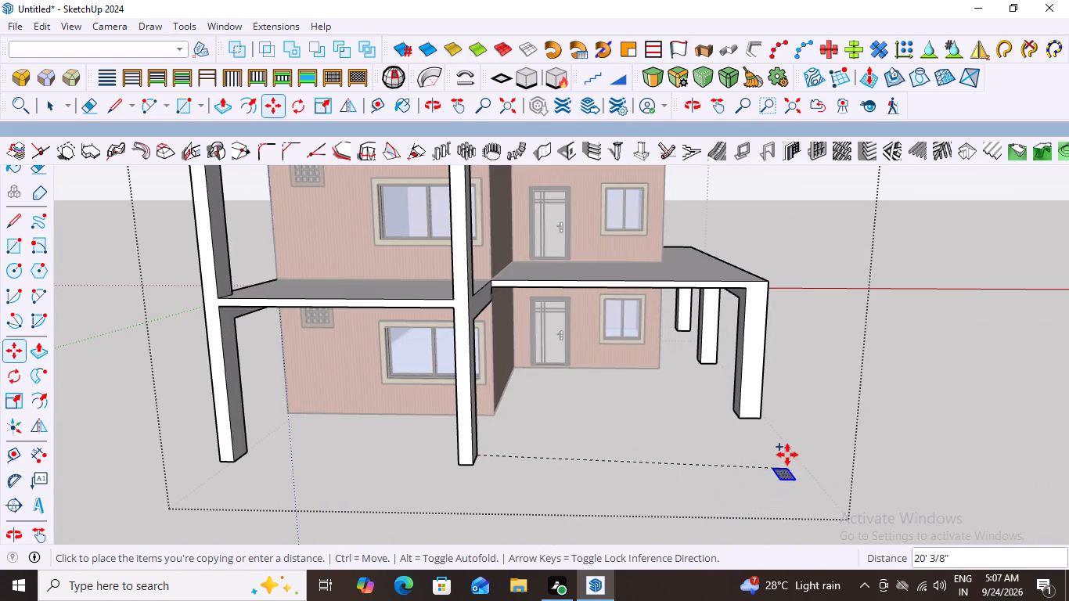
{"action": "scroll", "coordinate": [764, 452], "scroll_direction": "up", "scroll_amount": 7}
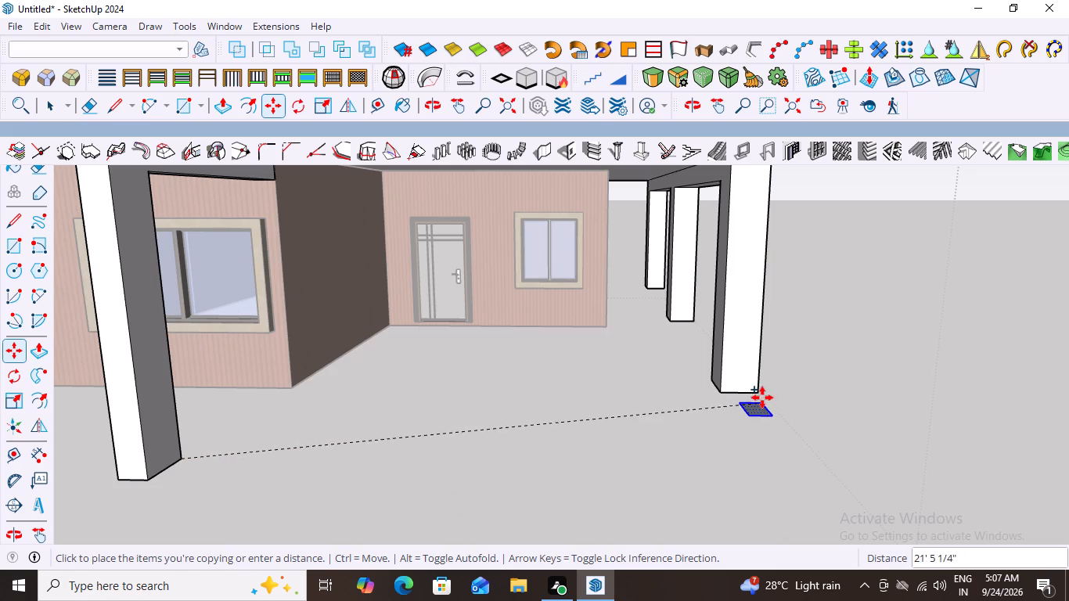
{"action": "left_click", "coordinate": [771, 464]}
Move the copied column face about 1' 8" to line up with the base corner of the side overhang's front column.
{"action": "scroll", "coordinate": [848, 448], "scroll_direction": "down", "scroll_amount": 6}
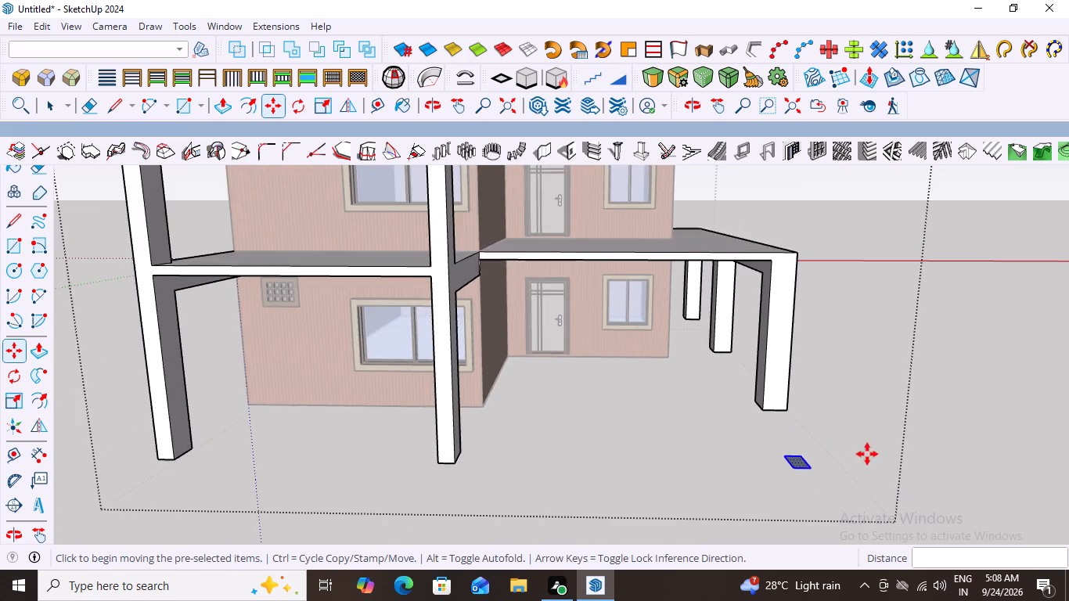
{"action": "middle_click_drag", "start_coordinate": [859, 456], "coordinate": [639, 466]}
{"action": "scroll", "coordinate": [482, 462], "scroll_direction": "up", "scroll_amount": 3}
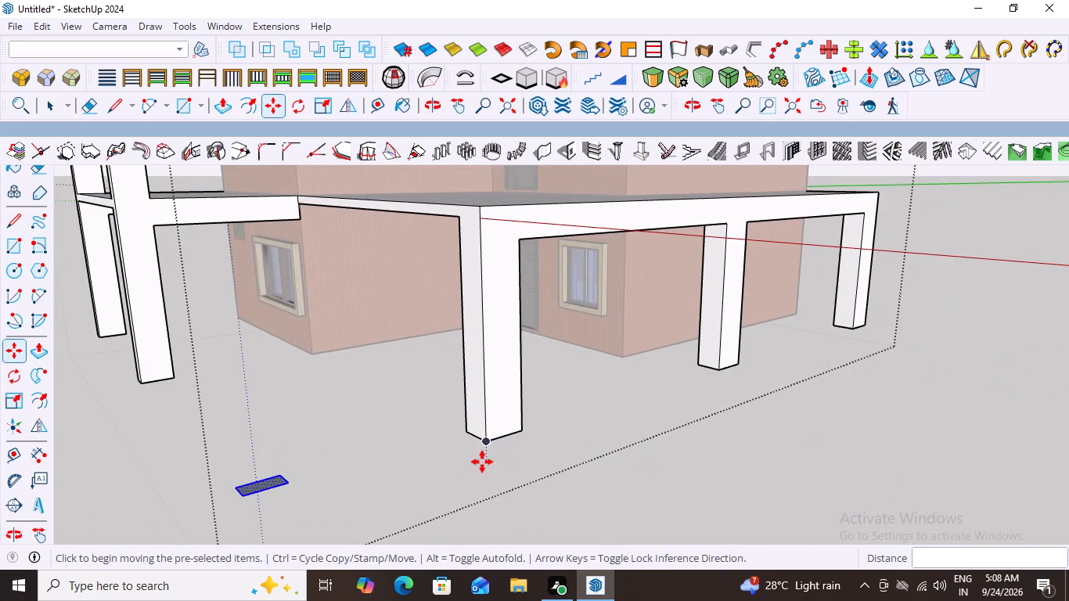
{"action": "left_click", "coordinate": [289, 485]}
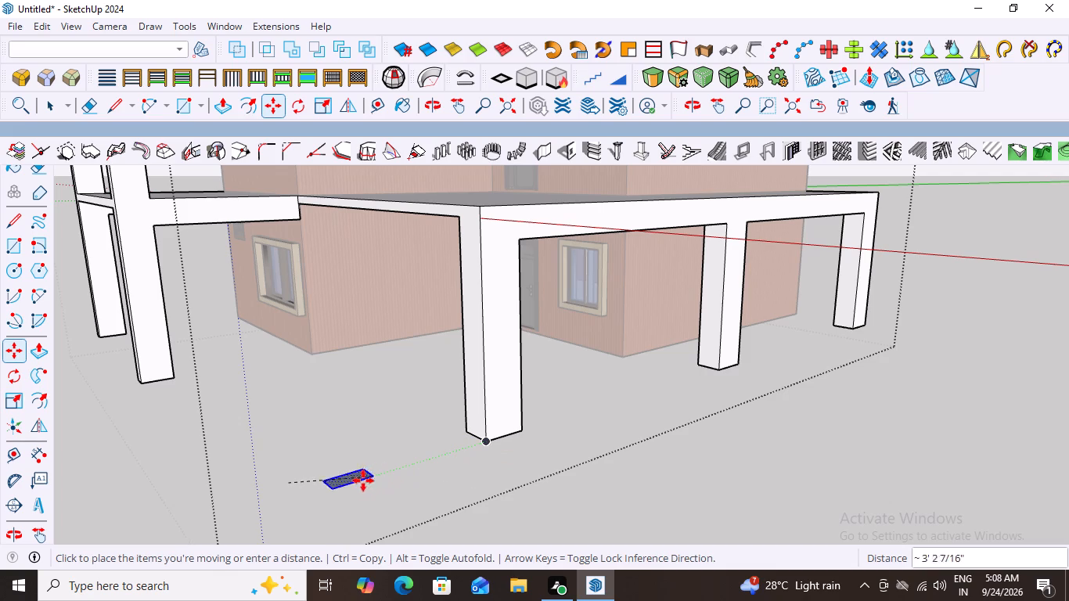
{"action": "left_click", "coordinate": [304, 491]}
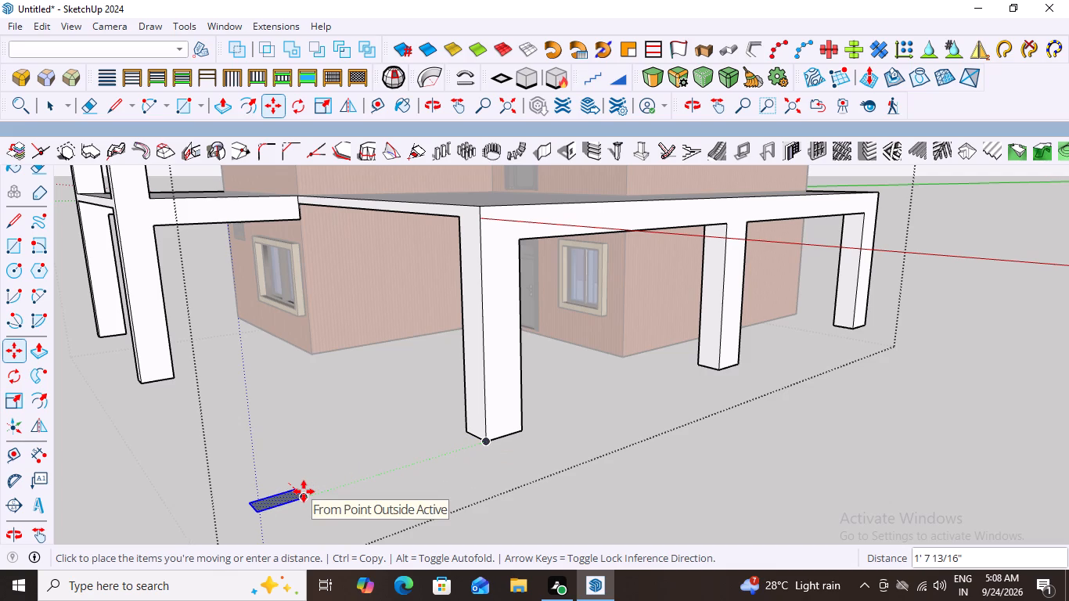
{"action": "scroll", "coordinate": [506, 448], "scroll_direction": "down", "scroll_amount": 5}
{"action": "key", "text": "space"}
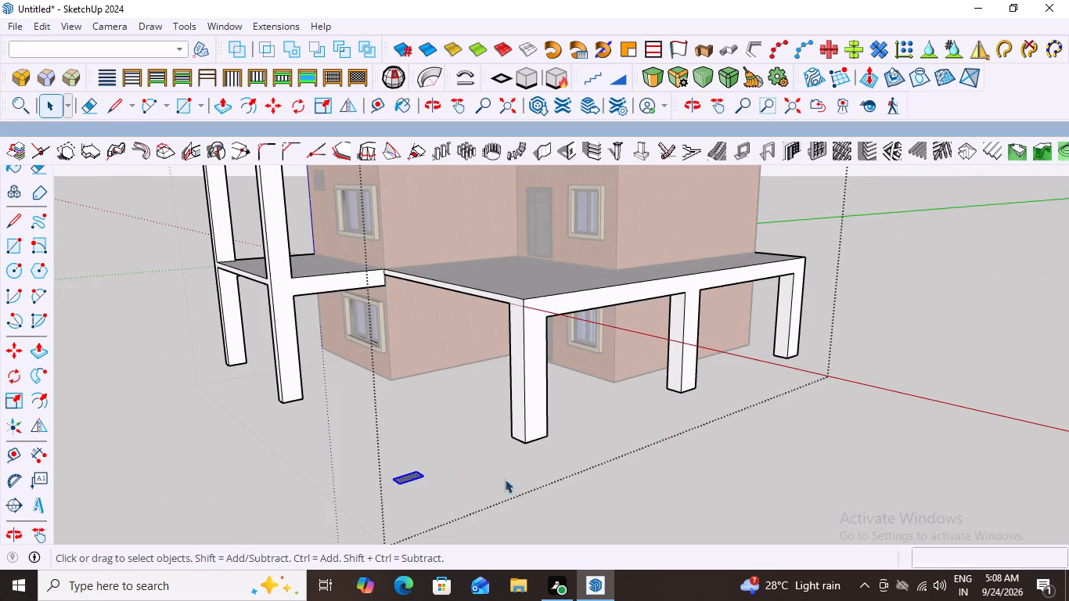
Examine the moved column face's position against the front columns and the side overhang's front column.
{"action": "scroll", "coordinate": [481, 469], "scroll_direction": "down", "scroll_amount": 4}
{"action": "middle_click_drag", "start_coordinate": [478, 486], "coordinate": [712, 513]}
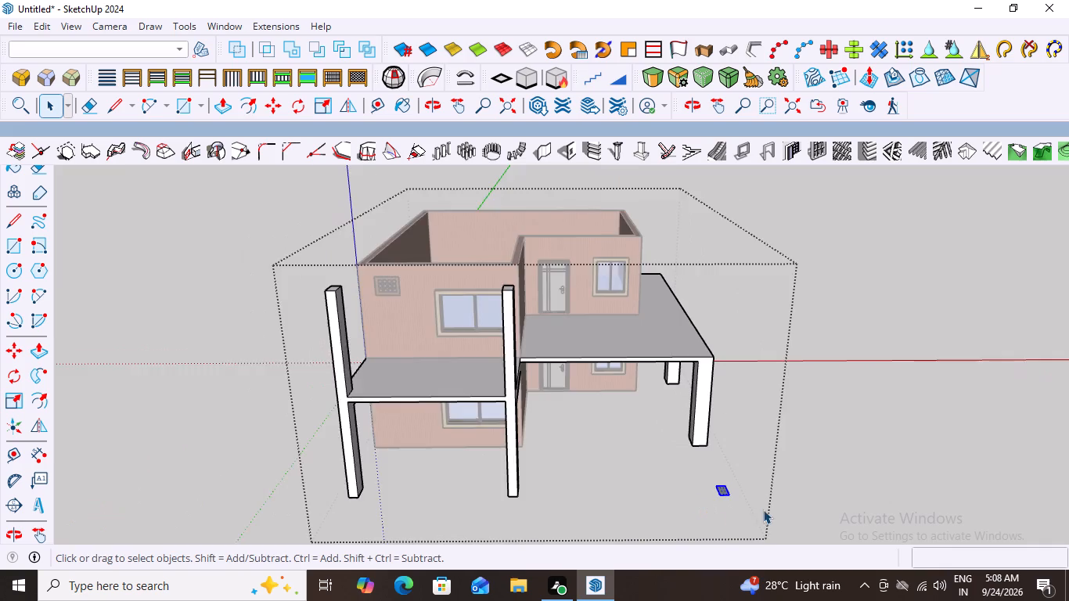
{"action": "scroll", "coordinate": [751, 512], "scroll_direction": "up", "scroll_amount": 6}
{"action": "middle_click_drag", "start_coordinate": [682, 484], "coordinate": [727, 477]}
{"action": "scroll", "coordinate": [782, 462], "scroll_direction": "up", "scroll_amount": 4}
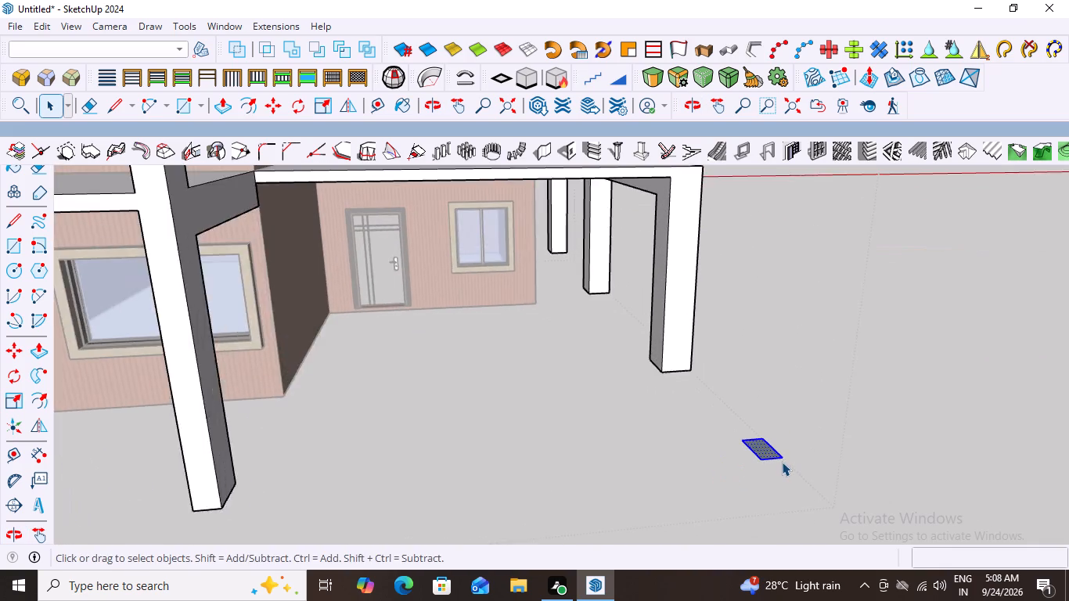
Push/Pull the copied column face upward about 28' 1" to form a tall column beyond the side overhang.
{"action": "scroll", "coordinate": [782, 462], "scroll_direction": "up", "scroll_amount": 3}
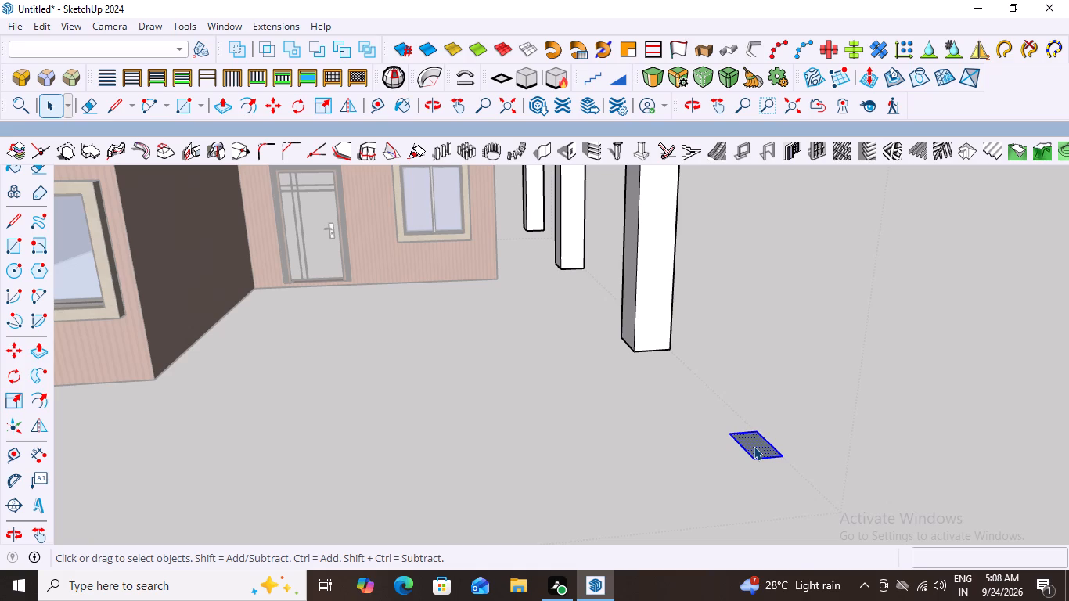
{"action": "scroll", "coordinate": [685, 346], "scroll_direction": "down", "scroll_amount": 1}
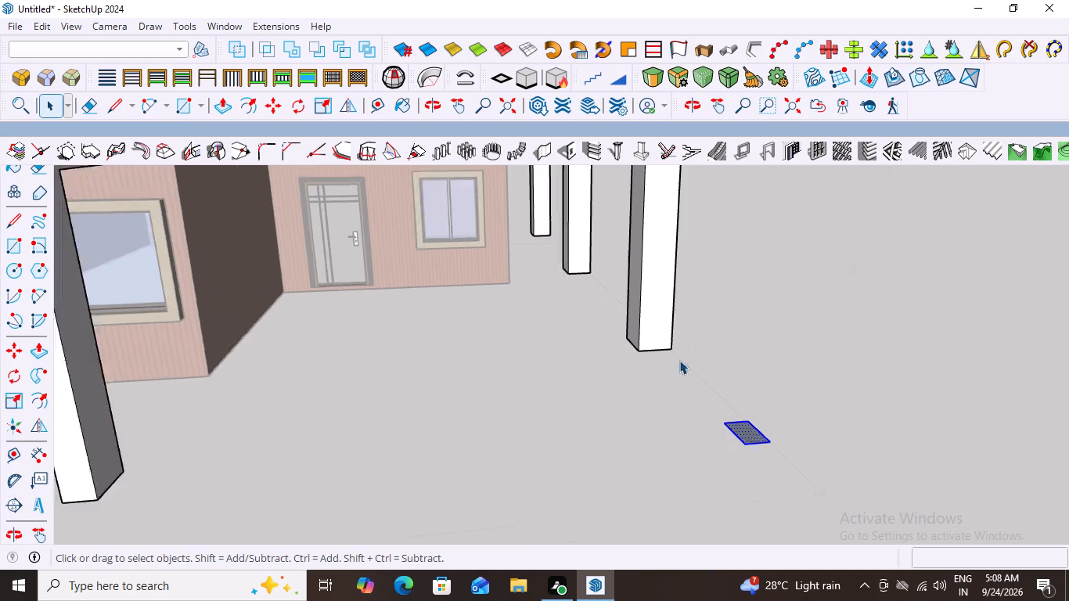
{"action": "scroll", "coordinate": [679, 360], "scroll_direction": "down", "scroll_amount": 9}
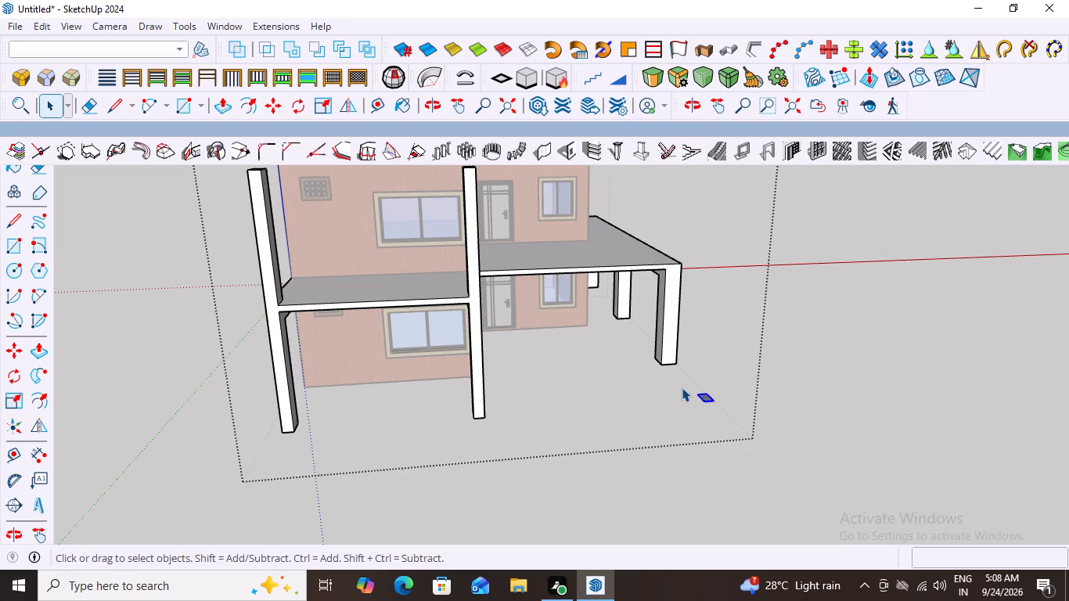
{"action": "scroll", "coordinate": [730, 398], "scroll_direction": "up", "scroll_amount": 9}
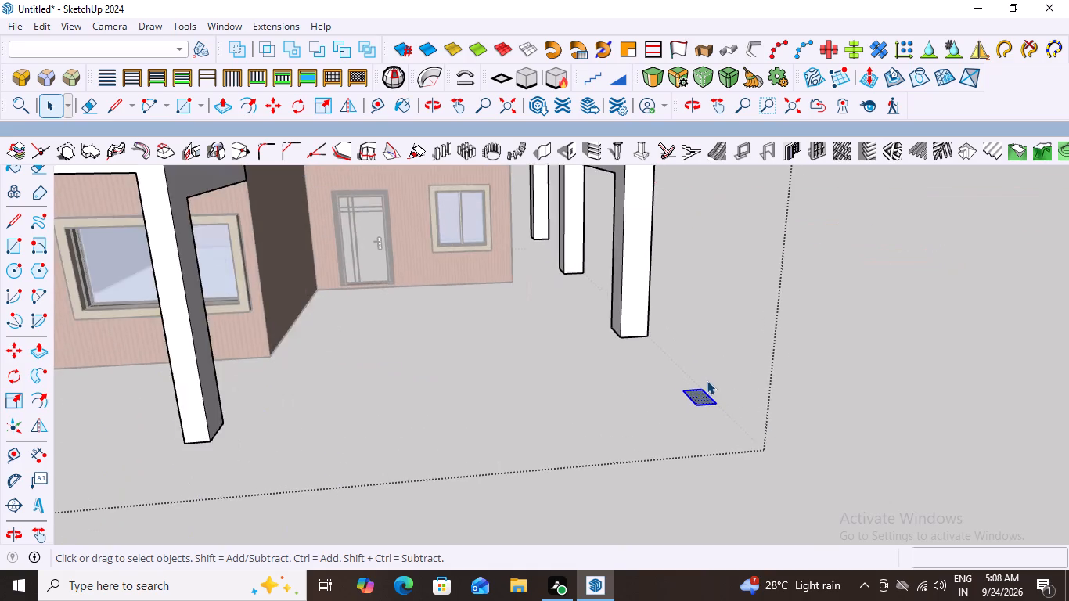
{"action": "scroll", "coordinate": [707, 380], "scroll_direction": "up", "scroll_amount": 6}
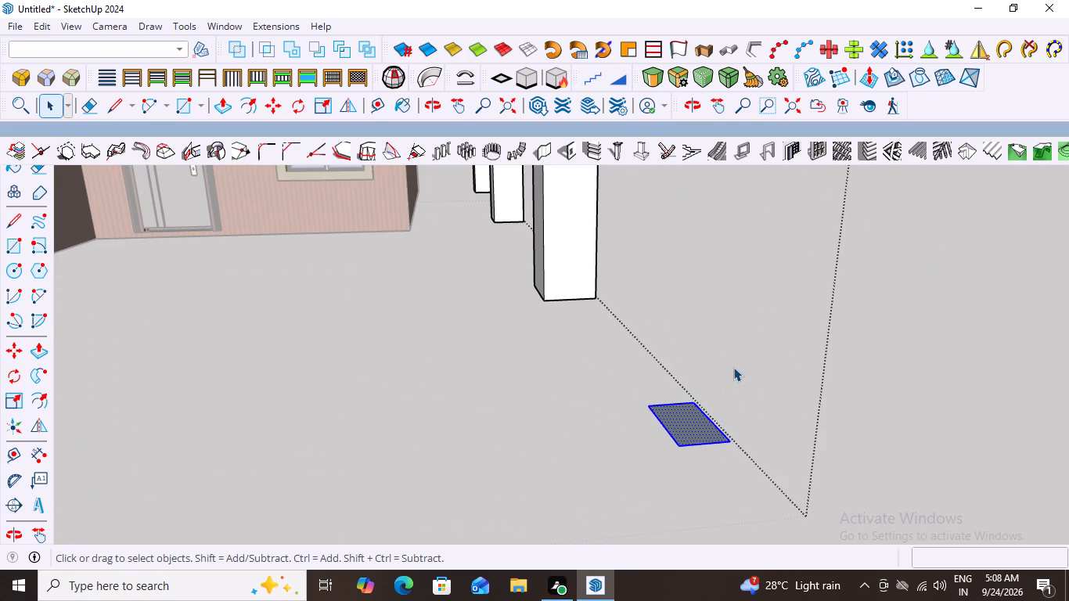
{"action": "key", "text": "p"}
{"action": "left_click", "coordinate": [685, 413]}
{"action": "scroll", "coordinate": [703, 285], "scroll_direction": "down", "scroll_amount": 12}
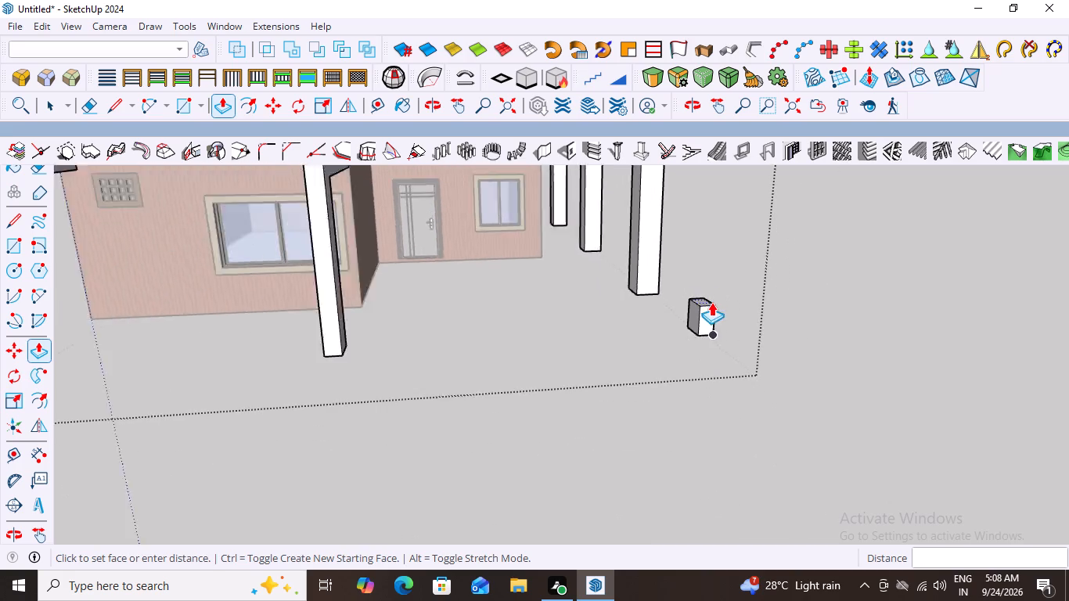
{"action": "scroll", "coordinate": [711, 302], "scroll_direction": "down", "scroll_amount": 16}
{"action": "scroll", "coordinate": [716, 207], "scroll_direction": "up", "scroll_amount": 2}
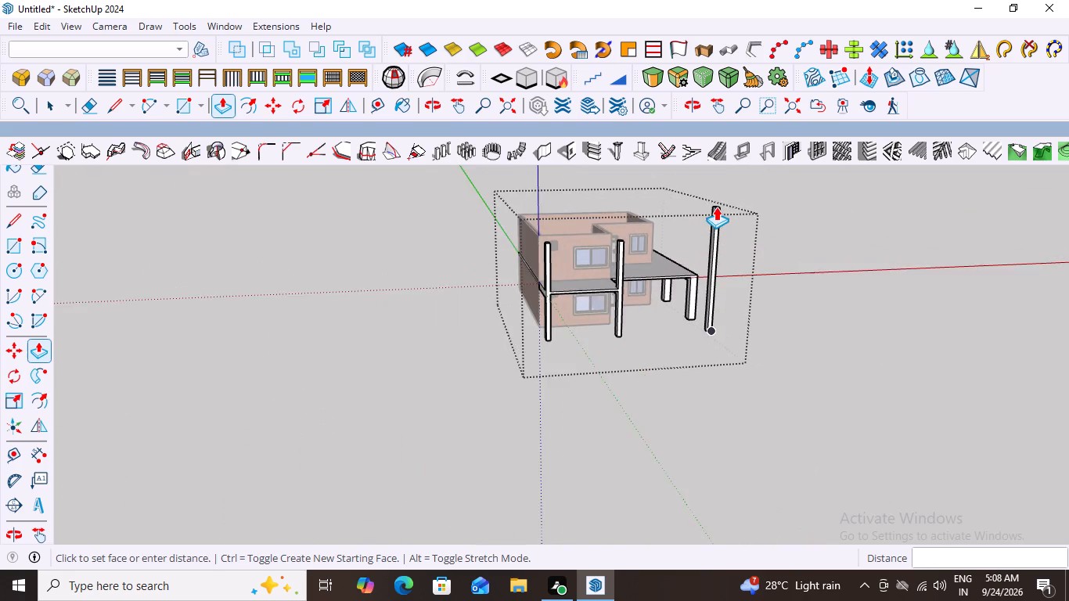
{"action": "scroll", "coordinate": [716, 207], "scroll_direction": "up", "scroll_amount": 14}
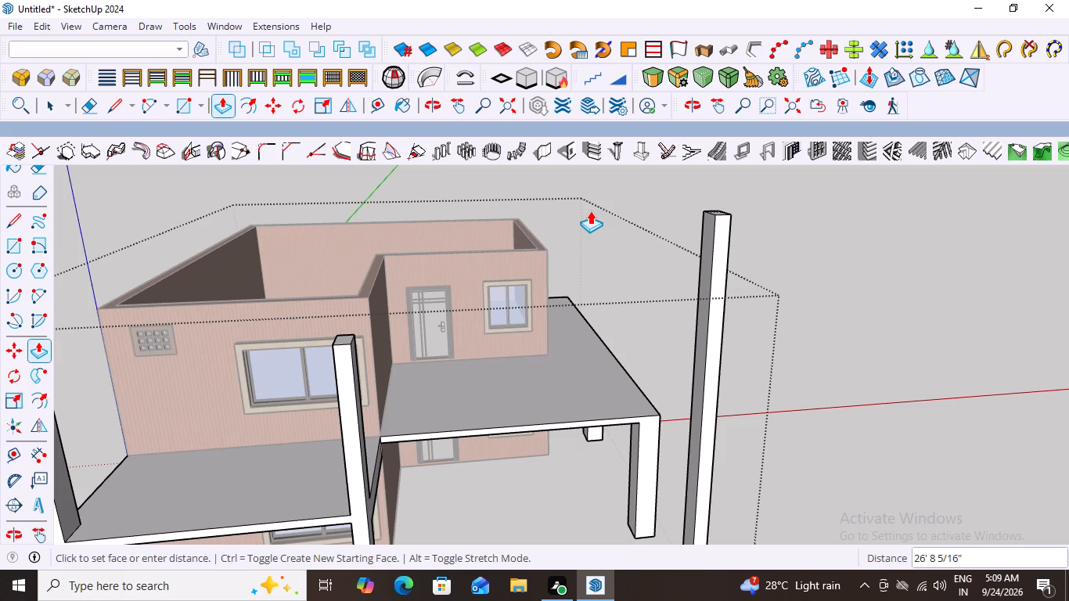
{"action": "left_click", "coordinate": [585, 185]}
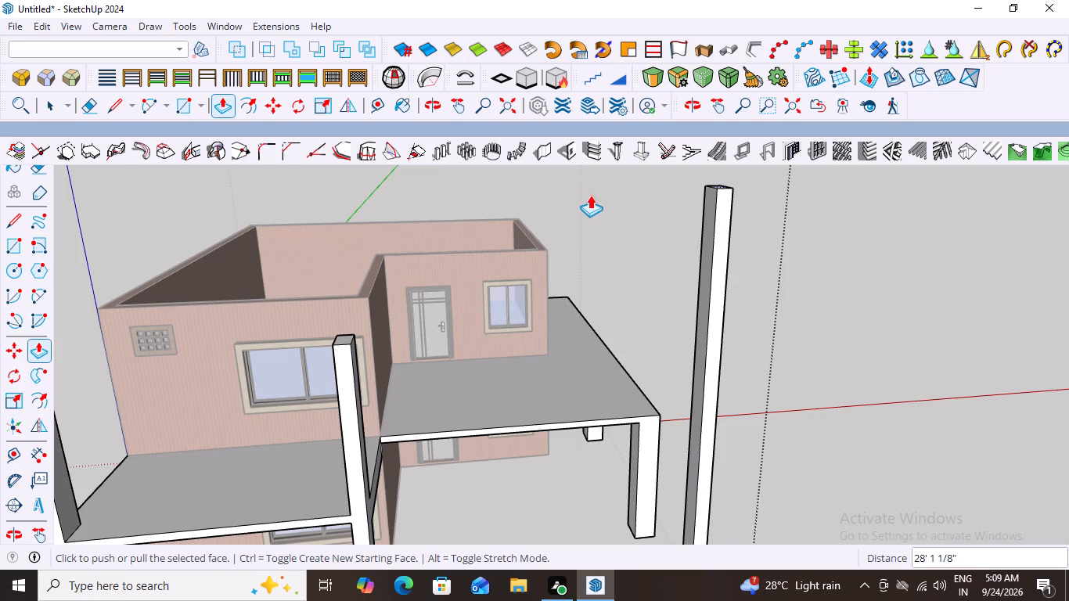
Pull the tall column's house-side face along the red axis about 8 7/16", referencing the base corner of the side overhang's front column.
{"action": "scroll", "coordinate": [707, 310], "scroll_direction": "down", "scroll_amount": 7}
{"action": "middle_click_drag", "start_coordinate": [861, 329], "coordinate": [817, 288]}
{"action": "scroll", "coordinate": [645, 354], "scroll_direction": "up", "scroll_amount": 6}
{"action": "scroll", "coordinate": [791, 383], "scroll_direction": "down", "scroll_amount": 5}
{"action": "middle_click_drag", "start_coordinate": [755, 396], "coordinate": [836, 420]}
{"action": "scroll", "coordinate": [758, 426], "scroll_direction": "up", "scroll_amount": 3}
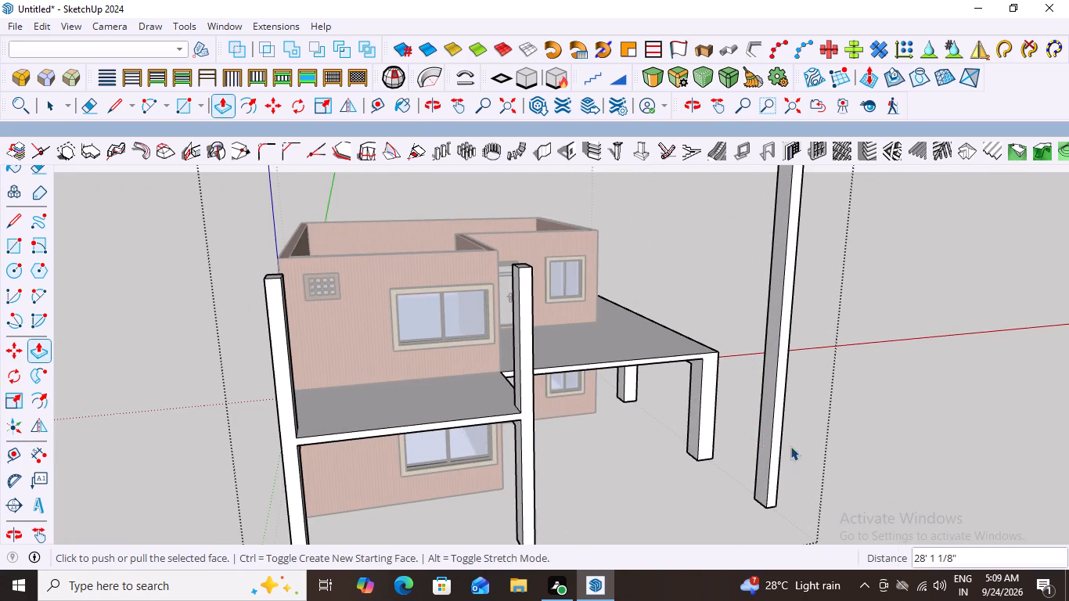
{"action": "key", "text": "space"}
{"action": "left_click", "coordinate": [762, 436]}
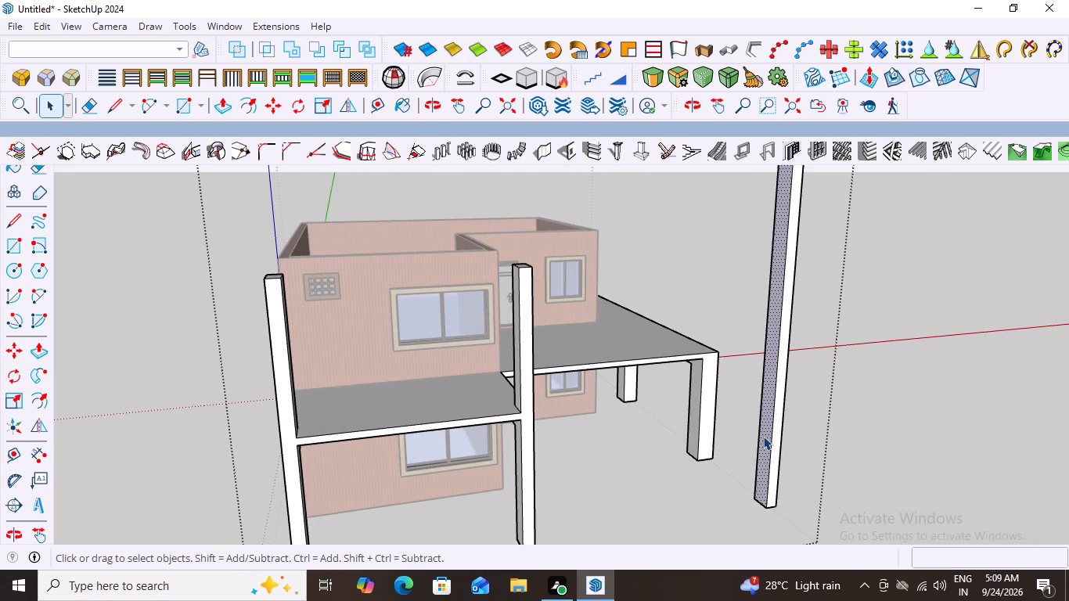
{"action": "key", "text": "p"}
{"action": "left_click", "coordinate": [770, 434]}
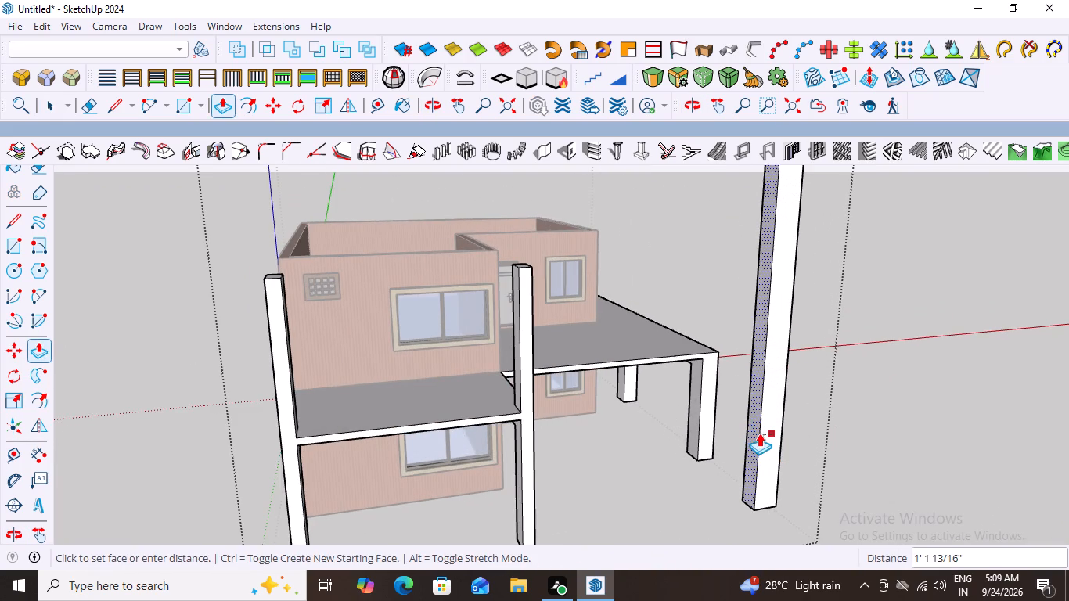
{"action": "scroll", "coordinate": [711, 451], "scroll_direction": "down", "scroll_amount": 3}
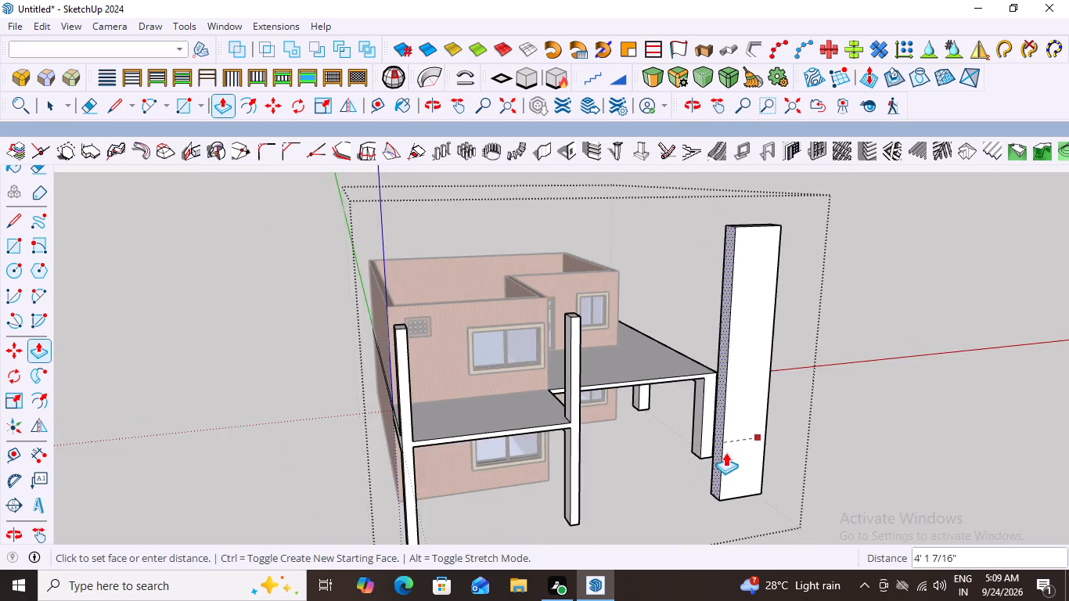
{"action": "scroll", "coordinate": [725, 452], "scroll_direction": "down", "scroll_amount": 3}
{"action": "middle_click_drag", "start_coordinate": [686, 455], "coordinate": [830, 476]}
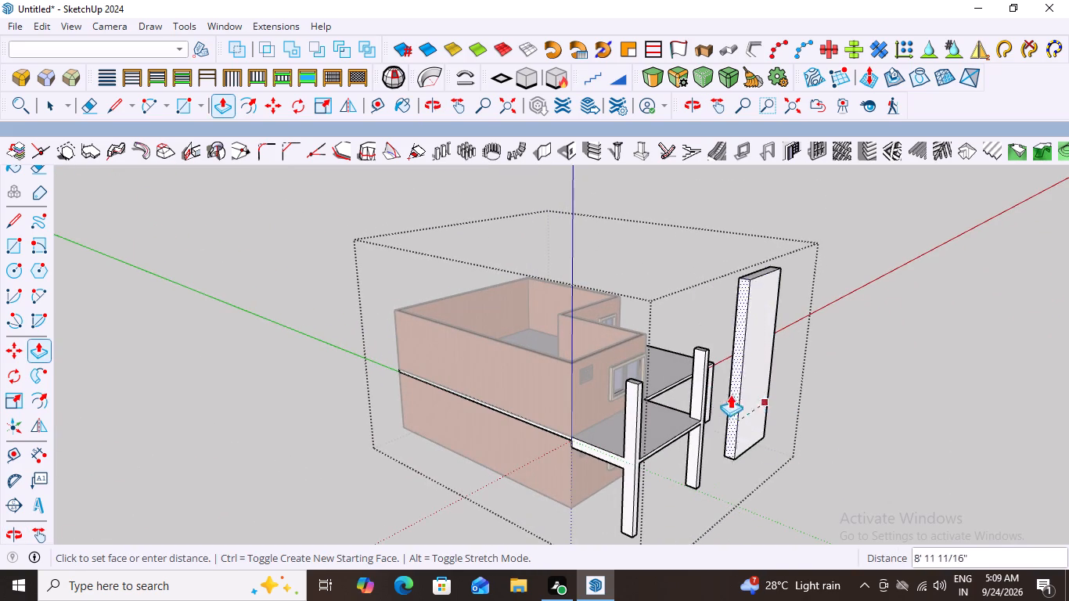
{"action": "middle_click_drag", "start_coordinate": [785, 398], "coordinate": [898, 429]}
{"action": "scroll", "coordinate": [778, 344], "scroll_direction": "up", "scroll_amount": 7}
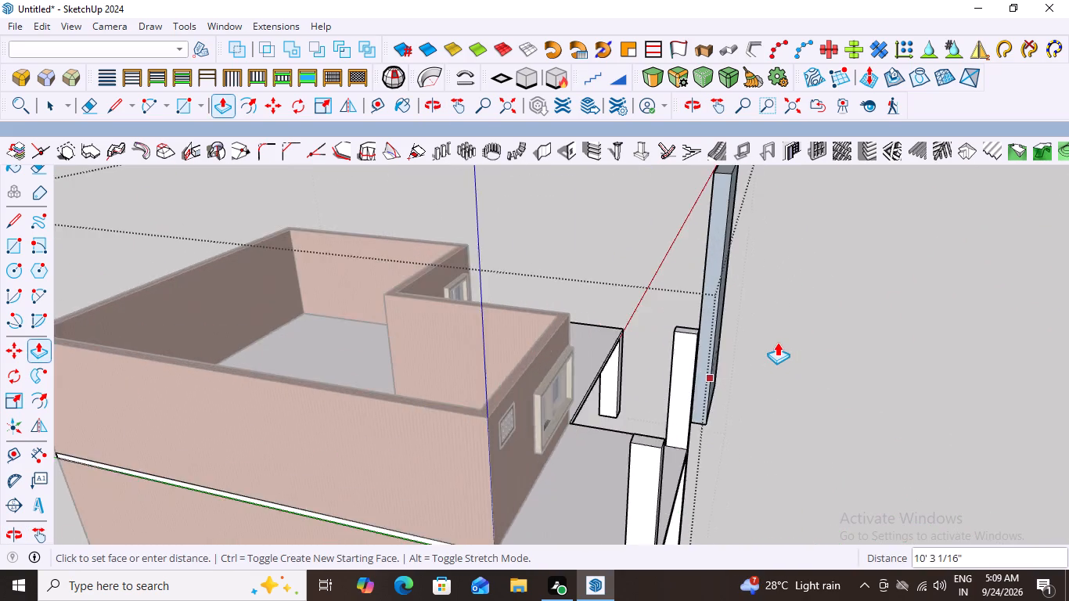
{"action": "scroll", "coordinate": [777, 342], "scroll_direction": "up", "scroll_amount": 10}
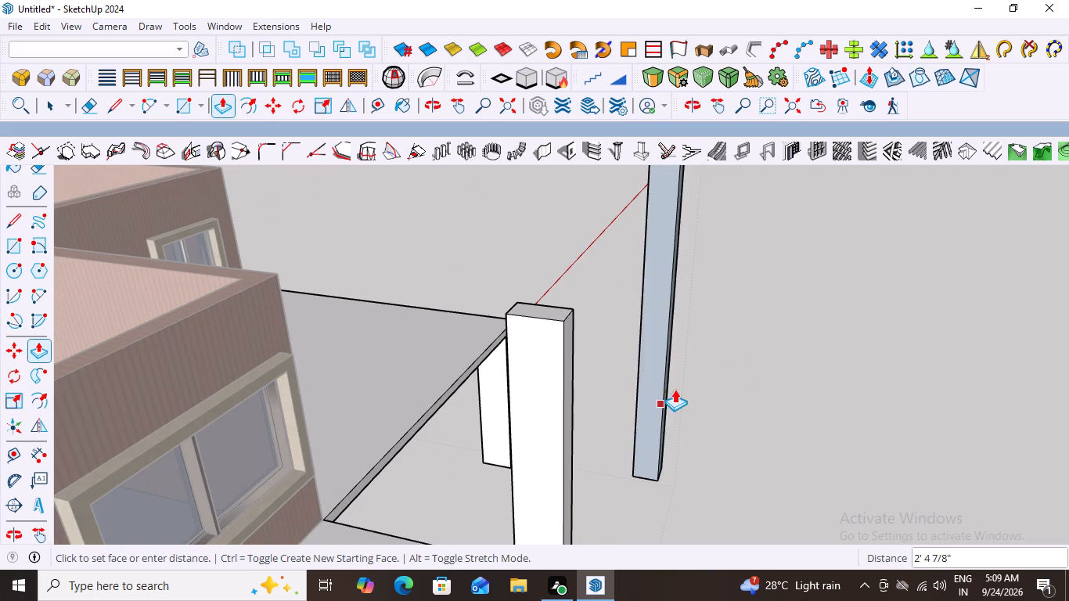
{"action": "scroll", "coordinate": [675, 389], "scroll_direction": "up", "scroll_amount": 9}
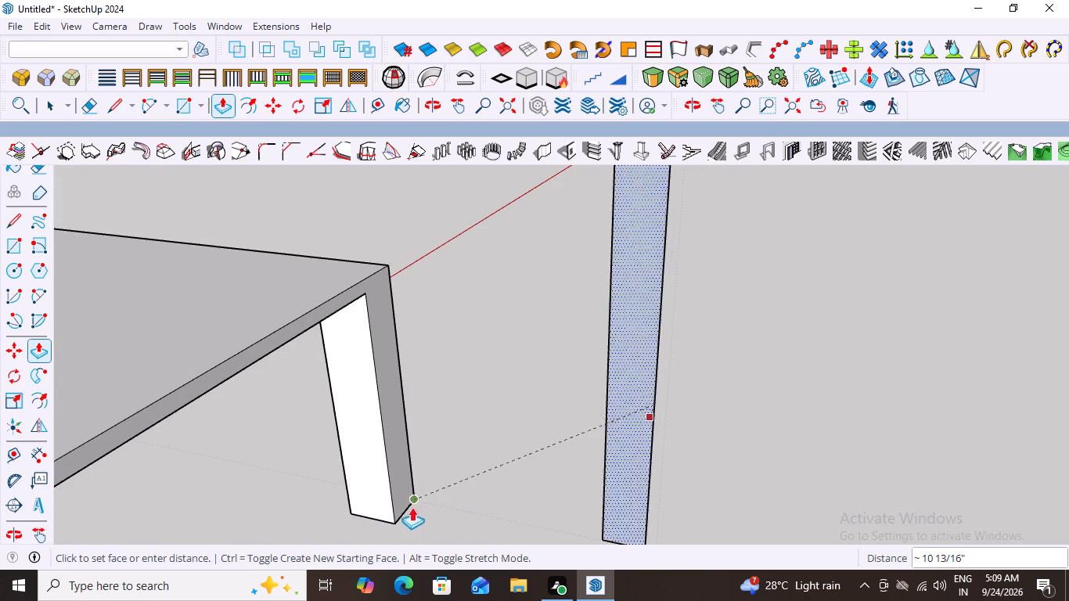
{"action": "left_click", "coordinate": [398, 516]}
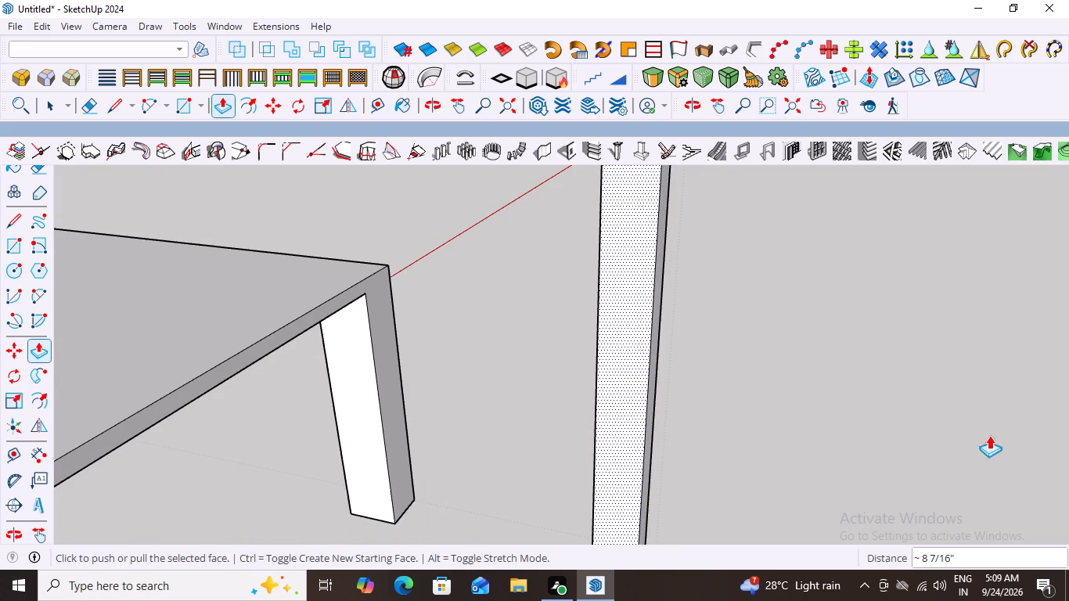
Examine the widened tall column's alignment with the side overhang's front column from above and from the front.
{"action": "scroll", "coordinate": [877, 430], "scroll_direction": "down", "scroll_amount": 5}
{"action": "middle_click_drag", "start_coordinate": [847, 424], "coordinate": [692, 440]}
{"action": "scroll", "coordinate": [696, 440], "scroll_direction": "down", "scroll_amount": 9}
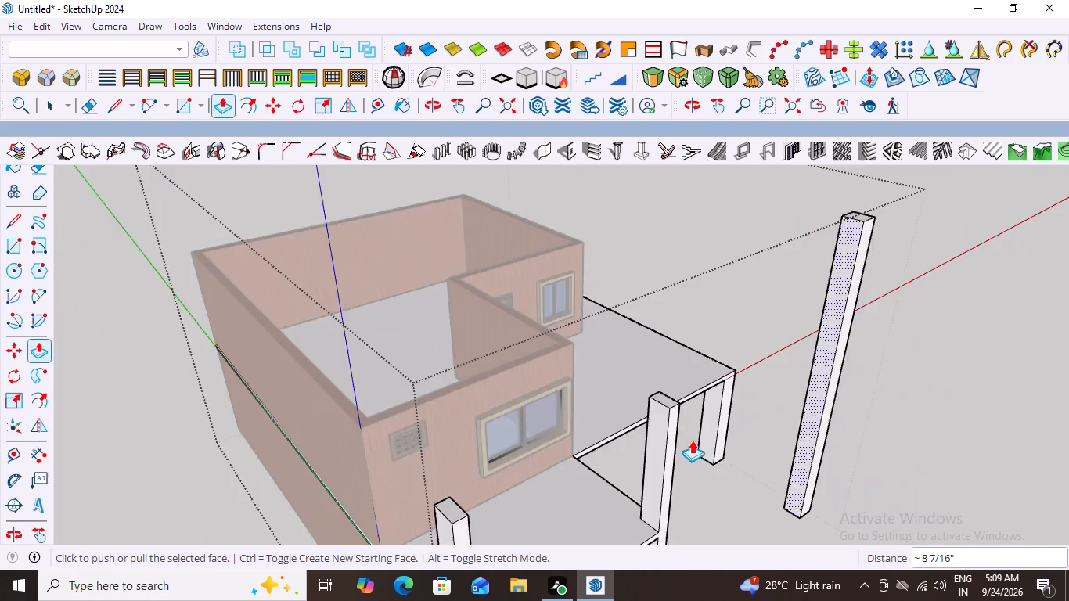
{"action": "scroll", "coordinate": [692, 440], "scroll_direction": "down", "scroll_amount": 4}
{"action": "middle_click_drag", "start_coordinate": [857, 427], "coordinate": [678, 341]}
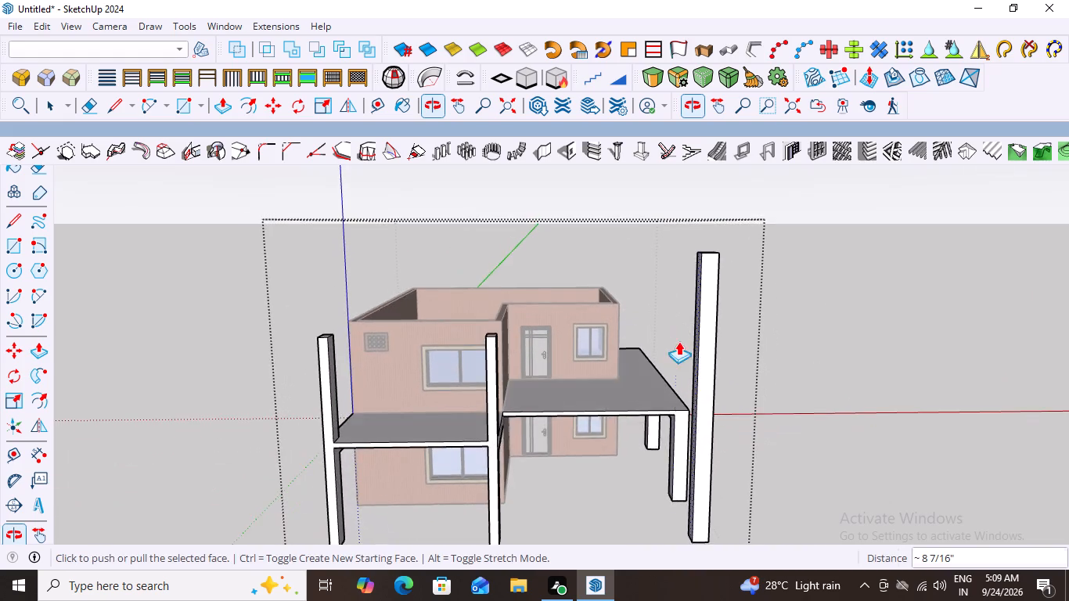
{"action": "scroll", "coordinate": [722, 426], "scroll_direction": "down", "scroll_amount": 6}
{"action": "scroll", "coordinate": [708, 474], "scroll_direction": "up", "scroll_amount": 16}
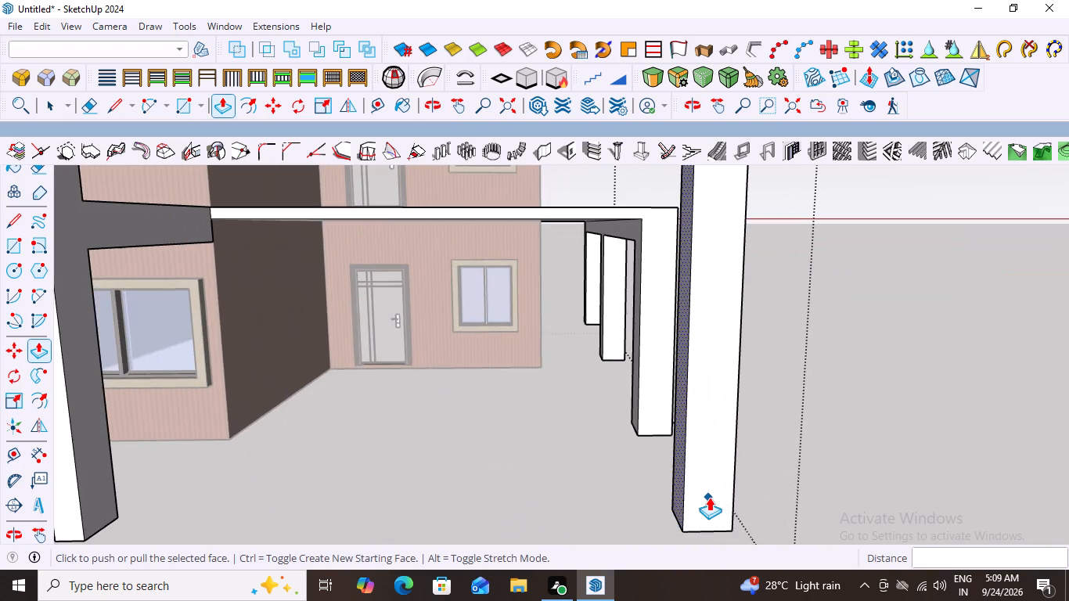
{"action": "middle_click", "coordinate": [772, 481]}
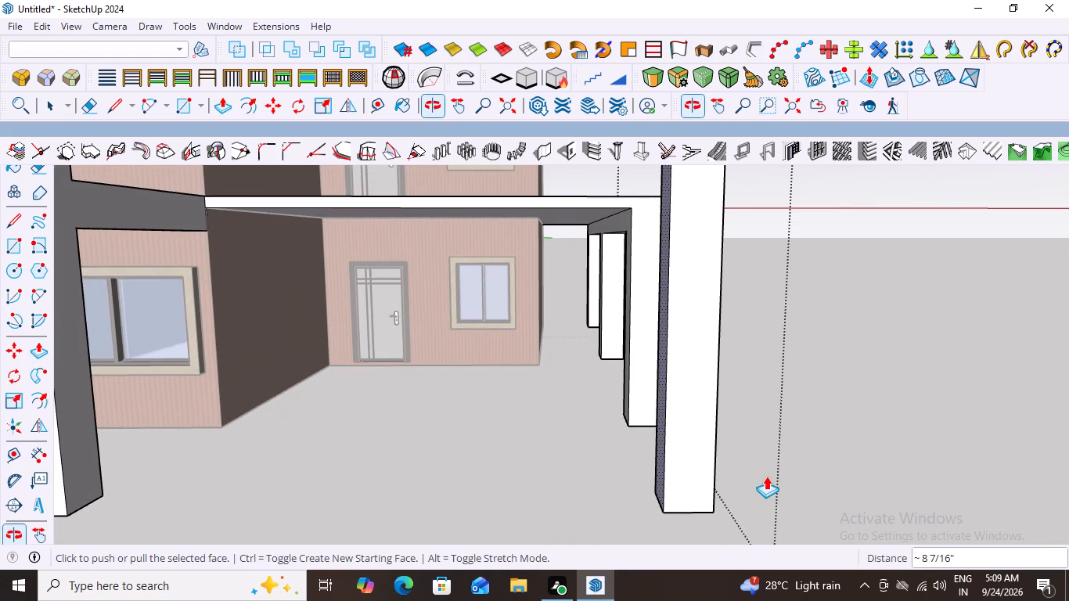
Push/Pull the tall column's rear face along the green axis about 6' 7 9/16" toward the side overhang's front column, then close the group.
{"action": "scroll", "coordinate": [766, 476], "scroll_direction": "down", "scroll_amount": 15}
{"action": "middle_click_drag", "start_coordinate": [844, 387], "coordinate": [585, 436]}
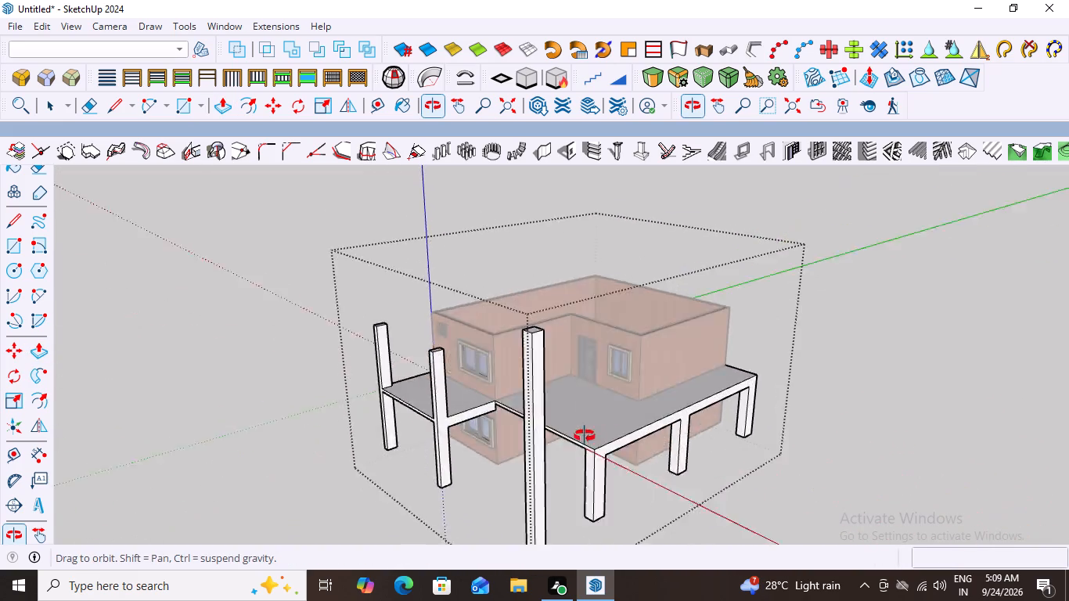
{"action": "middle_click_drag", "start_coordinate": [585, 436], "coordinate": [397, 405]}
{"action": "scroll", "coordinate": [347, 453], "scroll_direction": "up", "scroll_amount": 9}
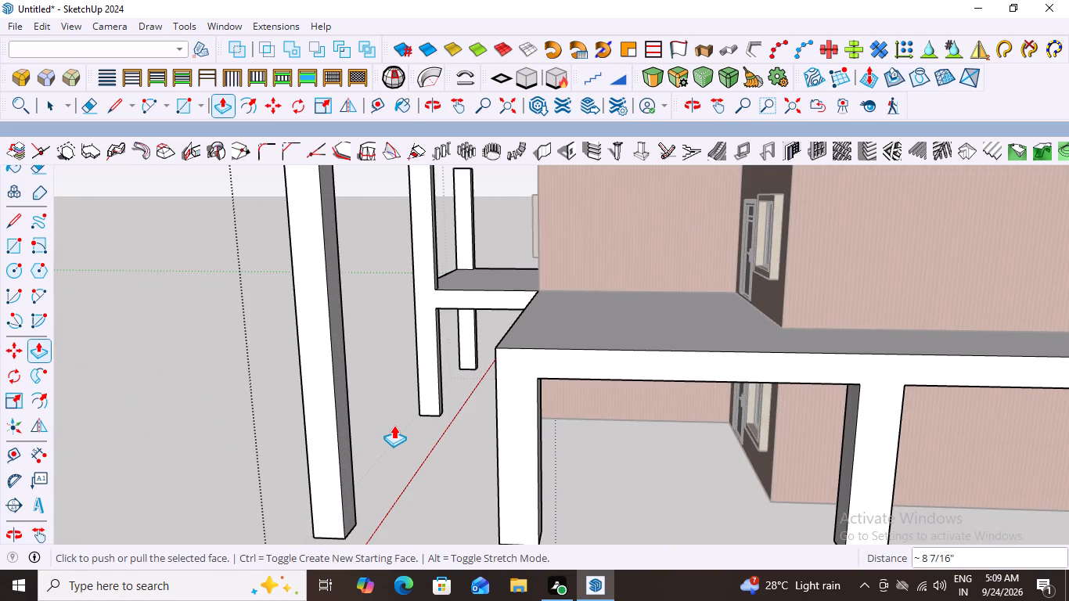
{"action": "key", "text": "space"}
{"action": "left_click", "coordinate": [339, 424]}
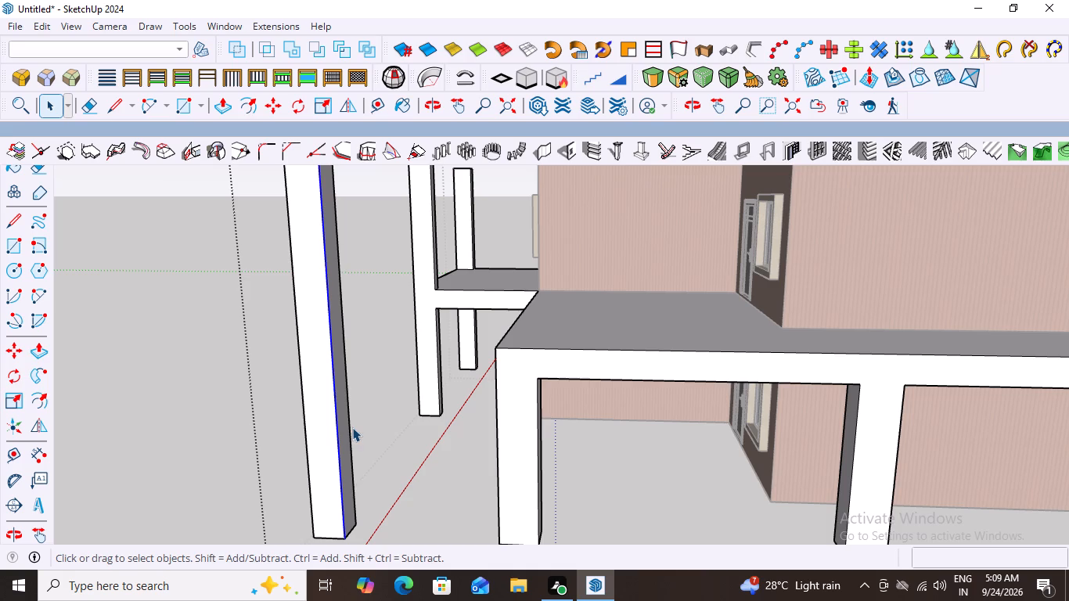
{"action": "left_click", "coordinate": [343, 421]}
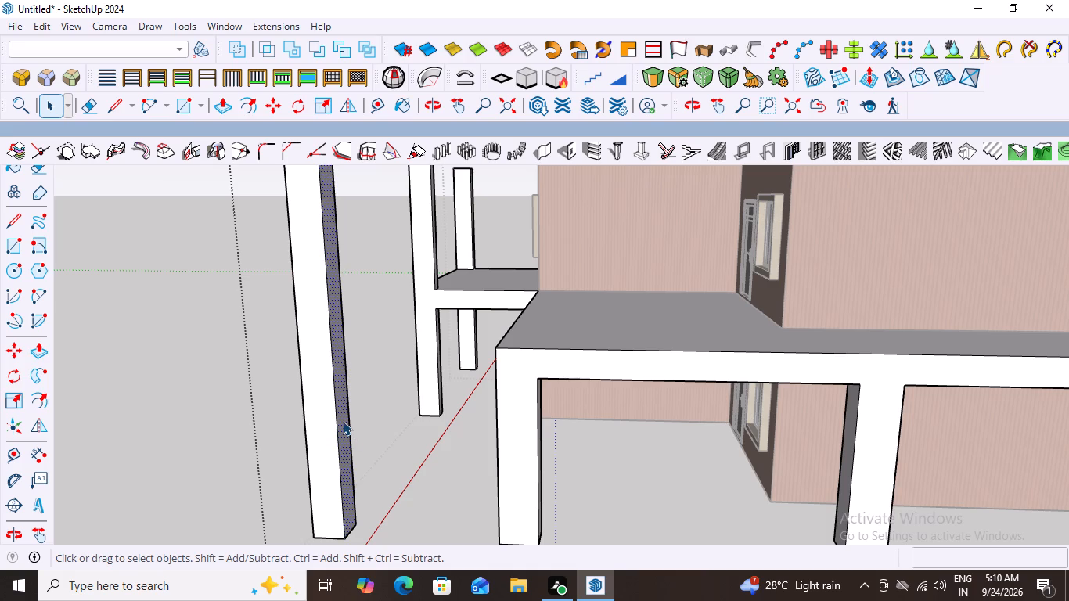
{"action": "key", "text": "p"}
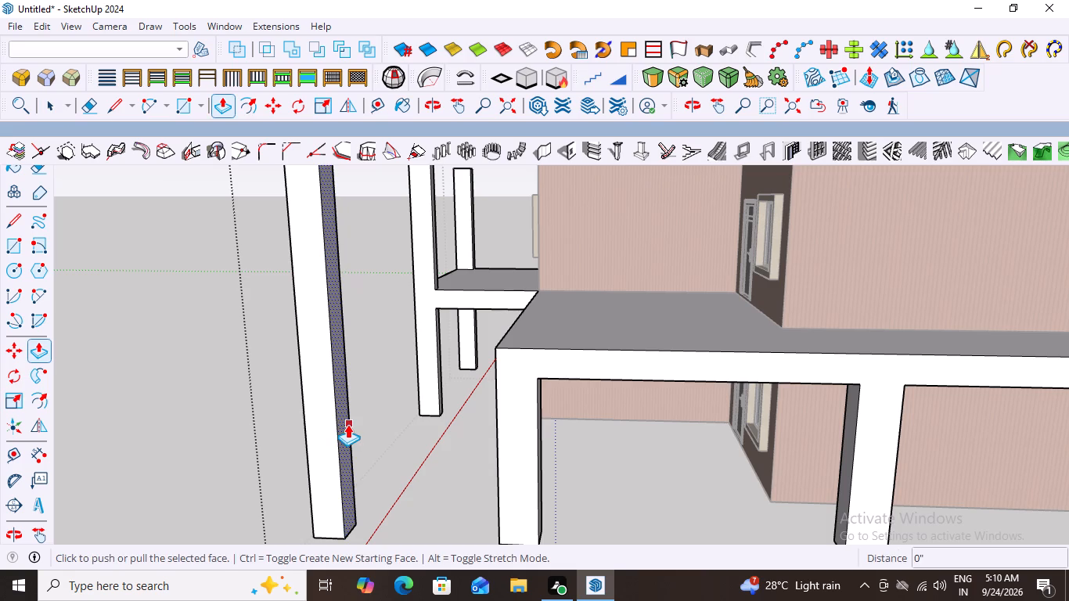
{"action": "left_click", "coordinate": [347, 424]}
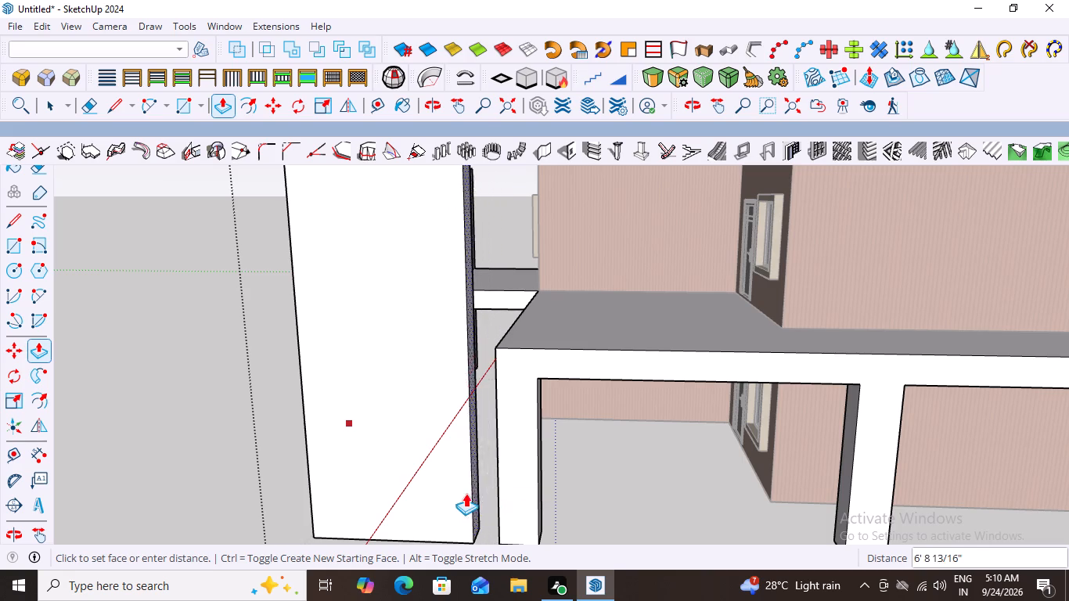
{"action": "scroll", "coordinate": [464, 493], "scroll_direction": "down", "scroll_amount": 5}
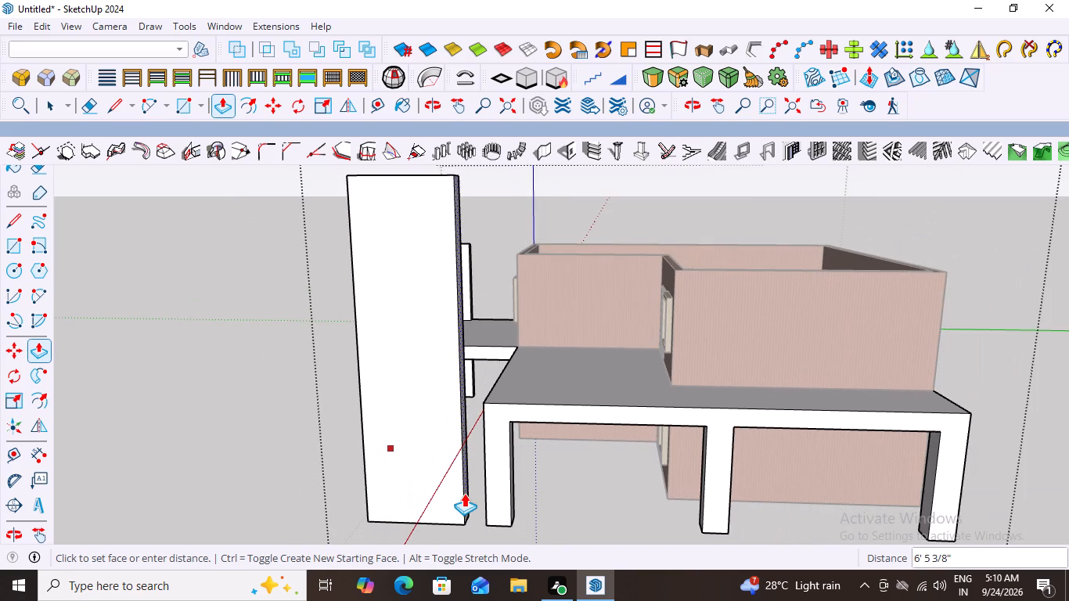
{"action": "scroll", "coordinate": [464, 493], "scroll_direction": "down", "scroll_amount": 2}
{"action": "middle_click_drag", "start_coordinate": [464, 493], "coordinate": [487, 501]}
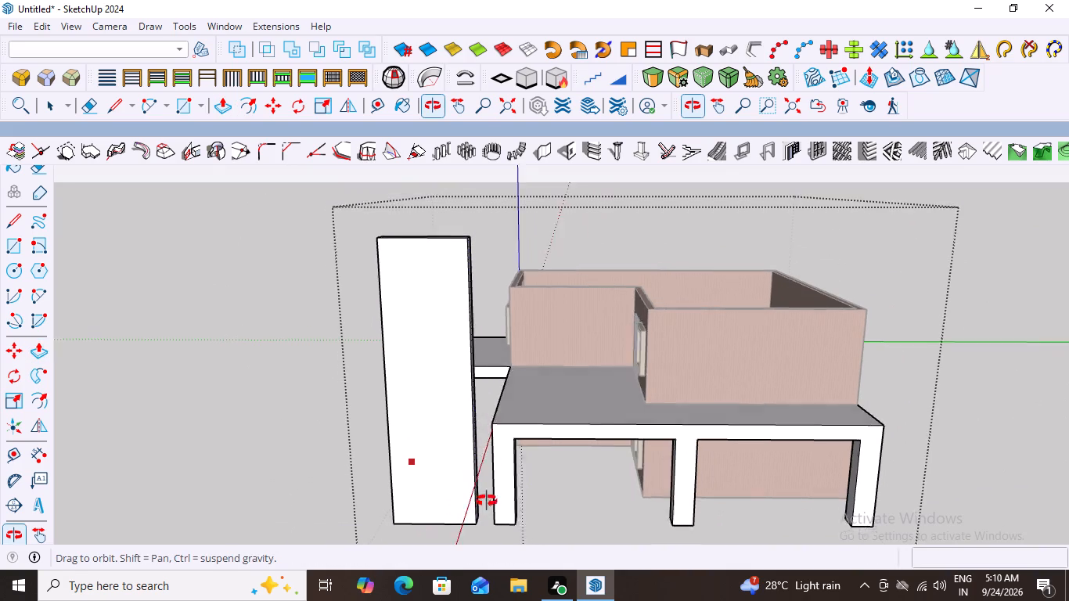
{"action": "middle_click_drag", "start_coordinate": [487, 501], "coordinate": [552, 509]}
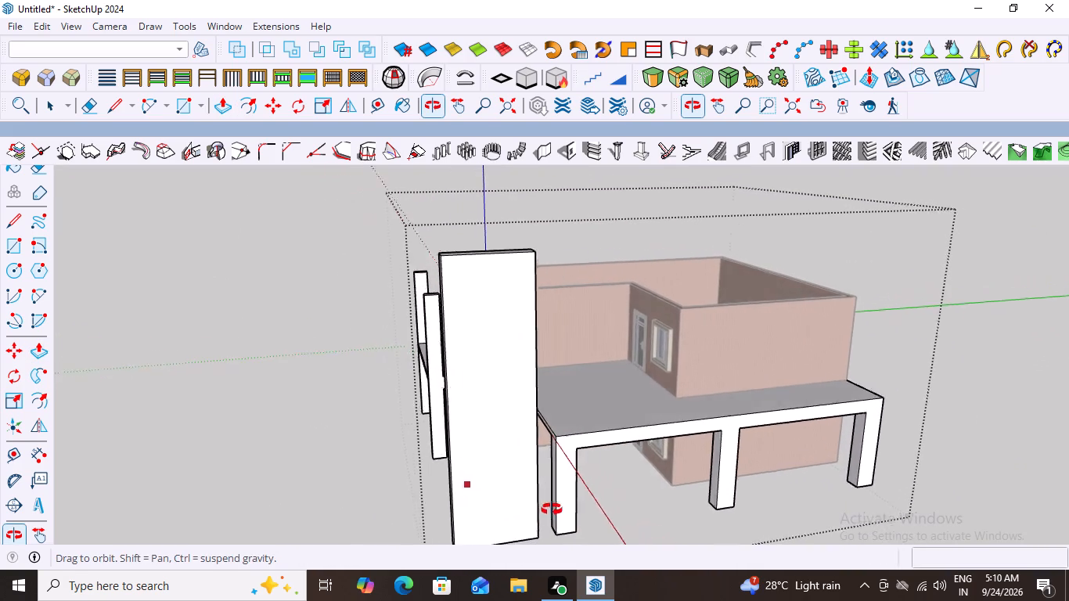
{"action": "middle_click_drag", "start_coordinate": [552, 509], "coordinate": [395, 507]}
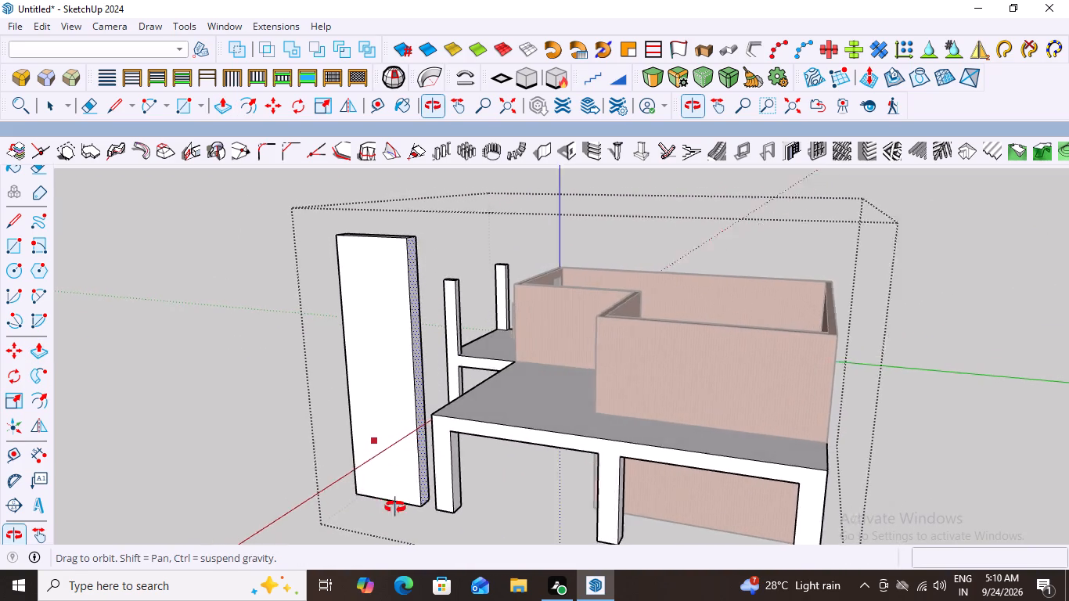
{"action": "middle_click_drag", "start_coordinate": [395, 507], "coordinate": [894, 501]}
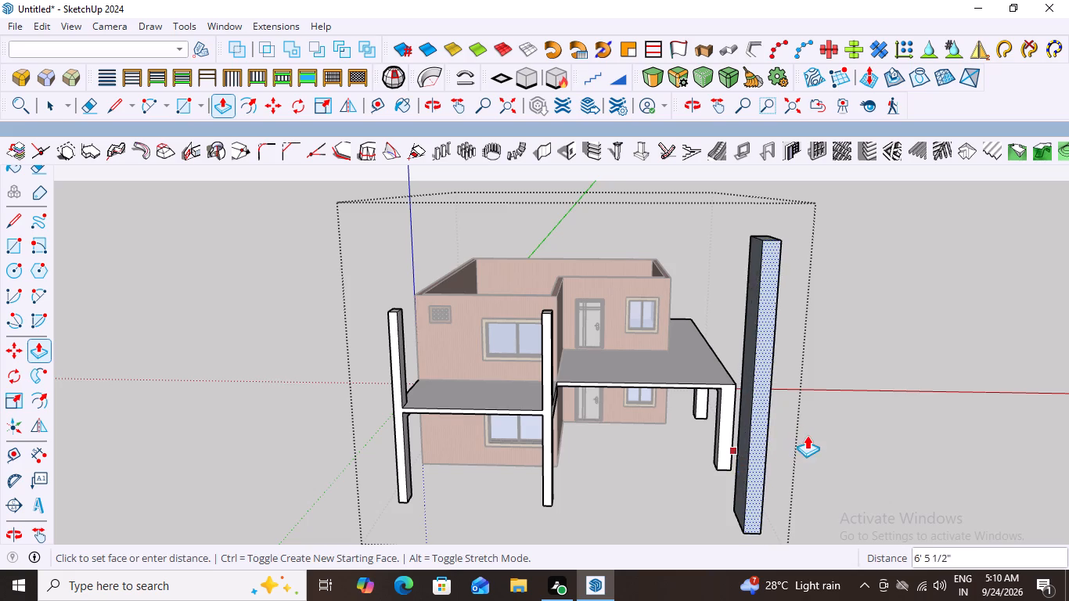
{"action": "middle_click_drag", "start_coordinate": [807, 435], "coordinate": [350, 462]}
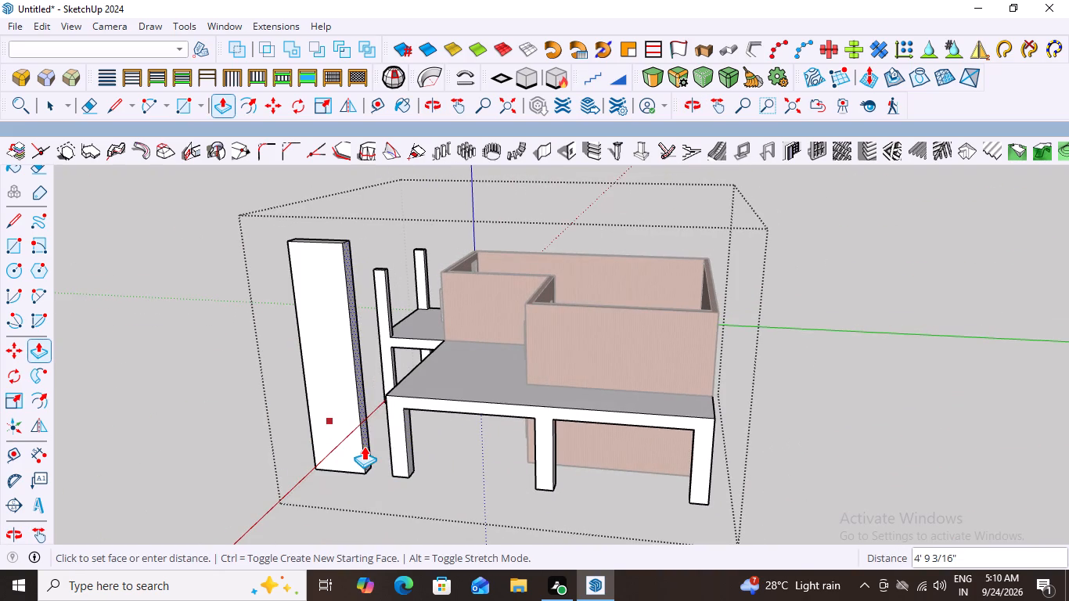
{"action": "scroll", "coordinate": [364, 446], "scroll_direction": "up", "scroll_amount": 9}
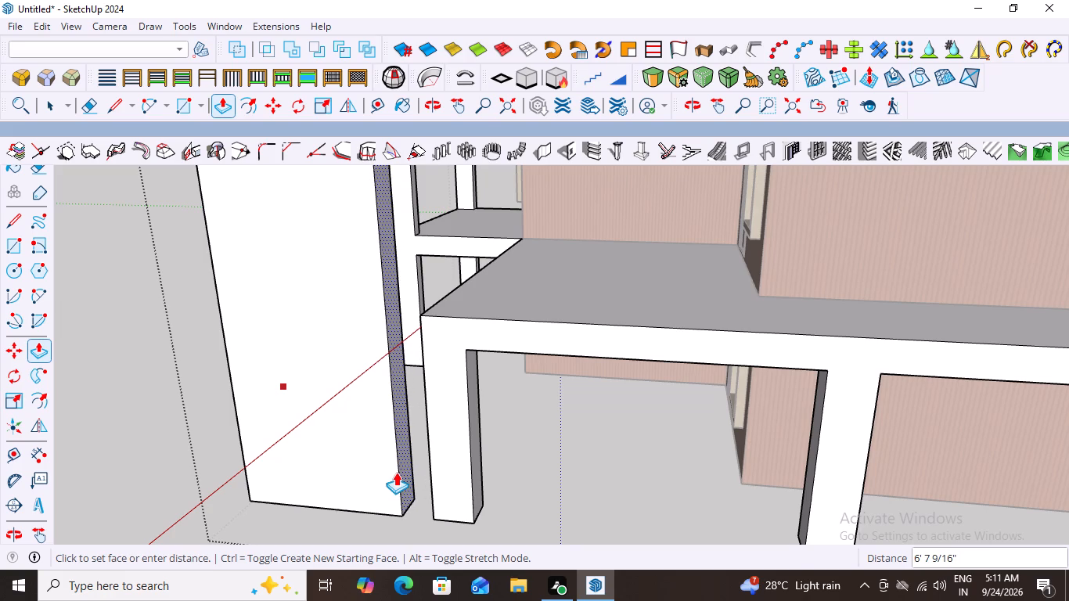
{"action": "left_click", "coordinate": [396, 472]}
{"action": "key", "text": "space"}
{"action": "left_click", "coordinate": [523, 450]}
{"action": "scroll", "coordinate": [459, 435], "scroll_direction": "down", "scroll_amount": 5}
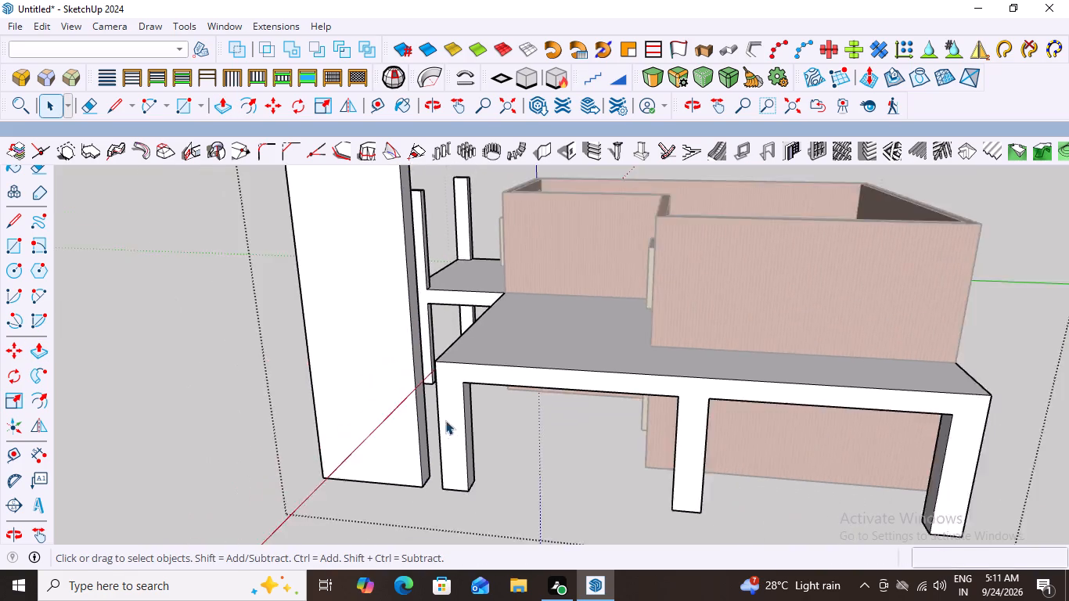
{"action": "scroll", "coordinate": [445, 420], "scroll_direction": "down", "scroll_amount": 8}
{"action": "middle_click_drag", "start_coordinate": [415, 429], "coordinate": [959, 415]}
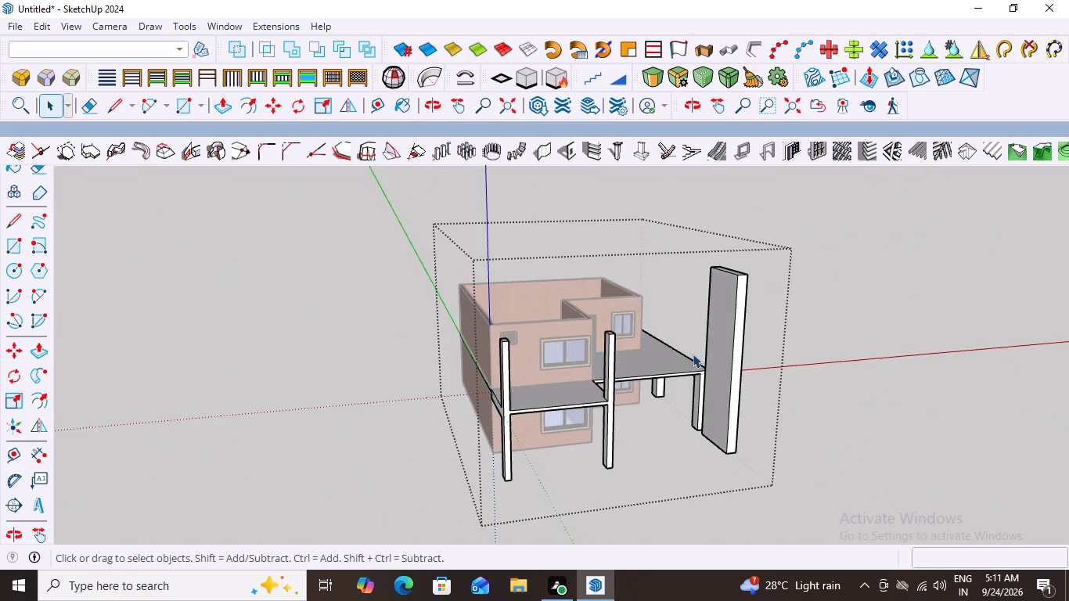
{"action": "scroll", "coordinate": [725, 407], "scroll_direction": "up", "scroll_amount": 6}
{"action": "left_click", "coordinate": [837, 363]}
Examine the deepened wall-like column's proportions and position against the house, front columns and side overhang from several sides.
{"action": "scroll", "coordinate": [564, 422], "scroll_direction": "down", "scroll_amount": 3}
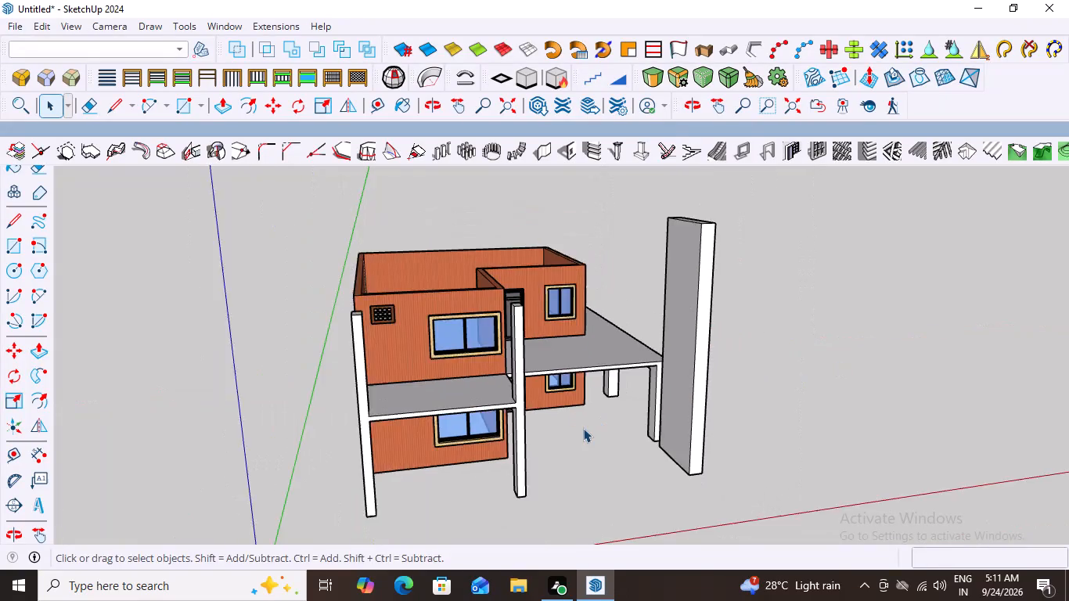
{"action": "scroll", "coordinate": [583, 428], "scroll_direction": "down", "scroll_amount": 3}
{"action": "middle_click_drag", "start_coordinate": [580, 424], "coordinate": [542, 390]}
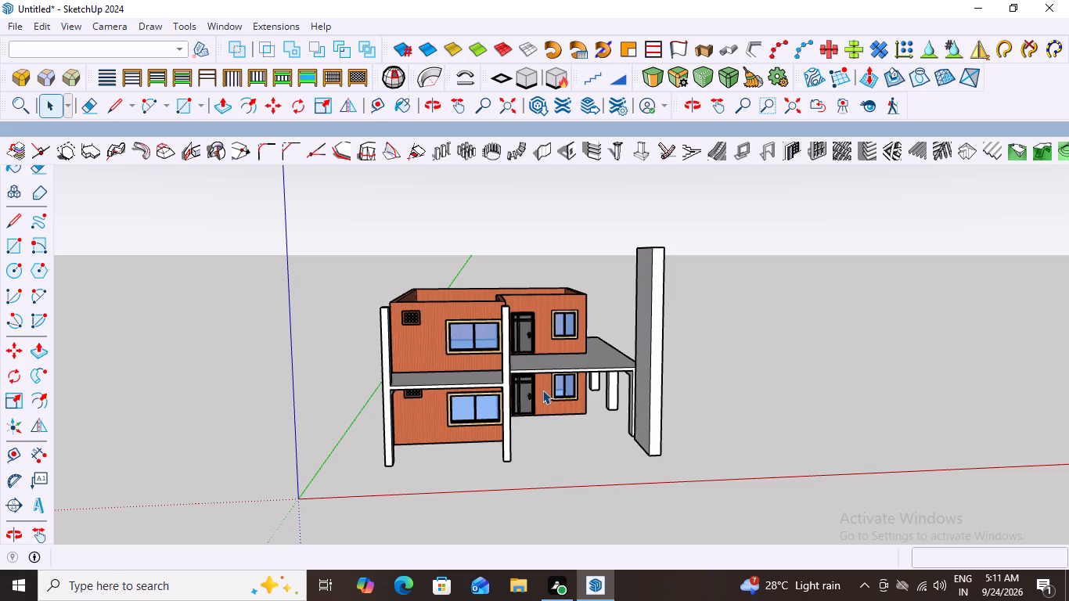
{"action": "scroll", "coordinate": [550, 407], "scroll_direction": "down", "scroll_amount": 2}
{"action": "middle_click", "coordinate": [608, 384]}
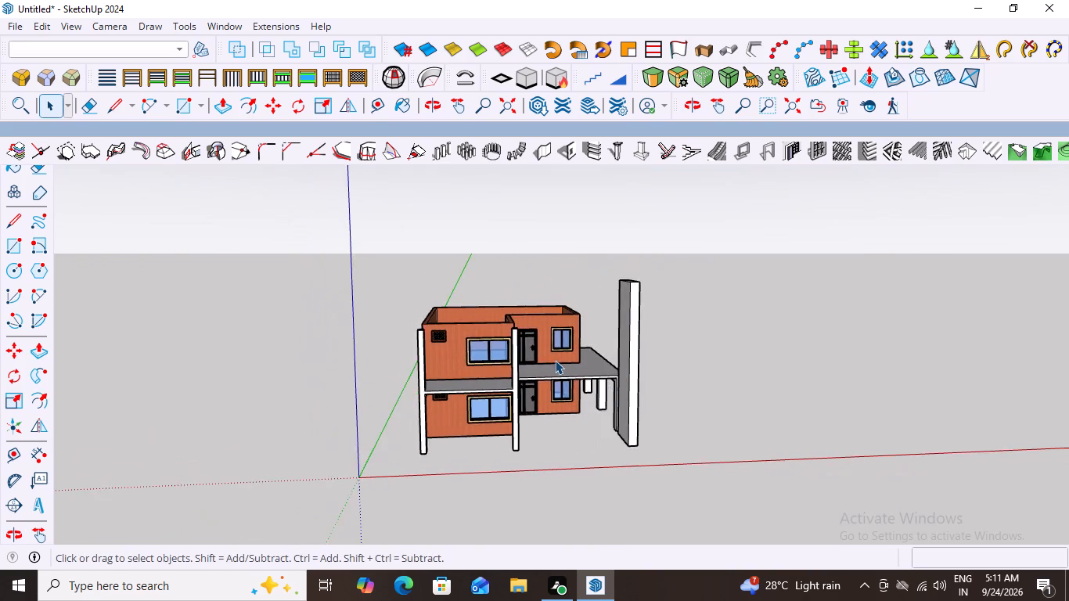
{"action": "scroll", "coordinate": [553, 360], "scroll_direction": "up", "scroll_amount": 5}
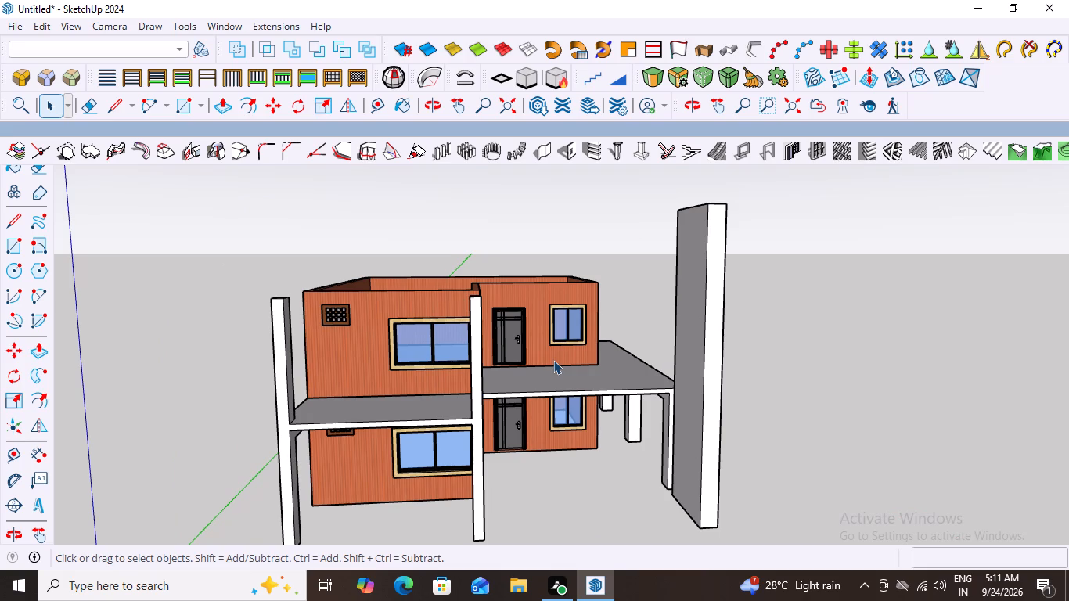
{"action": "scroll", "coordinate": [553, 360], "scroll_direction": "down", "scroll_amount": 3}
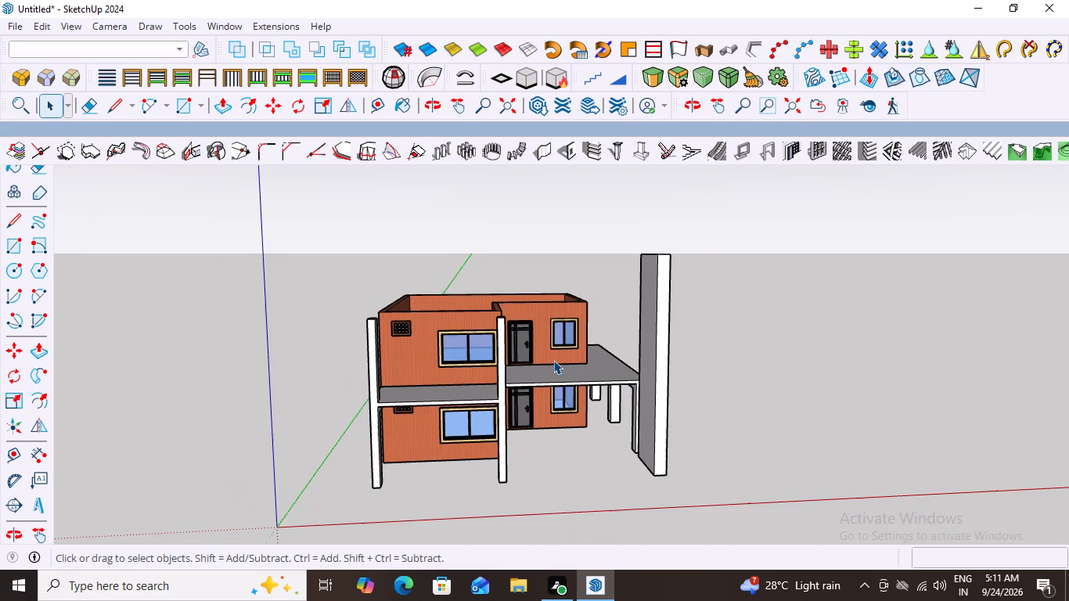
{"action": "scroll", "coordinate": [559, 441], "scroll_direction": "down", "scroll_amount": 2}
{"action": "middle_click_drag", "start_coordinate": [542, 470], "coordinate": [619, 489]}
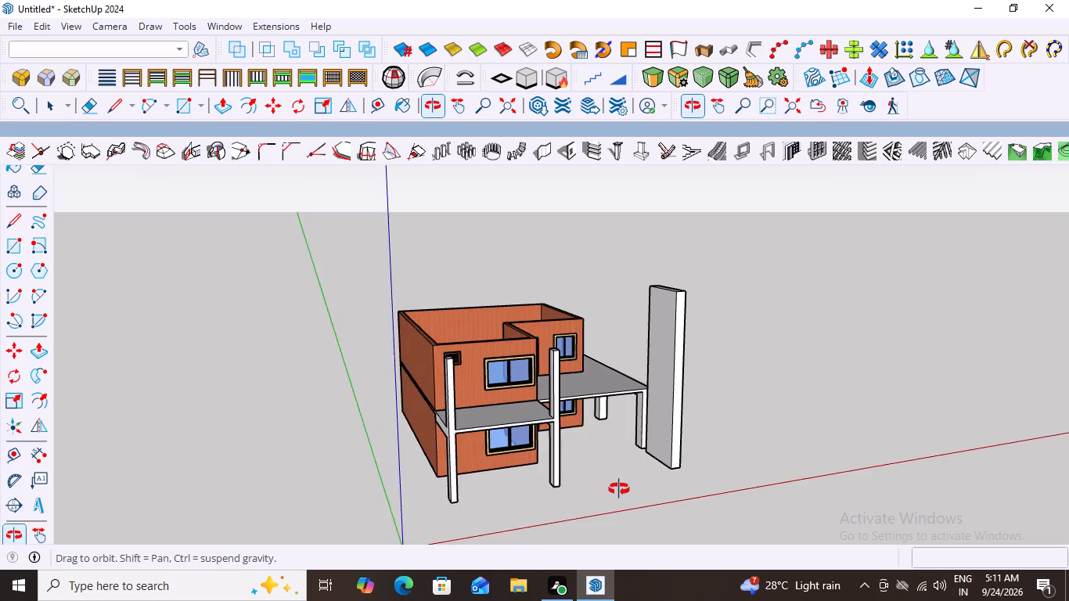
{"action": "middle_click_drag", "start_coordinate": [619, 489], "coordinate": [651, 494]}
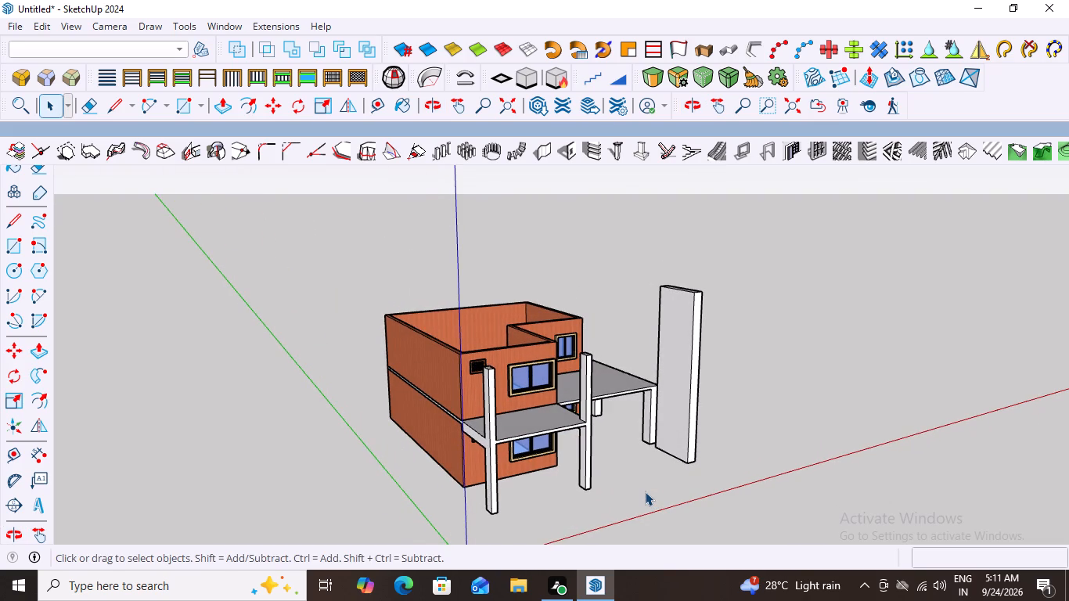
{"action": "scroll", "coordinate": [645, 491], "scroll_direction": "down", "scroll_amount": 2}
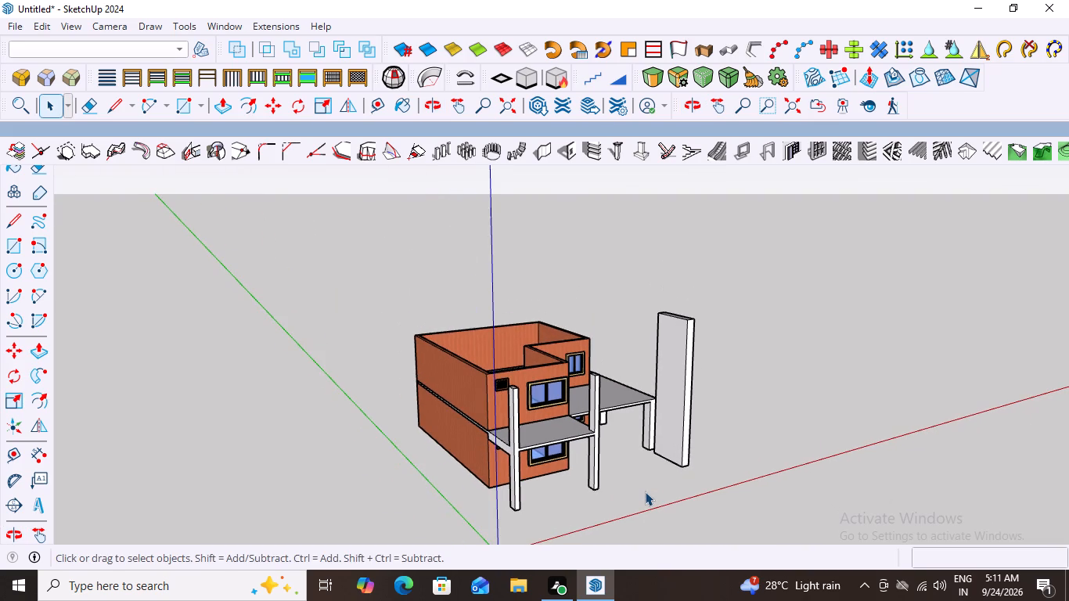
{"action": "scroll", "coordinate": [720, 440], "scroll_direction": "up", "scroll_amount": 2}
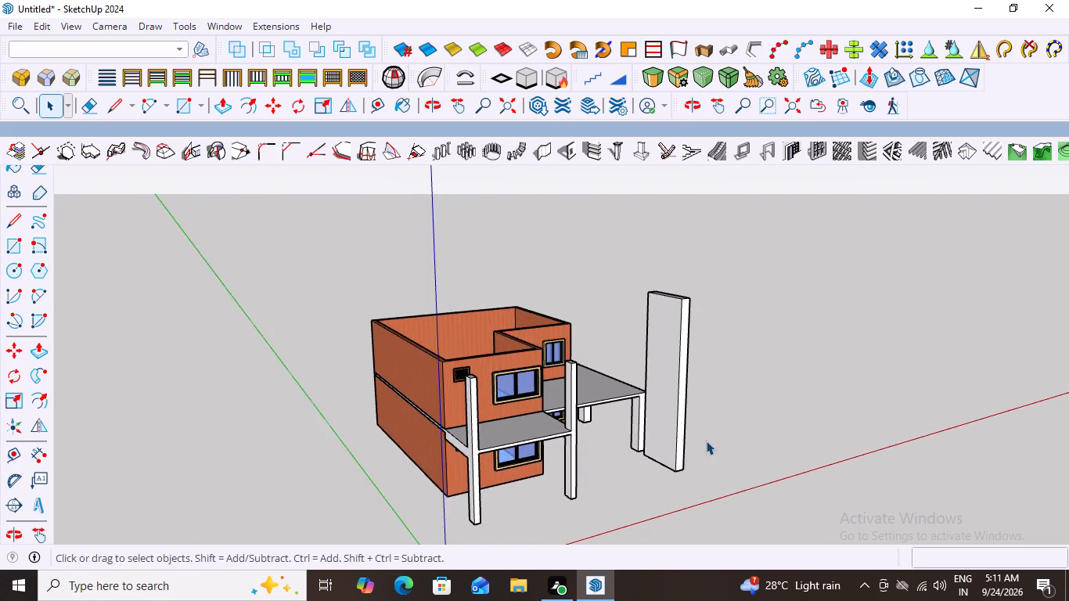
{"action": "scroll", "coordinate": [706, 441], "scroll_direction": "up", "scroll_amount": 4}
{"action": "scroll", "coordinate": [695, 412], "scroll_direction": "down", "scroll_amount": 5}
{"action": "middle_click_drag", "start_coordinate": [697, 423], "coordinate": [534, 459]}
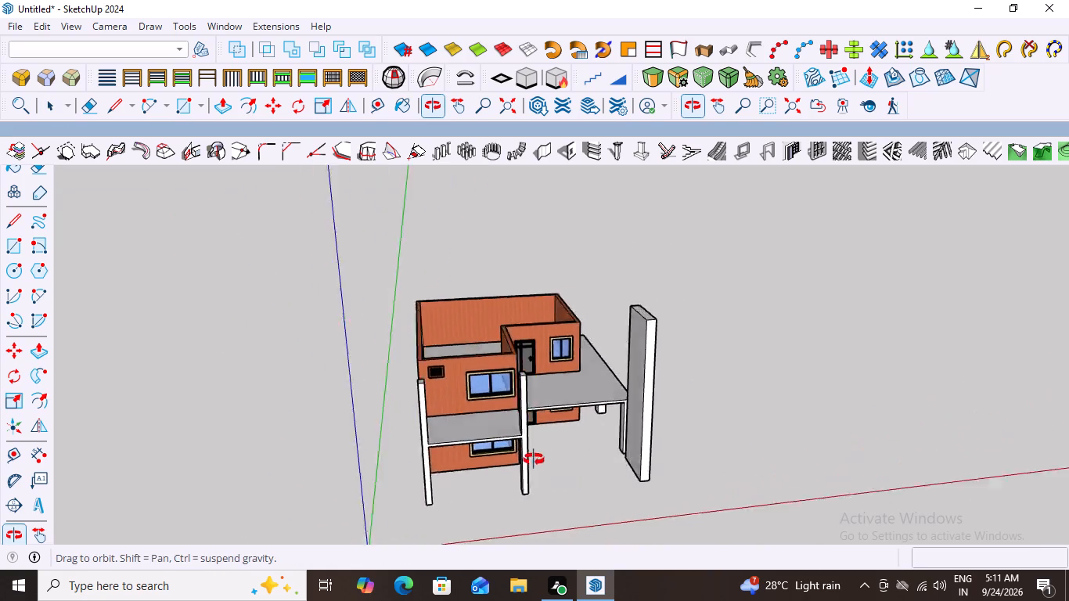
{"action": "middle_click_drag", "start_coordinate": [534, 459], "coordinate": [320, 457]}
{"action": "middle_click_drag", "start_coordinate": [591, 398], "coordinate": [301, 428]}
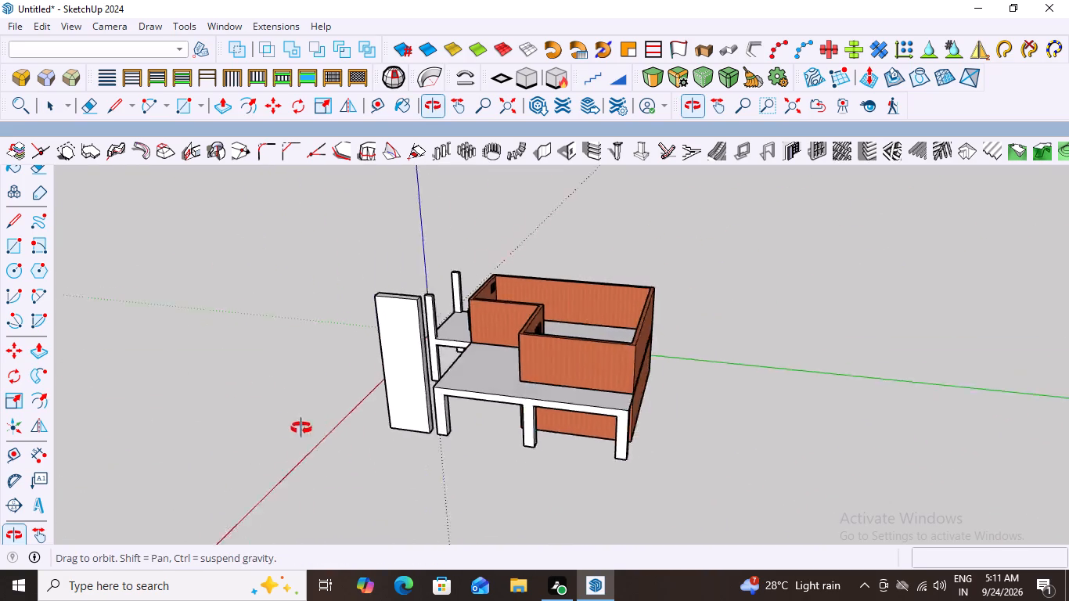
{"action": "middle_click_drag", "start_coordinate": [301, 428], "coordinate": [253, 417]}
Reopen the group, push the tall column's rear face back about 5' 1 5/8" away from the side overhang, and close the group.
{"action": "scroll", "coordinate": [410, 372], "scroll_direction": "up", "scroll_amount": 10}
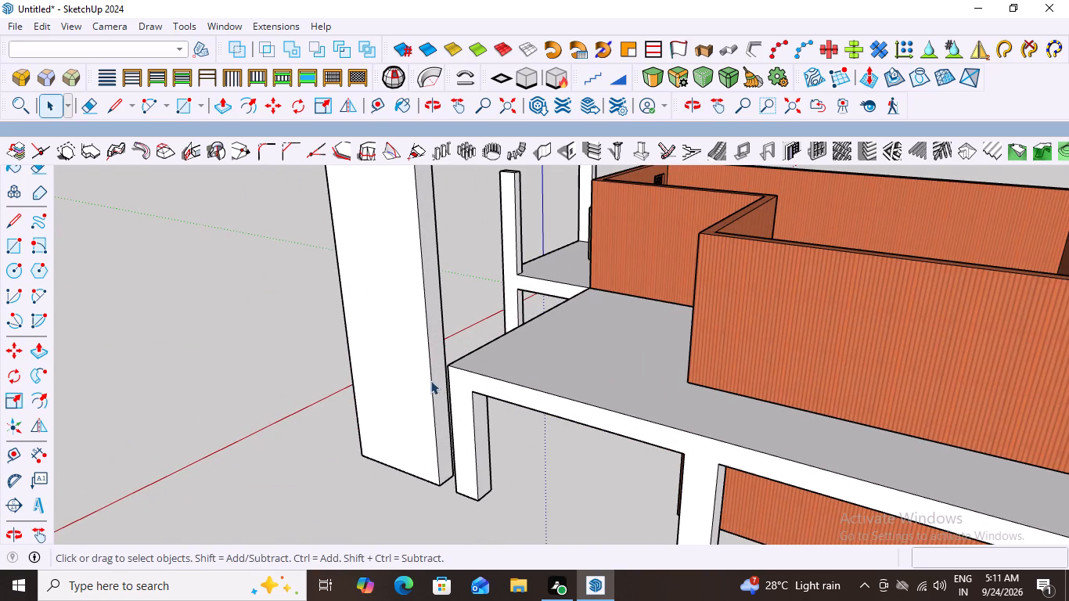
{"action": "left_click", "coordinate": [437, 385]}
{"action": "double_click", "coordinate": [437, 385]}
{"action": "left_click", "coordinate": [437, 385]}
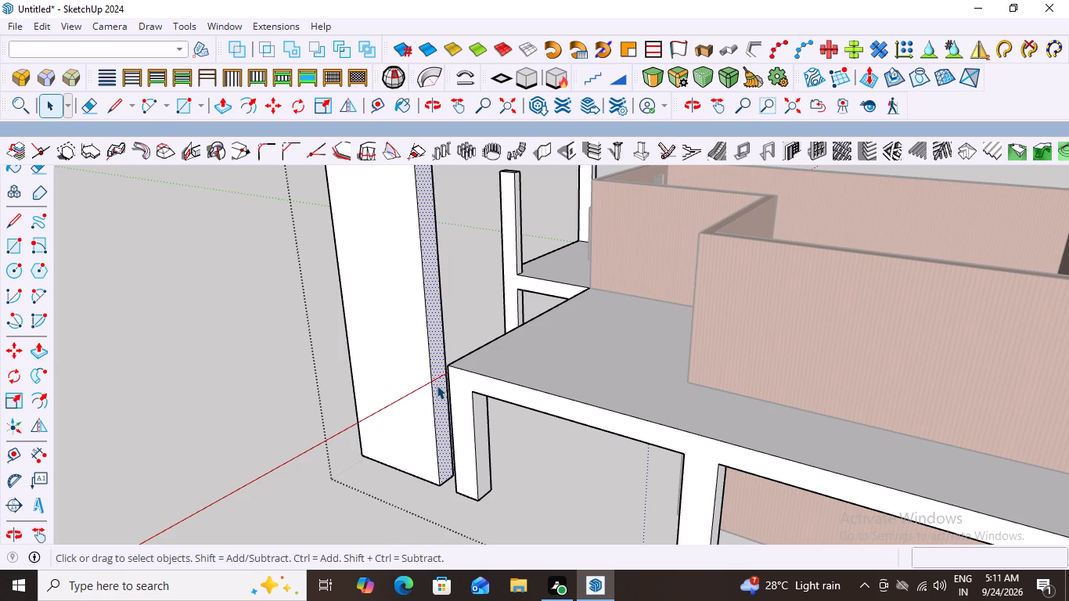
{"action": "key", "text": "p"}
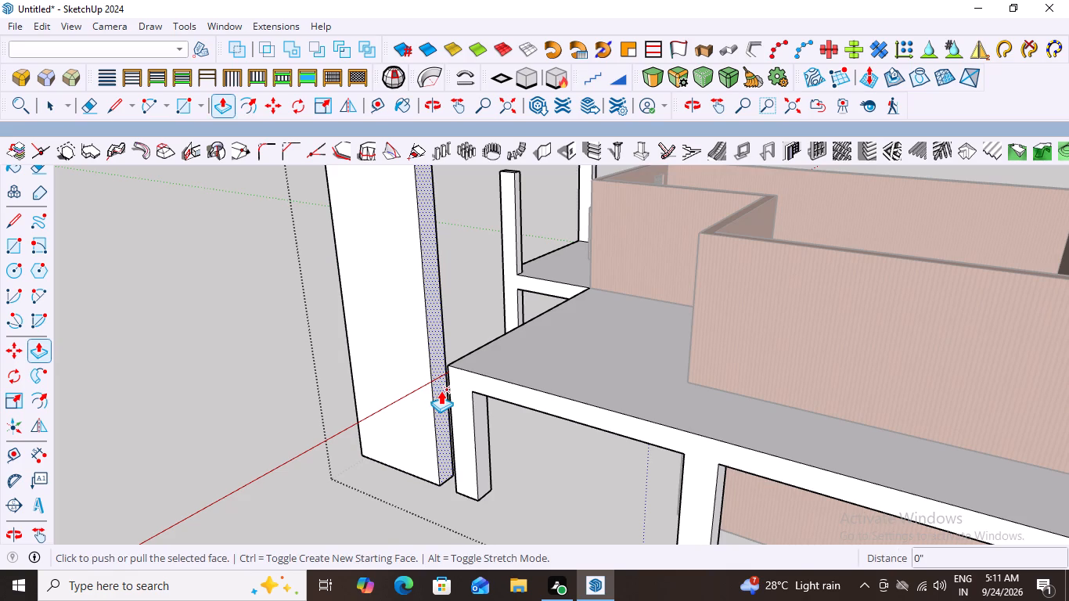
{"action": "left_click", "coordinate": [441, 390]}
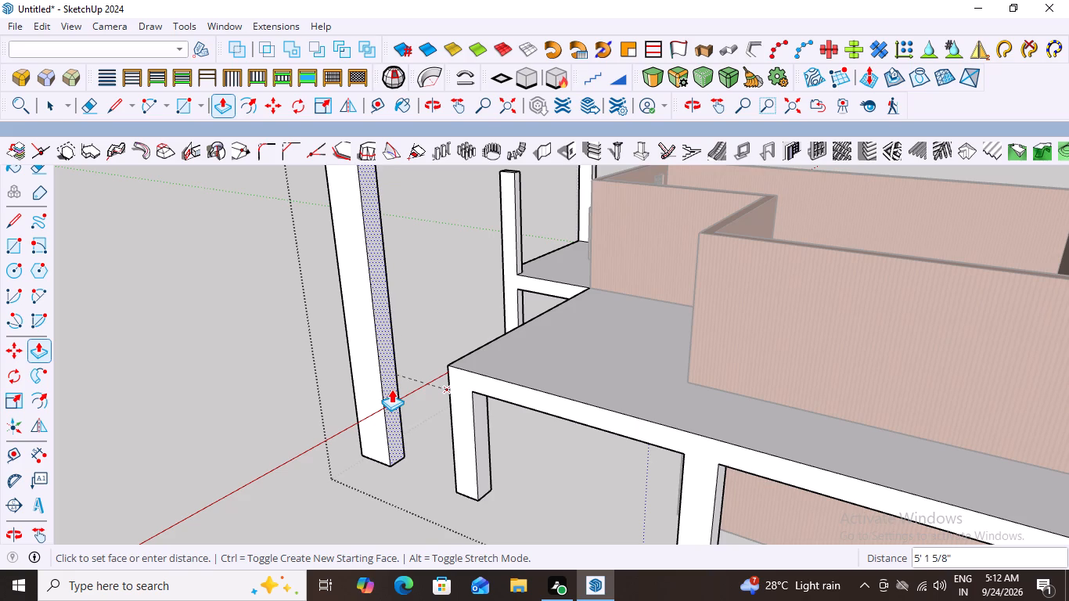
{"action": "left_click", "coordinate": [391, 389]}
{"action": "key", "text": "space"}
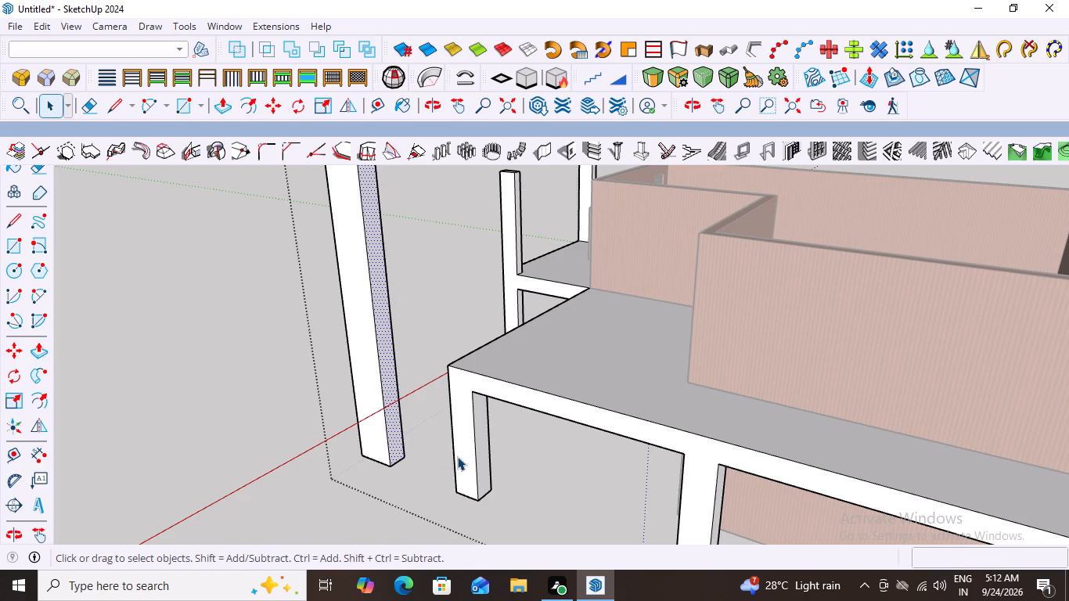
{"action": "left_click", "coordinate": [276, 333]}
Examine the slimmed tall column's position and proportions relative to the side overhang and the raised front columns.
{"action": "scroll", "coordinate": [275, 368], "scroll_direction": "down", "scroll_amount": 4}
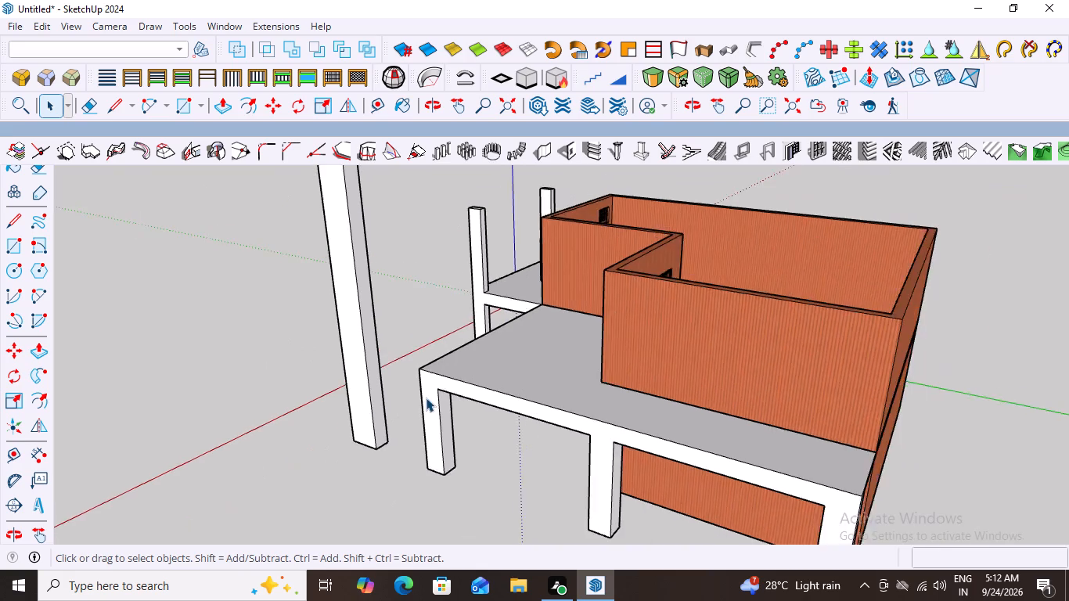
{"action": "scroll", "coordinate": [426, 398], "scroll_direction": "down", "scroll_amount": 2}
{"action": "scroll", "coordinate": [221, 359], "scroll_direction": "down", "scroll_amount": 2}
{"action": "middle_click_drag", "start_coordinate": [225, 376], "coordinate": [787, 356]}
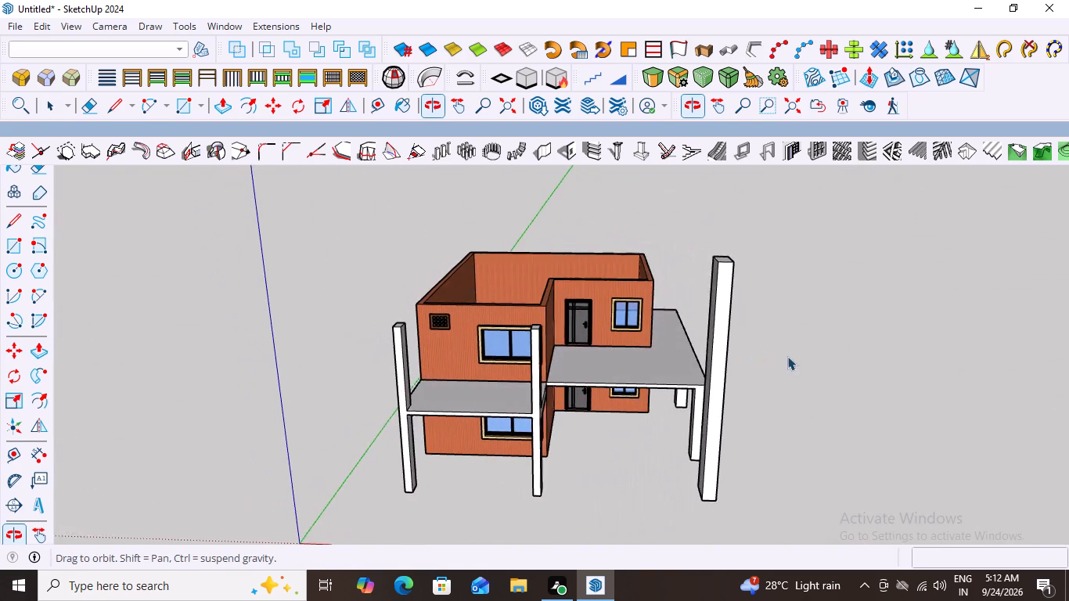
{"action": "middle_click_drag", "start_coordinate": [787, 356], "coordinate": [784, 357]}
{"action": "scroll", "coordinate": [689, 502], "scroll_direction": "up", "scroll_amount": 1}
{"action": "scroll", "coordinate": [711, 436], "scroll_direction": "down", "scroll_amount": 8}
{"action": "middle_click_drag", "start_coordinate": [683, 450], "coordinate": [765, 466]}
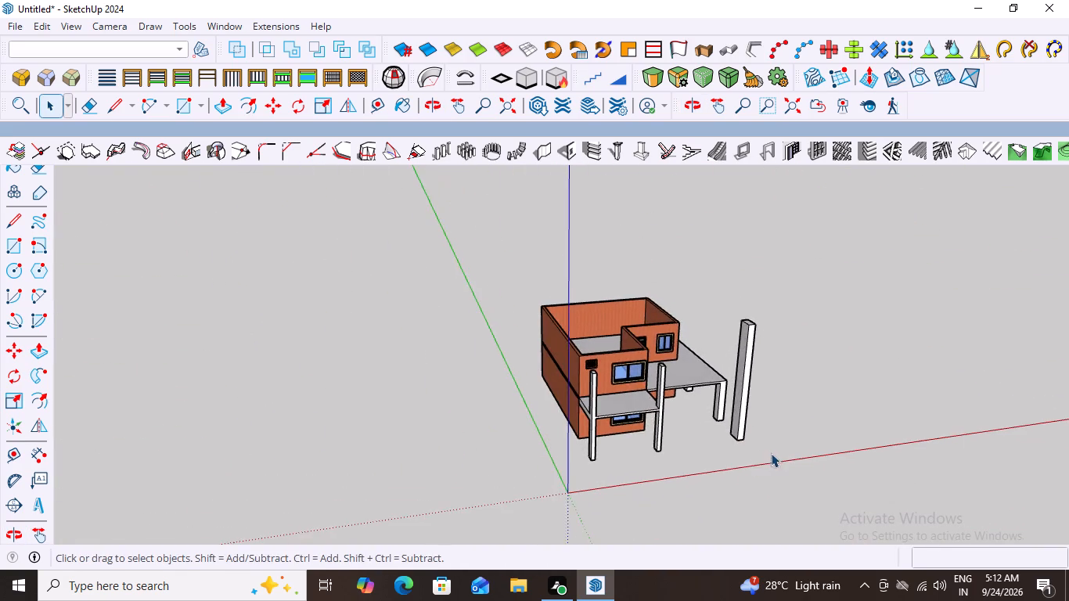
{"action": "scroll", "coordinate": [768, 448], "scroll_direction": "up", "scroll_amount": 6}
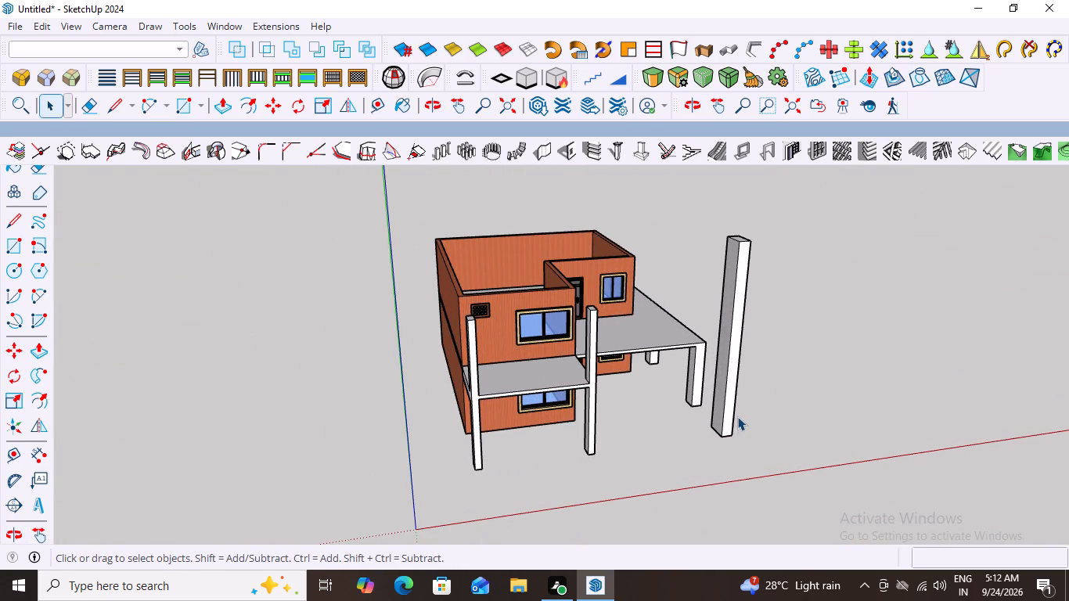
Examine the slimmed tall column's alignment and spacing against the side overhang, raised front columns and house from the front and side.
{"action": "scroll", "coordinate": [737, 416], "scroll_direction": "up", "scroll_amount": 2}
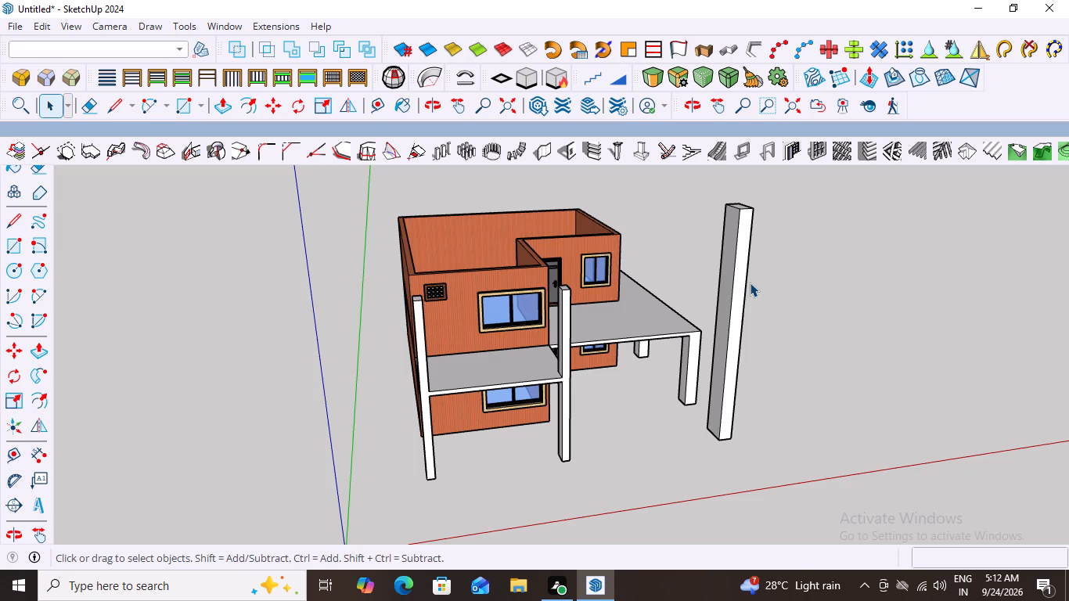
{"action": "scroll", "coordinate": [750, 283], "scroll_direction": "down", "scroll_amount": 2}
{"action": "middle_click_drag", "start_coordinate": [682, 340], "coordinate": [741, 363]}
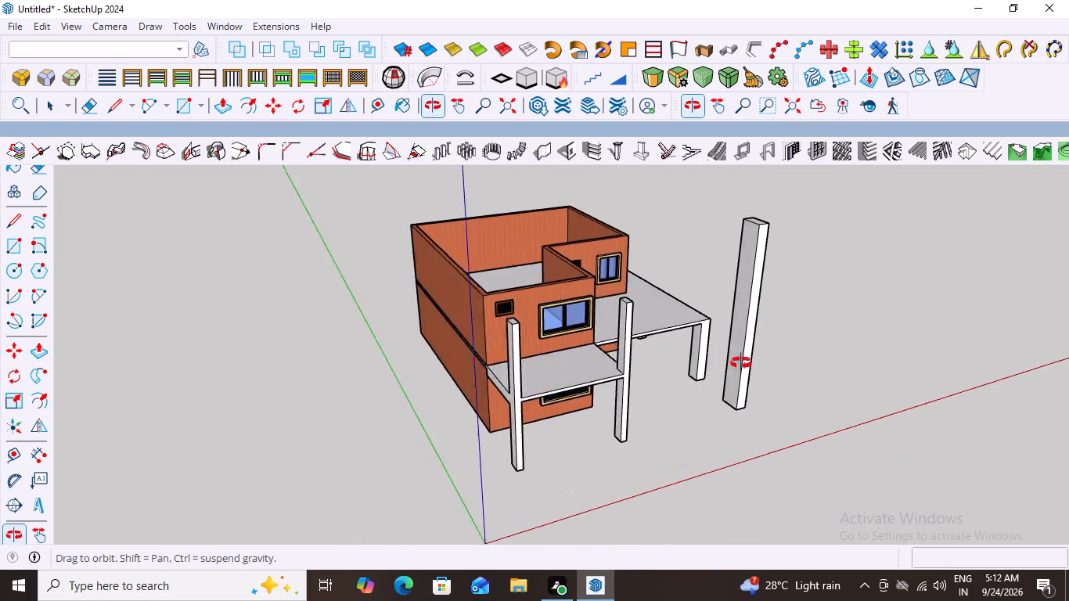
{"action": "middle_click_drag", "start_coordinate": [741, 363], "coordinate": [818, 364]}
{"action": "scroll", "coordinate": [765, 366], "scroll_direction": "down", "scroll_amount": 2}
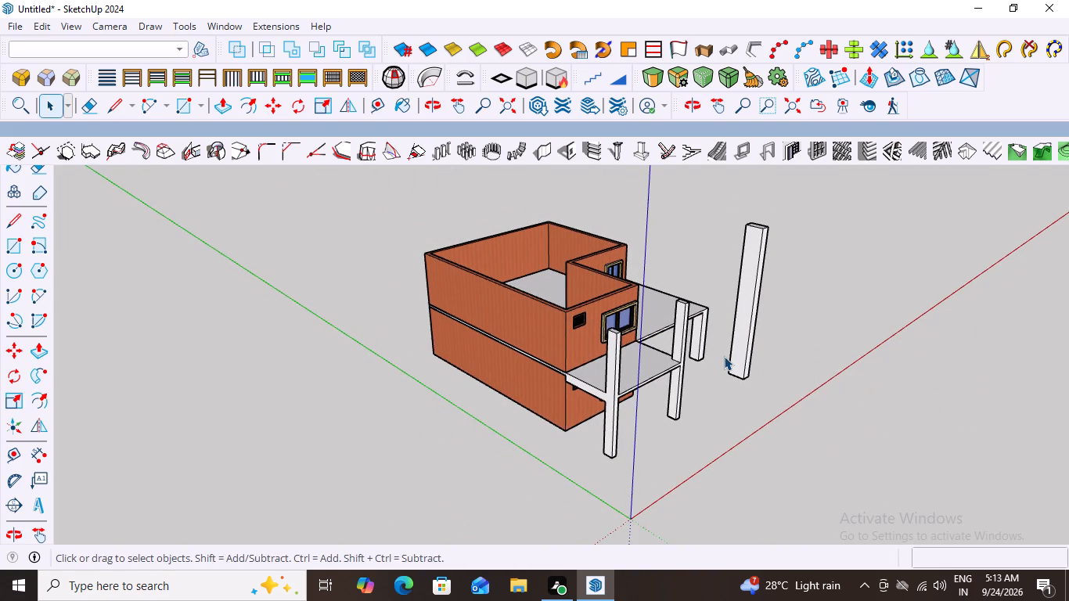
{"action": "scroll", "coordinate": [724, 356], "scroll_direction": "down", "scroll_amount": 3}
{"action": "middle_click_drag", "start_coordinate": [724, 356], "coordinate": [612, 362]}
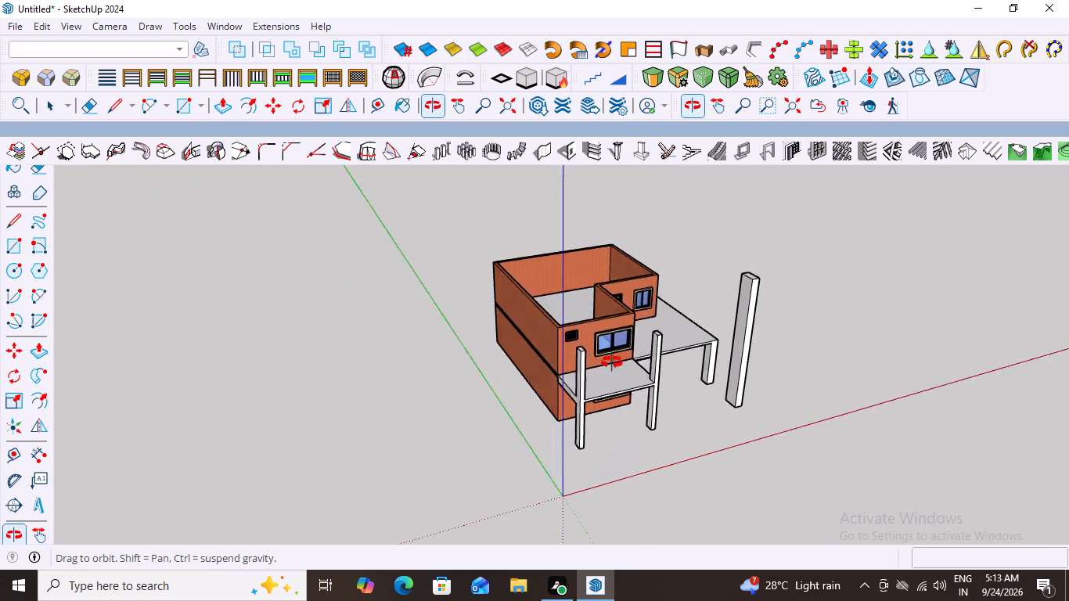
{"action": "middle_click_drag", "start_coordinate": [612, 362], "coordinate": [570, 349]}
{"action": "scroll", "coordinate": [728, 402], "scroll_direction": "up", "scroll_amount": 3}
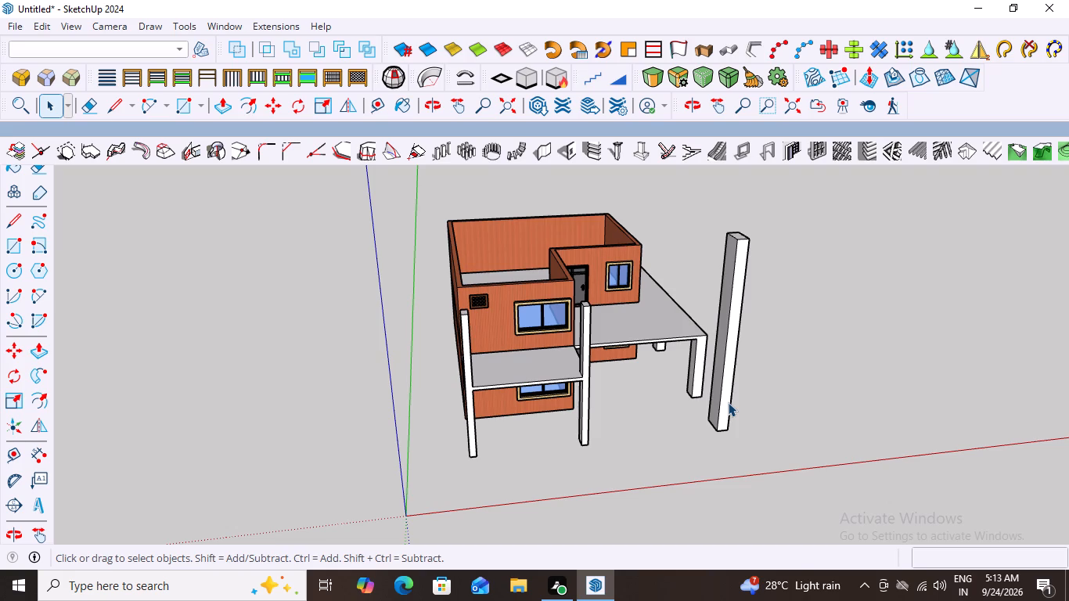
{"action": "scroll", "coordinate": [659, 394], "scroll_direction": "down", "scroll_amount": 1}
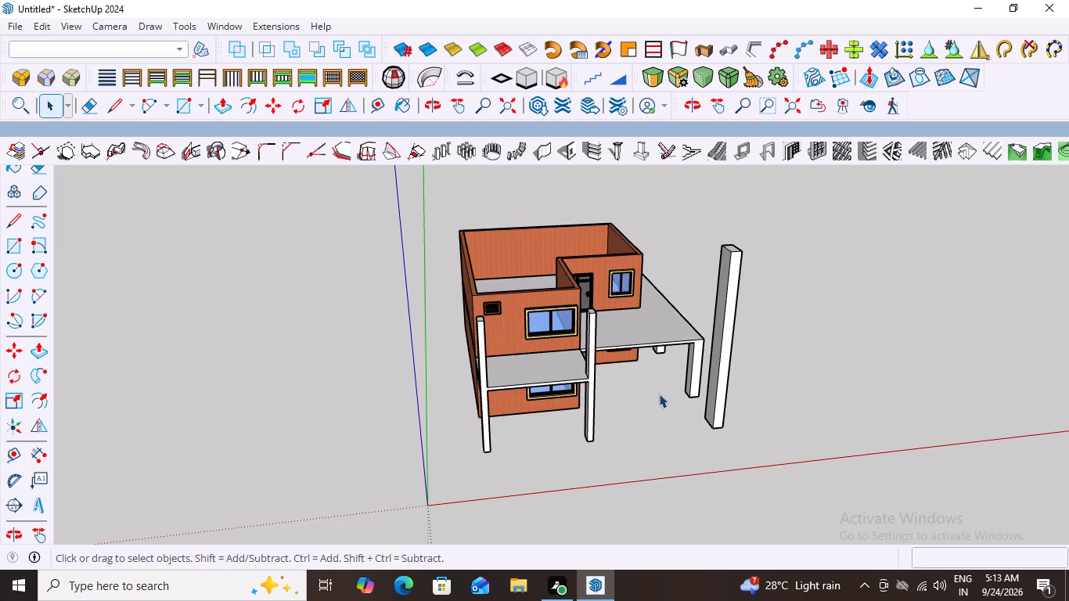
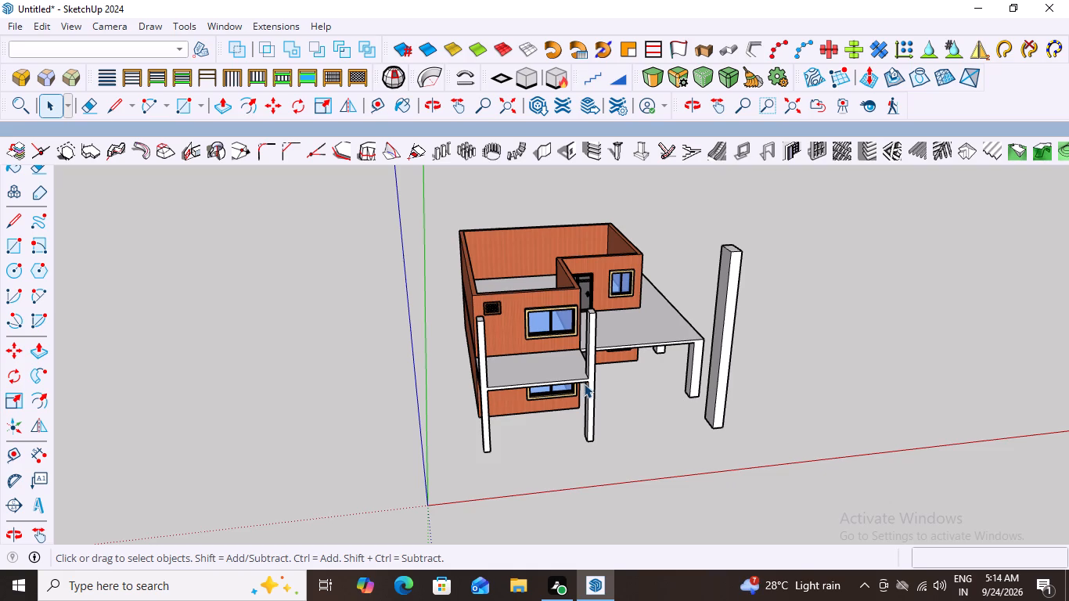
Examine the two-storey house model from several sides, including the open wall tops, the slabs and the columns.
{"action": "scroll", "coordinate": [584, 383], "scroll_direction": "up", "scroll_amount": 1}
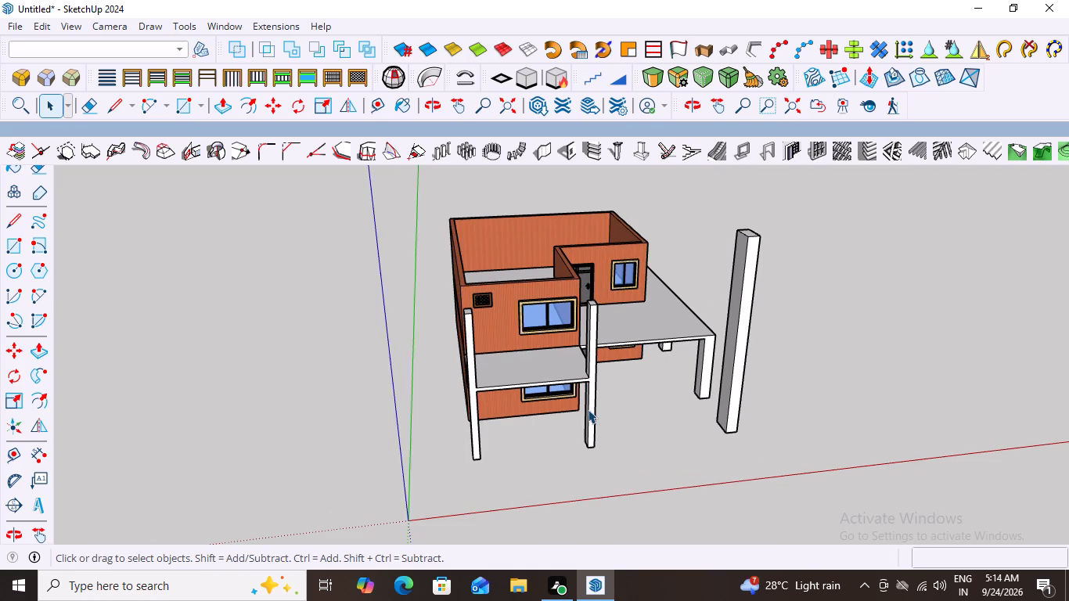
{"action": "scroll", "coordinate": [669, 390], "scroll_direction": "up", "scroll_amount": 1}
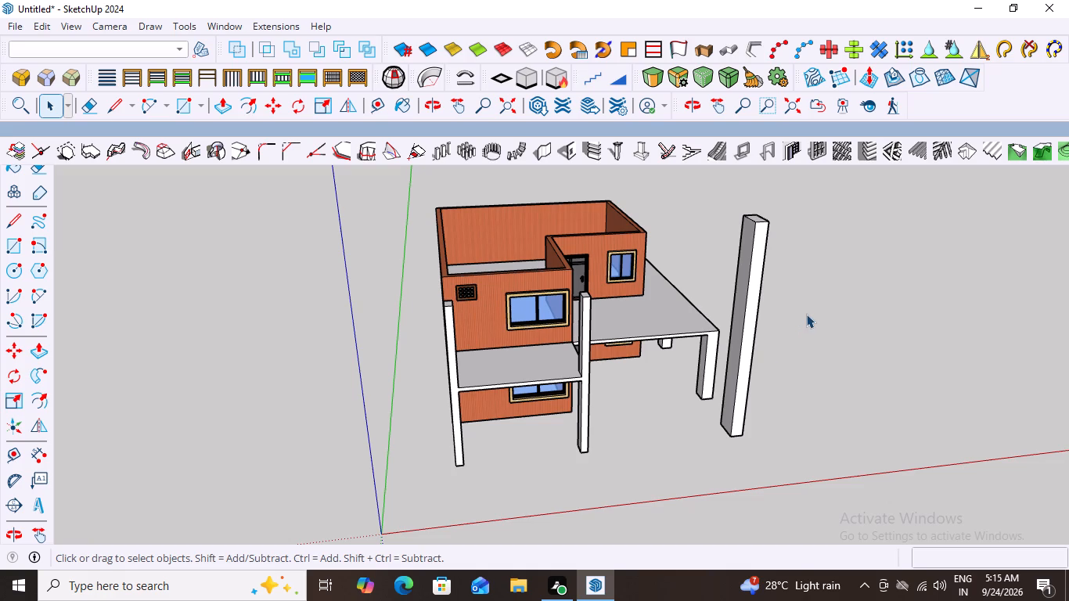
{"action": "scroll", "coordinate": [806, 314], "scroll_direction": "up", "scroll_amount": 4}
{"action": "scroll", "coordinate": [610, 336], "scroll_direction": "down", "scroll_amount": 3}
{"action": "middle_click_drag", "start_coordinate": [633, 387], "coordinate": [675, 394]}
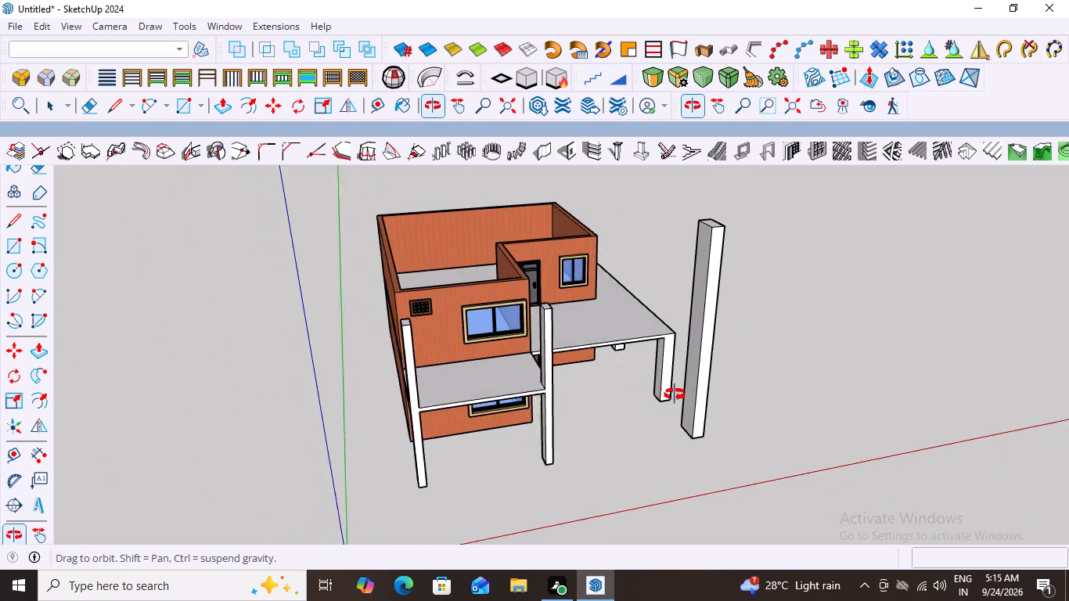
{"action": "middle_click_drag", "start_coordinate": [675, 394], "coordinate": [698, 401]}
{"action": "scroll", "coordinate": [715, 372], "scroll_direction": "up", "scroll_amount": 4}
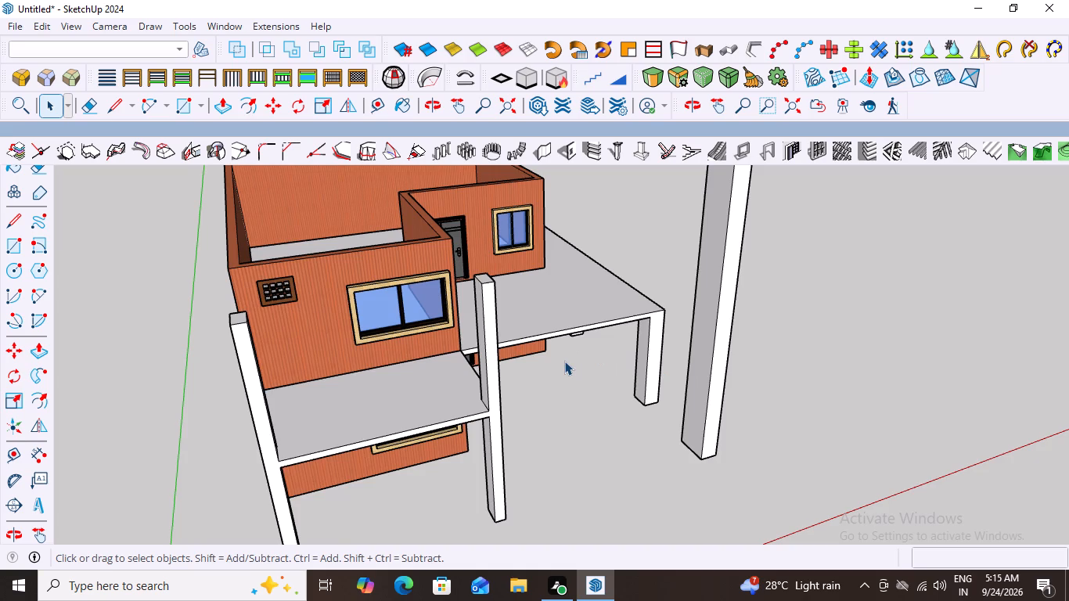
{"action": "scroll", "coordinate": [564, 361], "scroll_direction": "down", "scroll_amount": 6}
{"action": "middle_click_drag", "start_coordinate": [613, 381], "coordinate": [722, 409]}
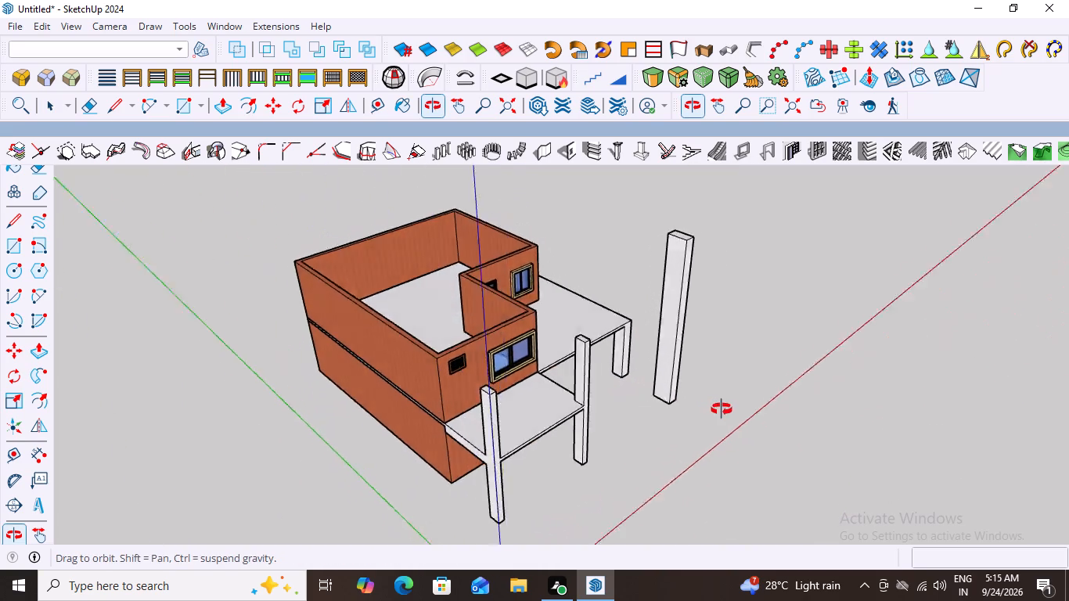
{"action": "middle_click_drag", "start_coordinate": [722, 409], "coordinate": [702, 368]}
{"action": "scroll", "coordinate": [675, 351], "scroll_direction": "up", "scroll_amount": 5}
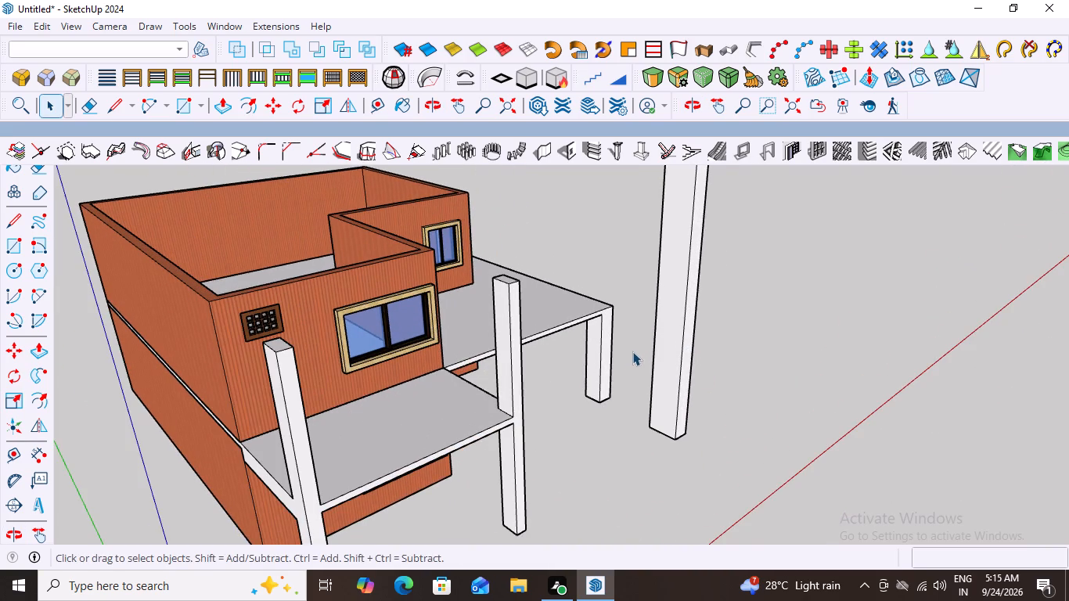
{"action": "middle_click_drag", "start_coordinate": [648, 376], "coordinate": [797, 394]}
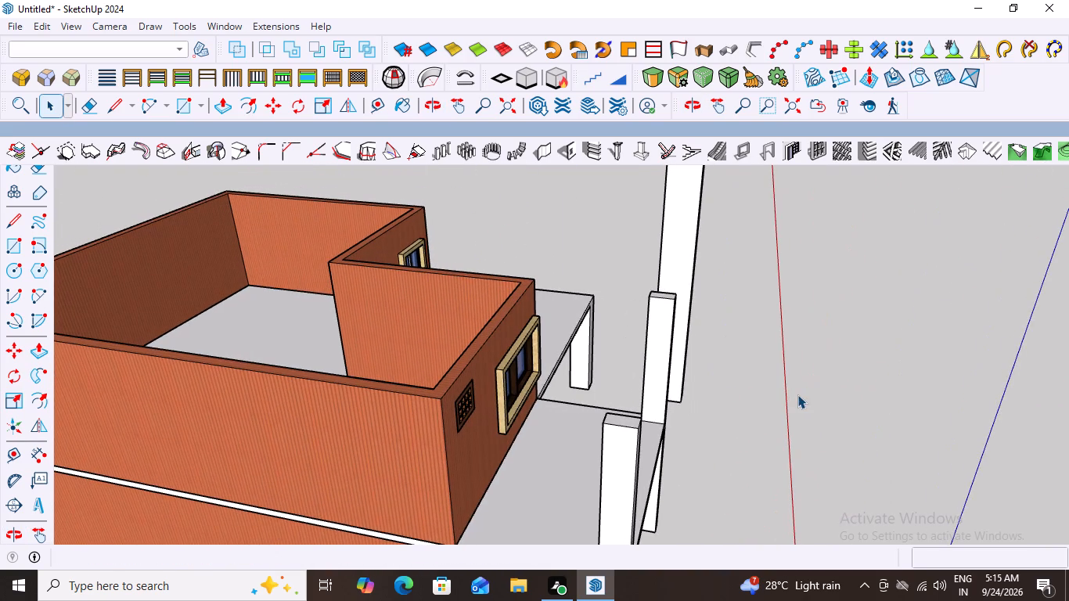
{"action": "middle_click_drag", "start_coordinate": [720, 390], "coordinate": [599, 398]}
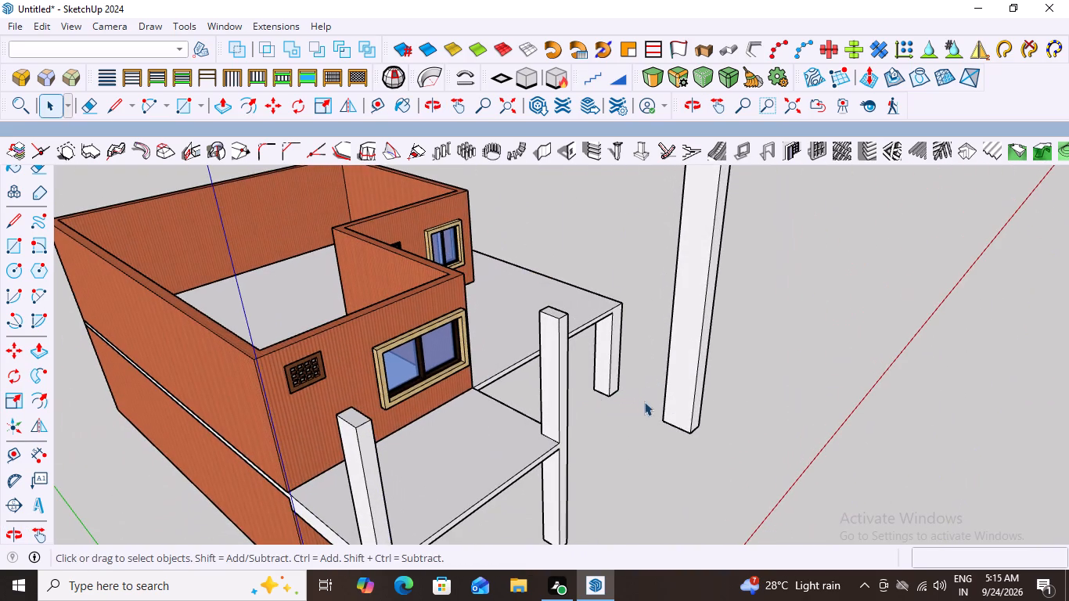
{"action": "scroll", "coordinate": [694, 377], "scroll_direction": "up", "scroll_amount": 1}
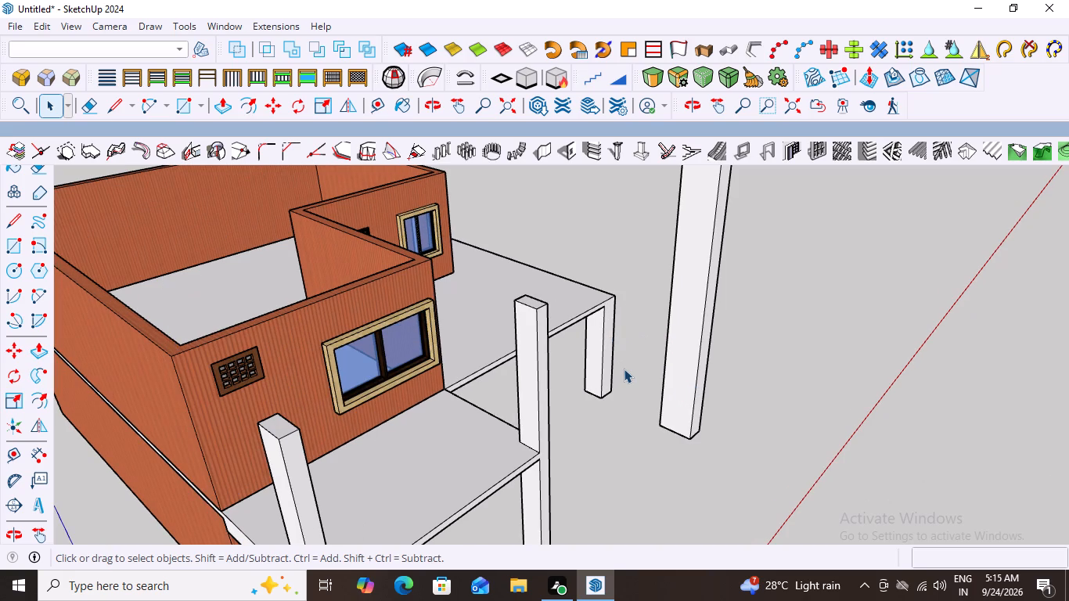
{"action": "scroll", "coordinate": [624, 369], "scroll_direction": "down", "scroll_amount": 2}
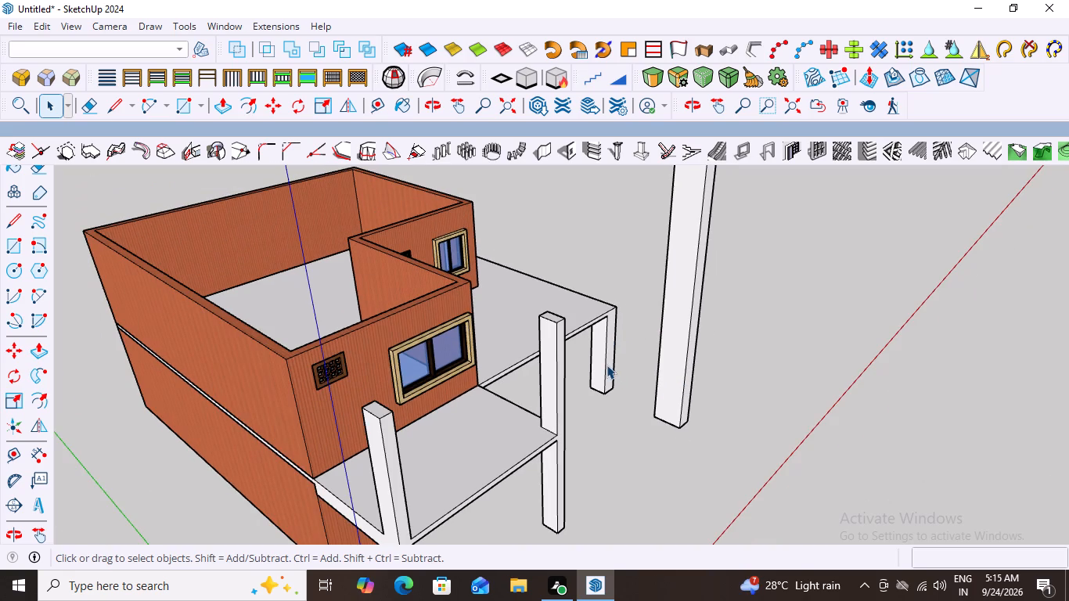
{"action": "scroll", "coordinate": [617, 369], "scroll_direction": "down", "scroll_amount": 2}
{"action": "middle_click_drag", "start_coordinate": [578, 394], "coordinate": [560, 328]}
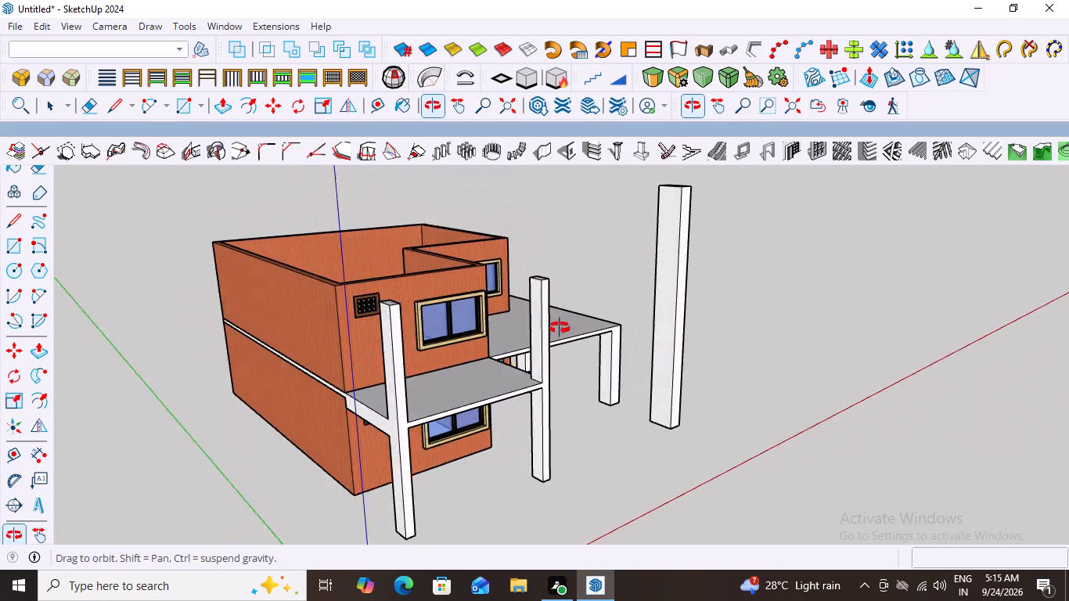
{"action": "middle_click_drag", "start_coordinate": [560, 328], "coordinate": [560, 328]}
{"action": "scroll", "coordinate": [237, 352], "scroll_direction": "up", "scroll_amount": 1}
{"action": "scroll", "coordinate": [343, 379], "scroll_direction": "up", "scroll_amount": 2}
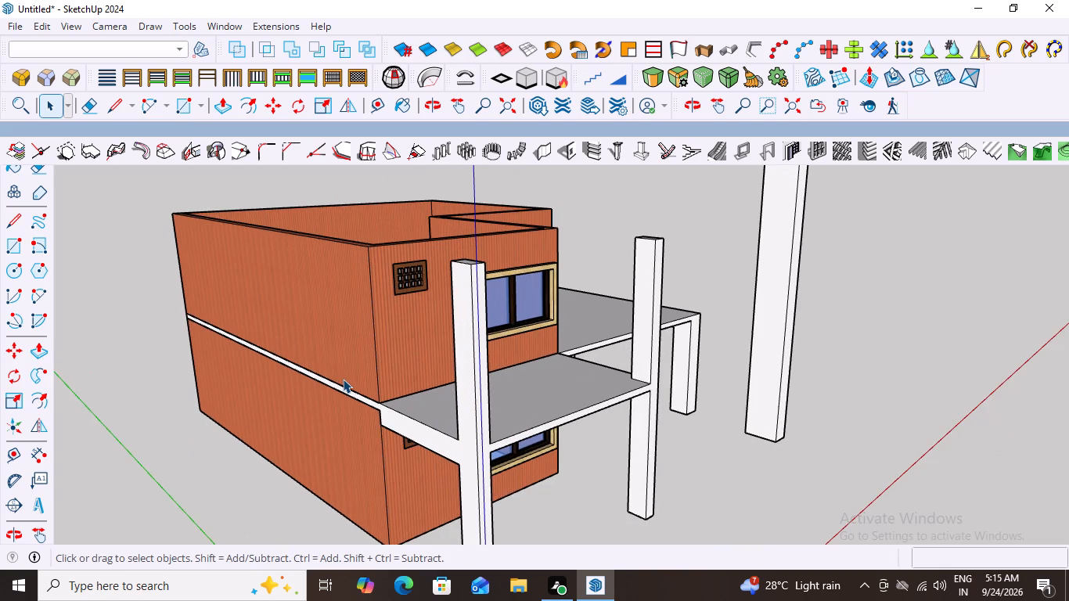
{"action": "scroll", "coordinate": [343, 379], "scroll_direction": "down", "scroll_amount": 5}
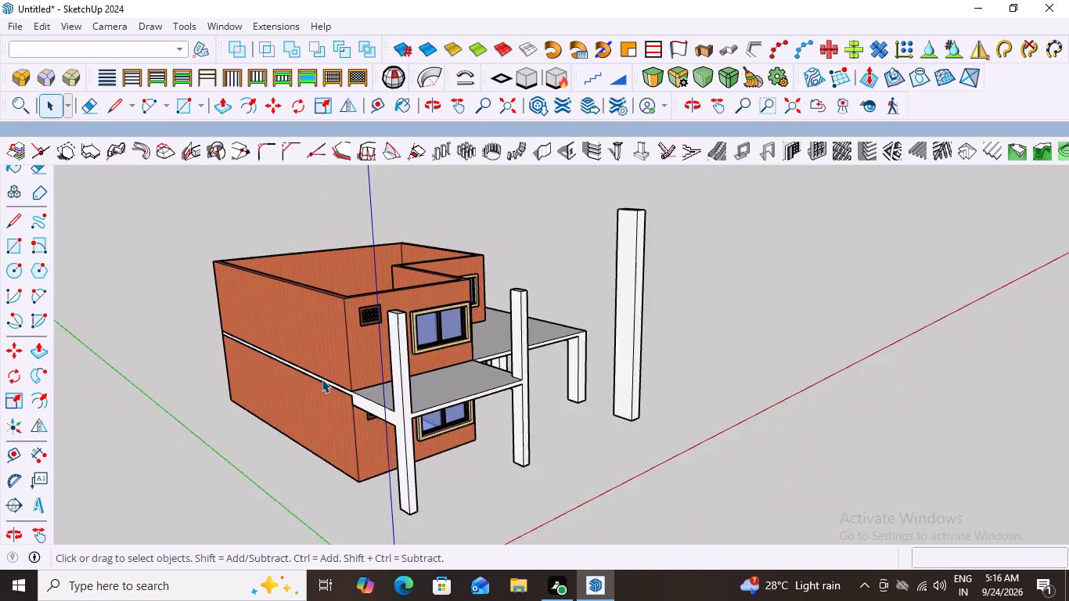
{"action": "scroll", "coordinate": [322, 379], "scroll_direction": "down", "scroll_amount": 3}
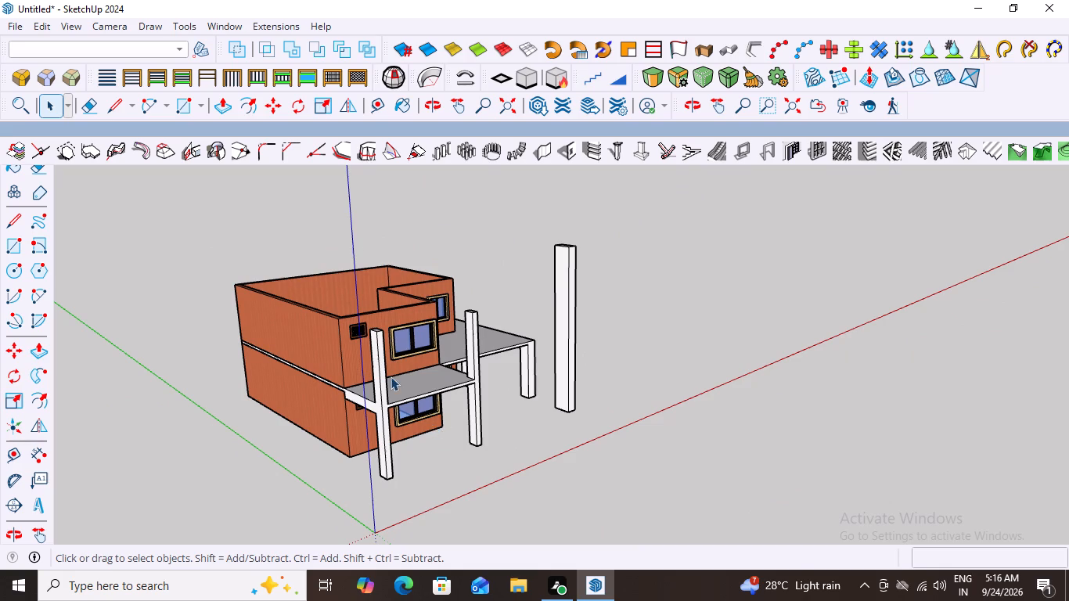
{"action": "middle_click_drag", "start_coordinate": [376, 362], "coordinate": [502, 390]}
{"action": "scroll", "coordinate": [490, 388], "scroll_direction": "up", "scroll_amount": 1}
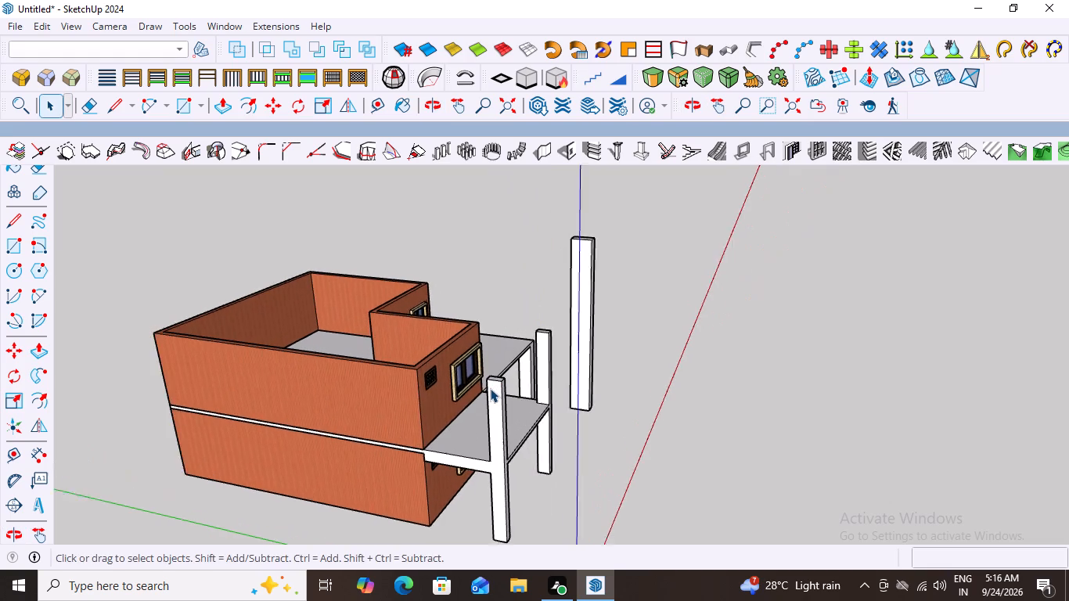
{"action": "scroll", "coordinate": [490, 388], "scroll_direction": "up", "scroll_amount": 3}
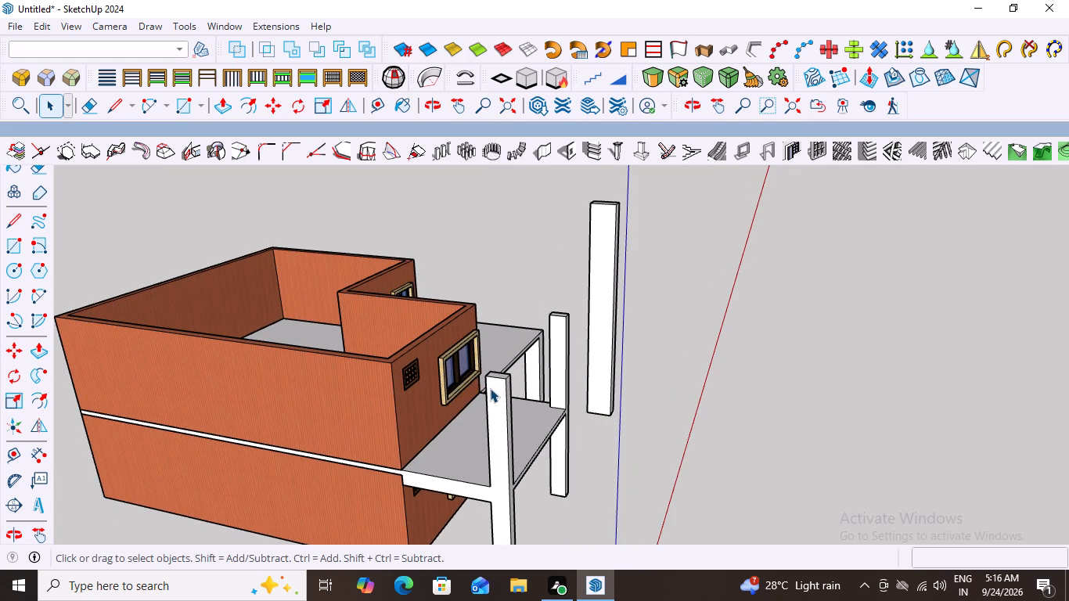
{"action": "scroll", "coordinate": [488, 388], "scroll_direction": "down", "scroll_amount": 1}
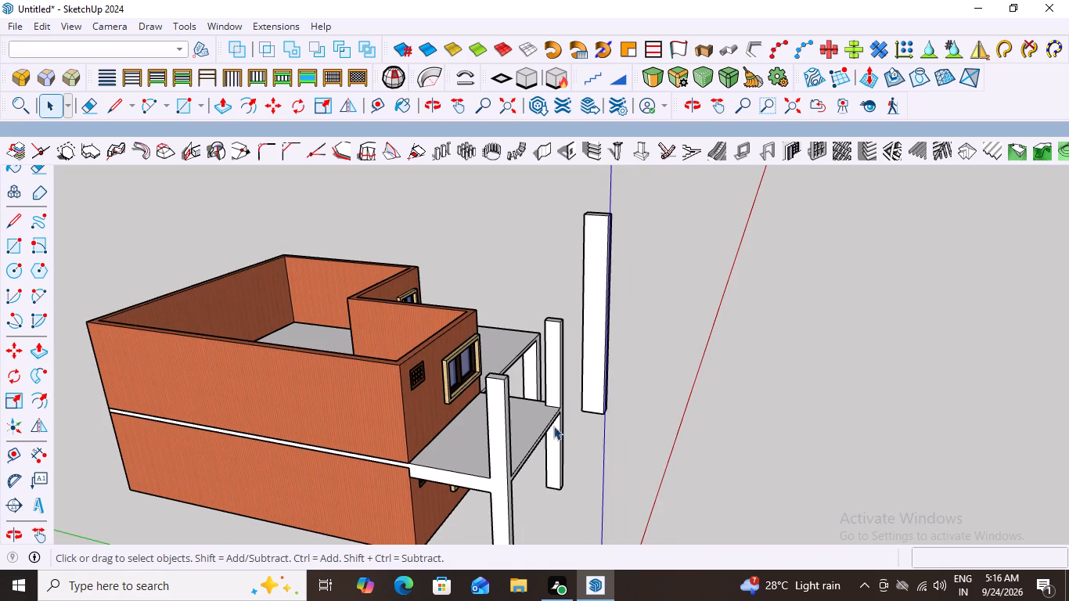
{"action": "middle_click_drag", "start_coordinate": [557, 427], "coordinate": [272, 460]}
{"action": "scroll", "coordinate": [513, 436], "scroll_direction": "down", "scroll_amount": 1}
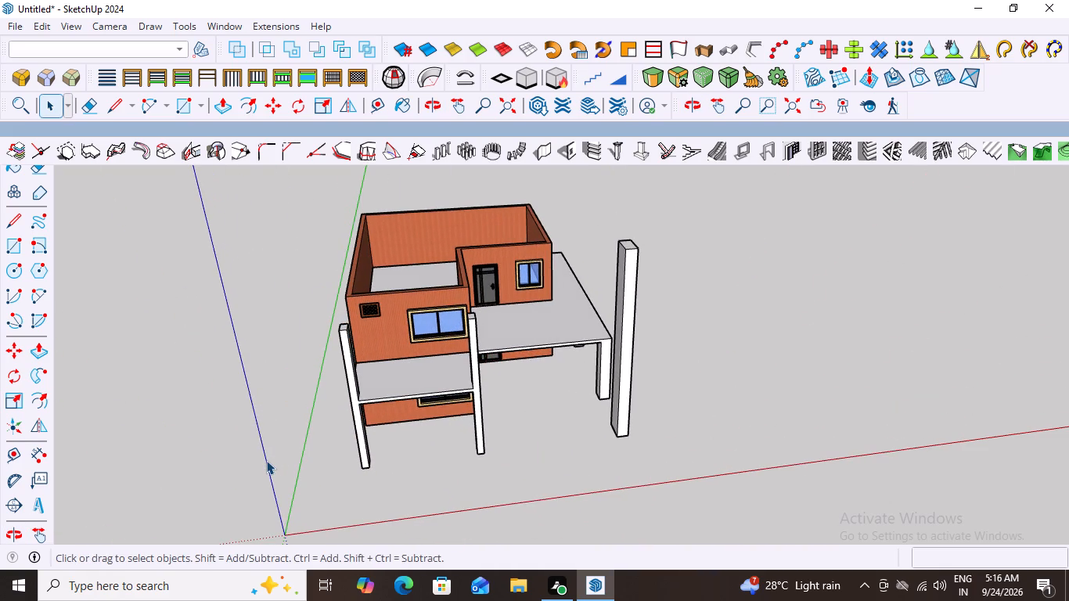
{"action": "middle_click_drag", "start_coordinate": [424, 369], "coordinate": [341, 379]}
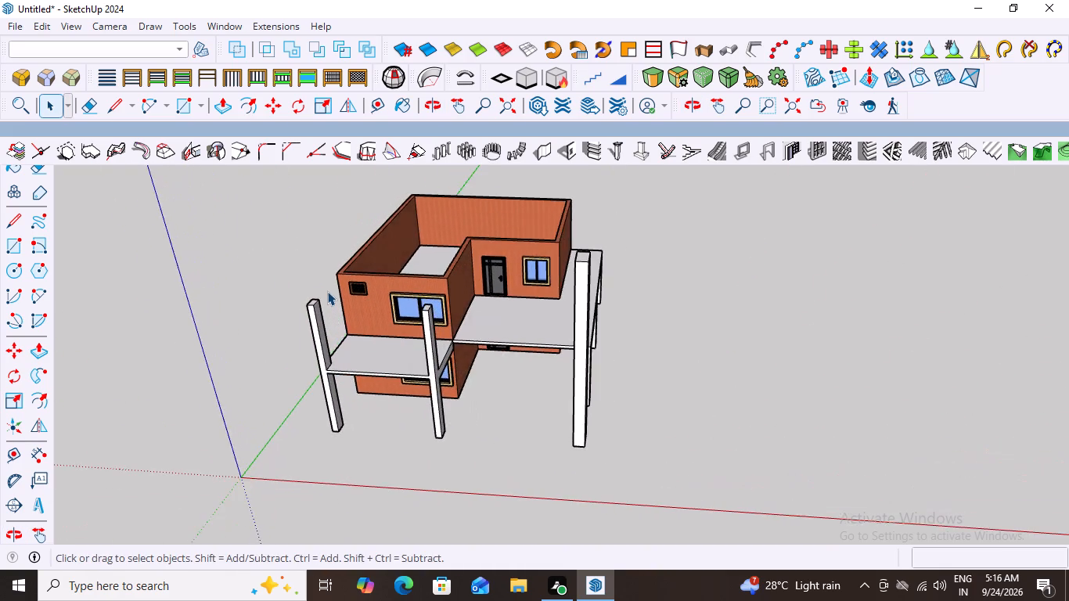
{"action": "scroll", "coordinate": [327, 290], "scroll_direction": "up", "scroll_amount": 6}
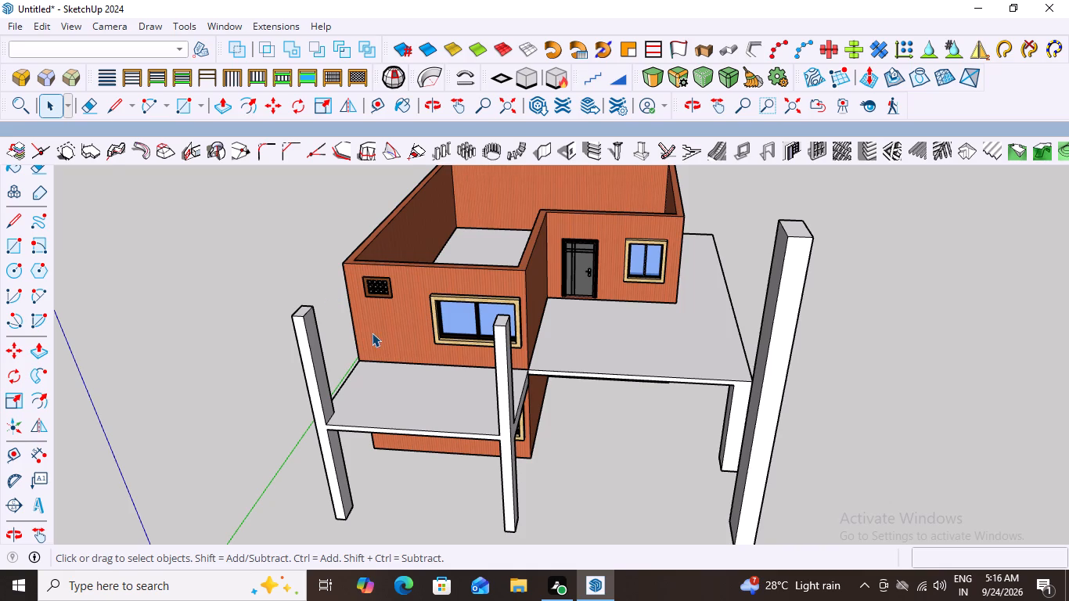
{"action": "scroll", "coordinate": [372, 333], "scroll_direction": "down", "scroll_amount": 6}
{"action": "middle_click_drag", "start_coordinate": [384, 315], "coordinate": [435, 372]}
{"action": "scroll", "coordinate": [387, 316], "scroll_direction": "down", "scroll_amount": 1}
{"action": "scroll", "coordinate": [435, 372], "scroll_direction": "down", "scroll_amount": 3}
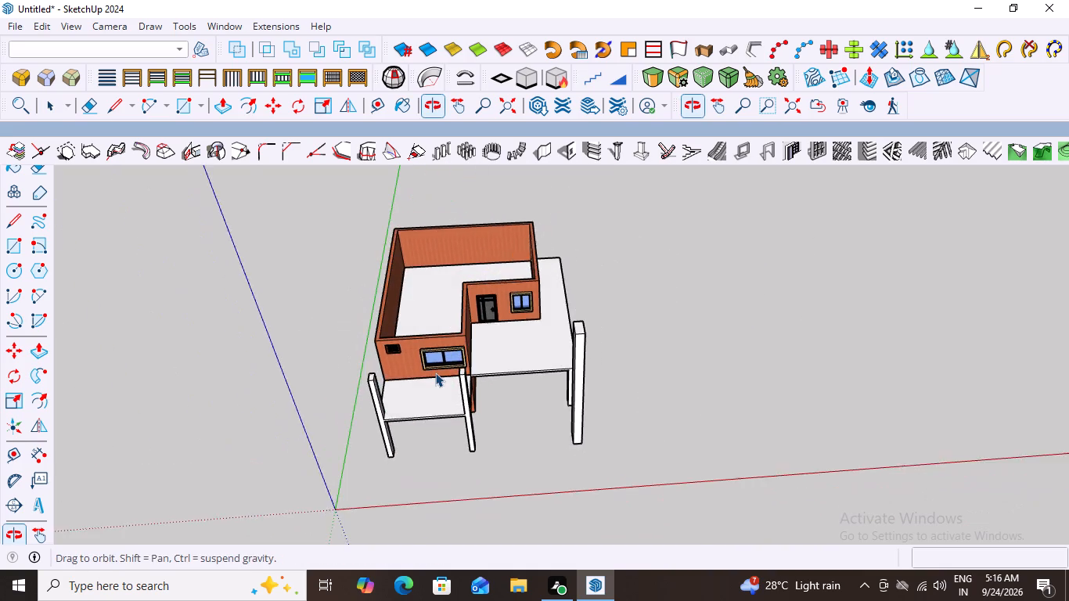
{"action": "scroll", "coordinate": [378, 314], "scroll_direction": "up", "scroll_amount": 6}
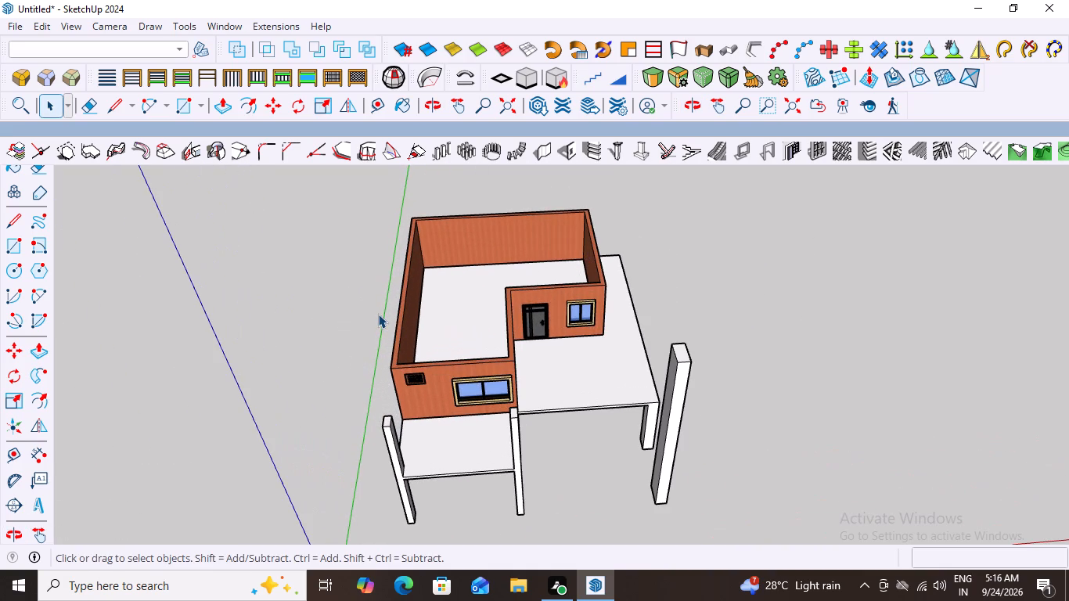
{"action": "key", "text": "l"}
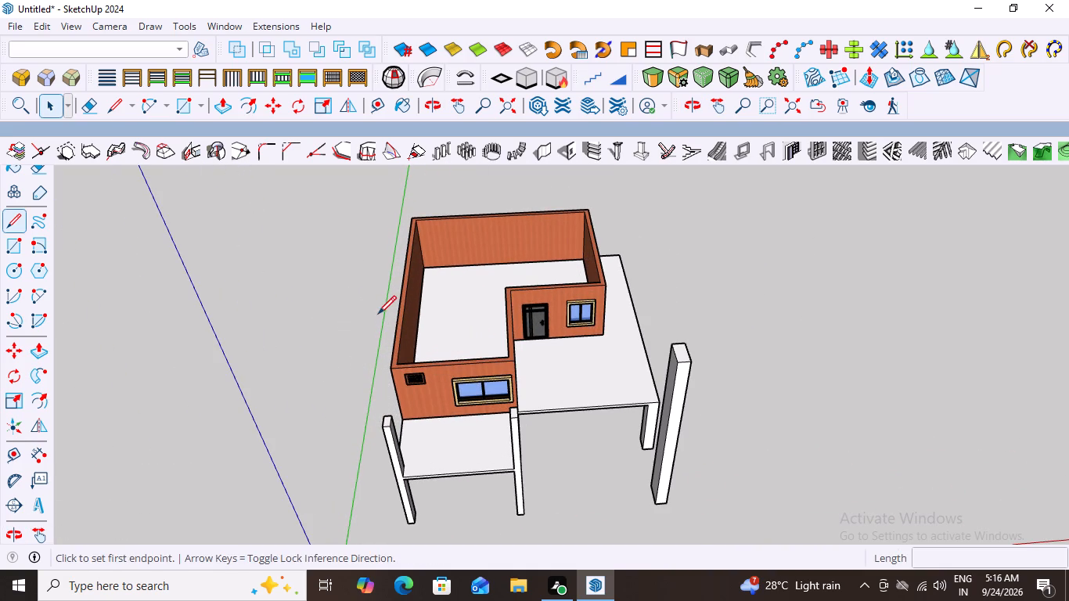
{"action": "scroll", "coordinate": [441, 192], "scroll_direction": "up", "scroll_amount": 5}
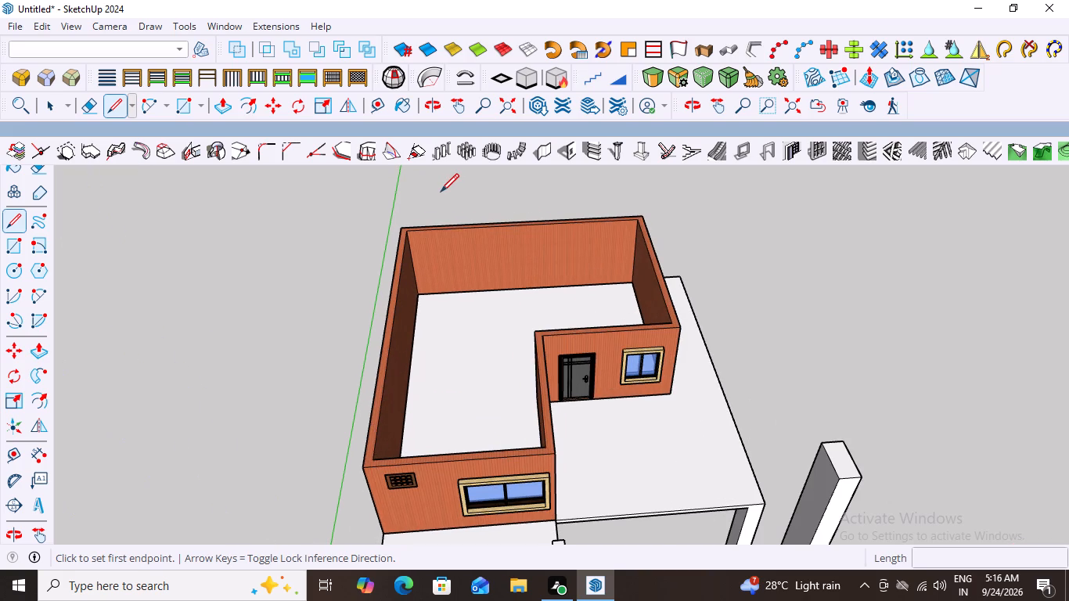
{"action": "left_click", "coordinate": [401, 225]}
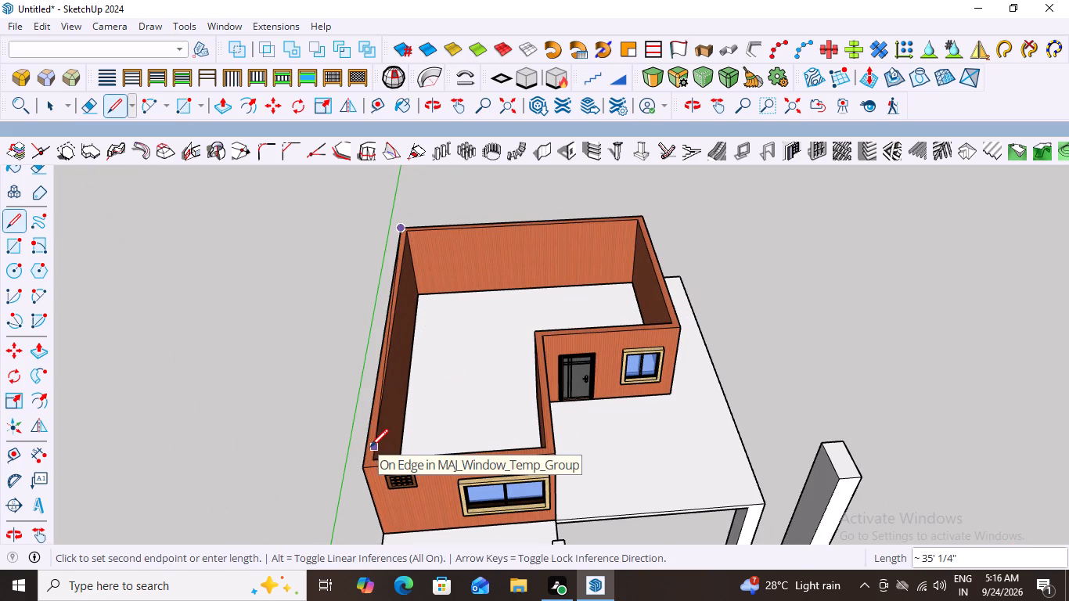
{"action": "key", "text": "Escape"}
Cover the upper-floor wall tops with two adjoining rectangles, about 30' 6" by 21' 10" and 16' 2" by 15' 3".
{"action": "key", "text": "r"}
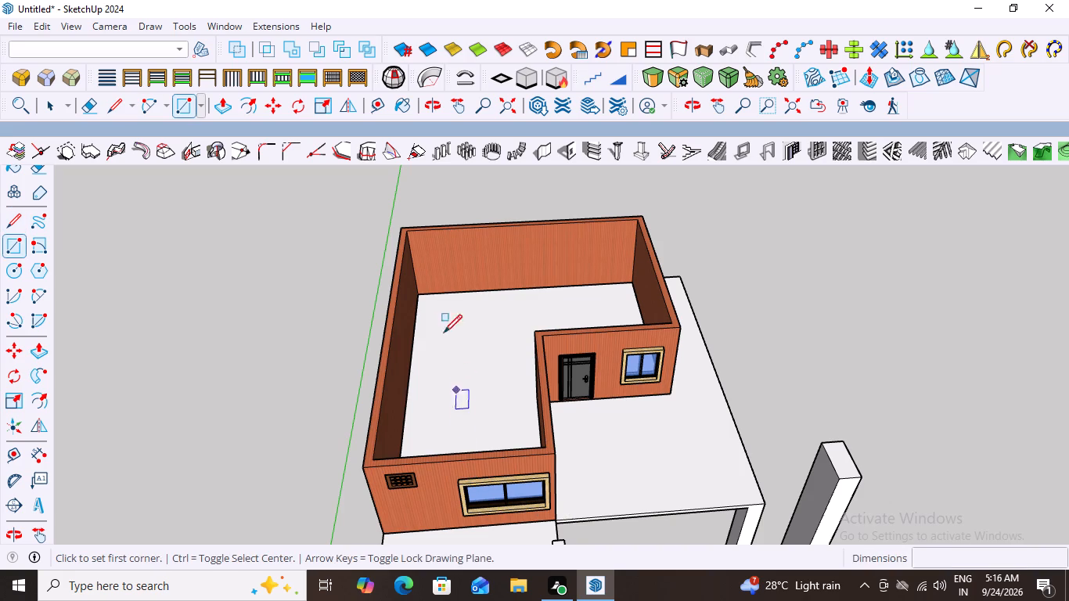
{"action": "left_click", "coordinate": [401, 225]}
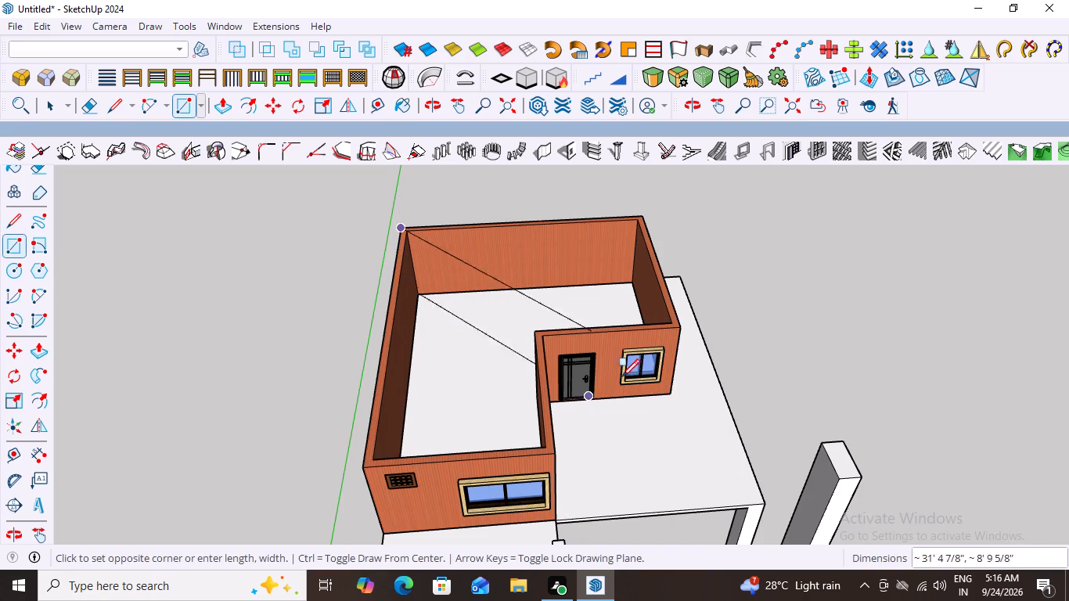
{"action": "left_click", "coordinate": [677, 328]}
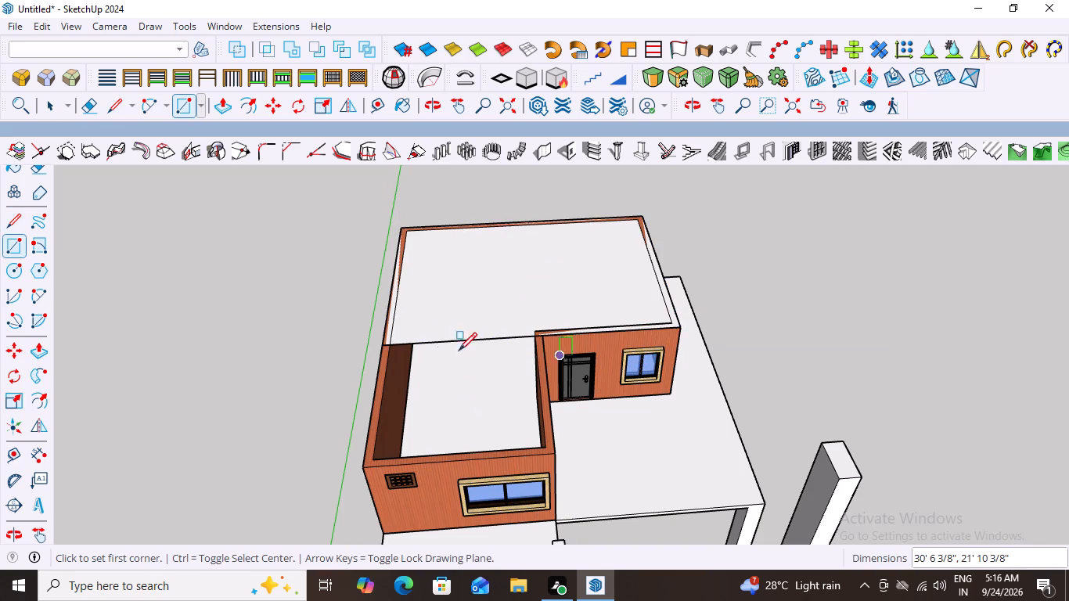
{"action": "left_click", "coordinate": [384, 345]}
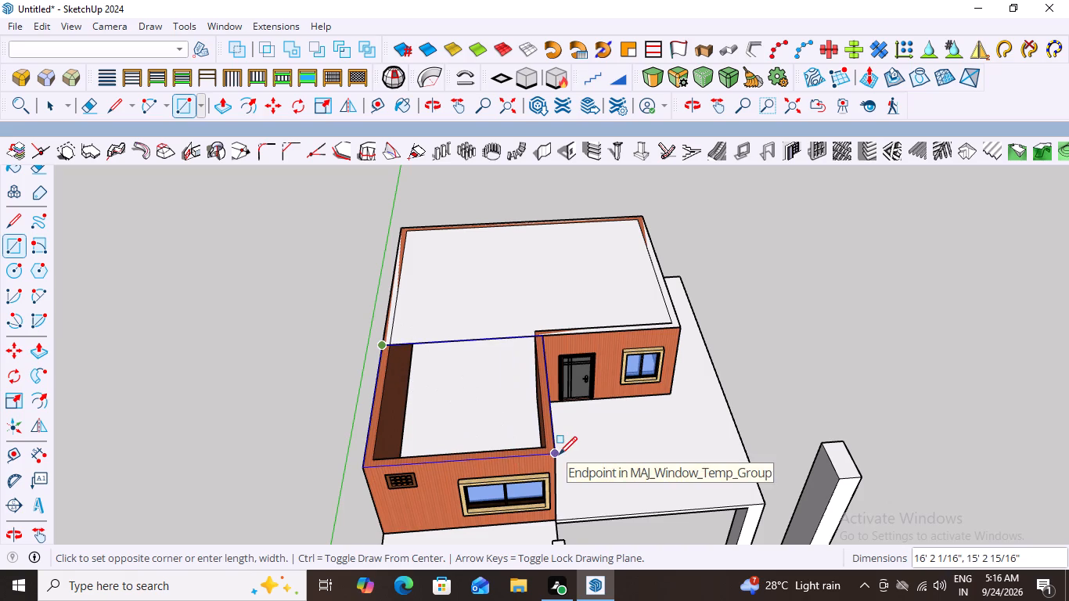
{"action": "left_click", "coordinate": [555, 452]}
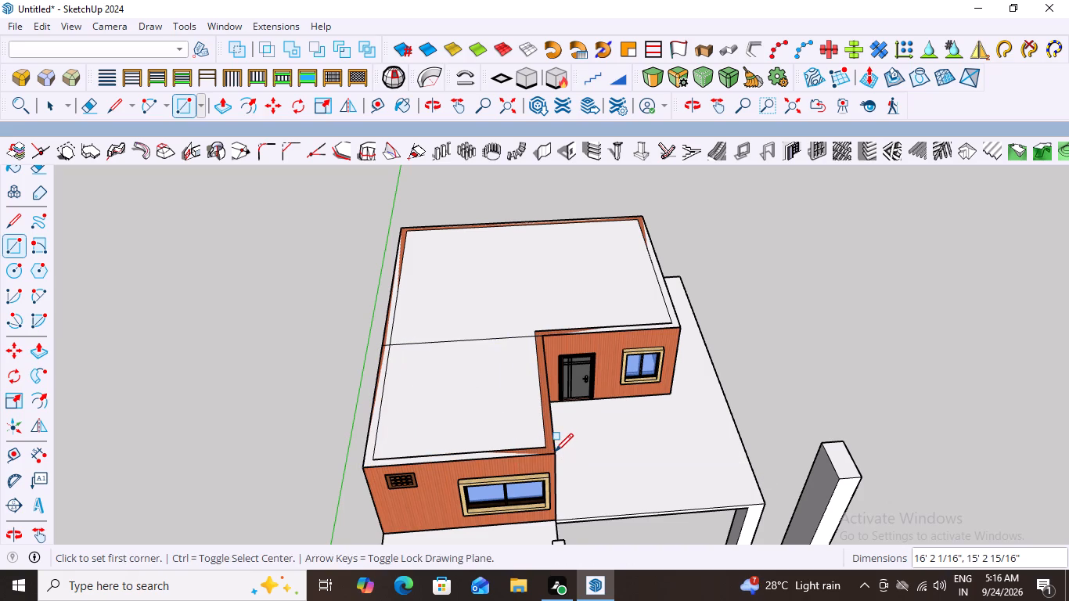
Delete the shared edge between the two roof rectangles to merge them into one L-shaped face.
{"action": "key", "text": "space"}
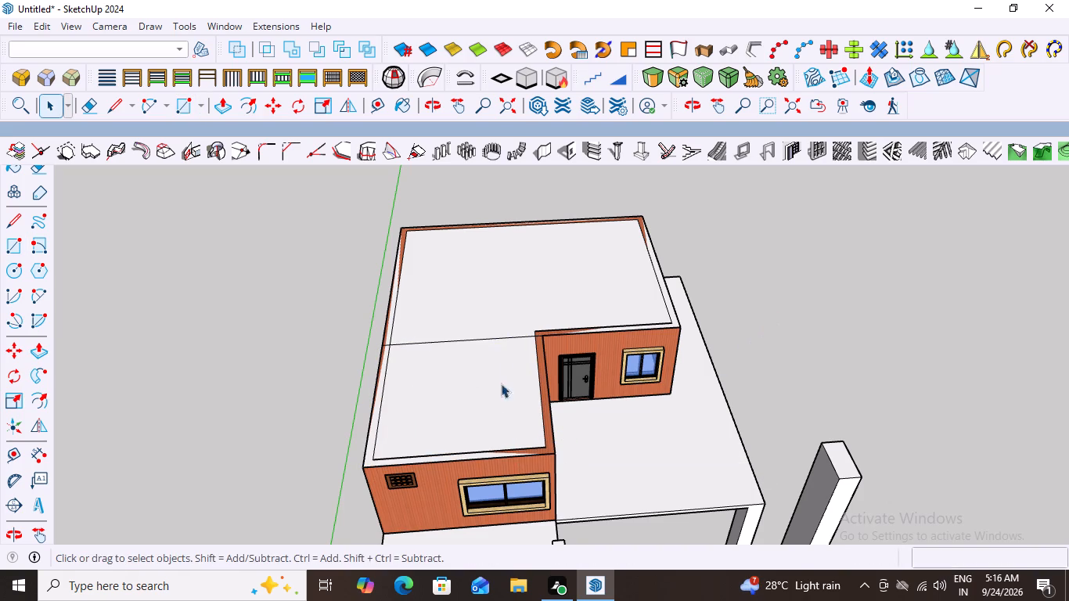
{"action": "left_click", "coordinate": [479, 337]}
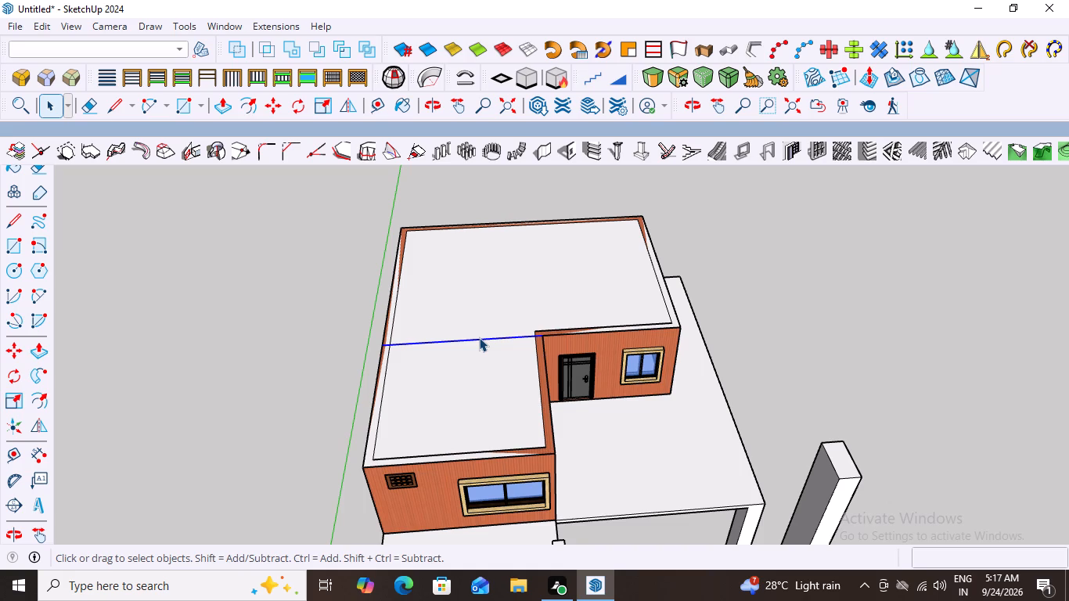
{"action": "key", "text": "Delete"}
Make a group from the L-shaped roof face and its boundary edges.
{"action": "double_click", "coordinate": [479, 337]}
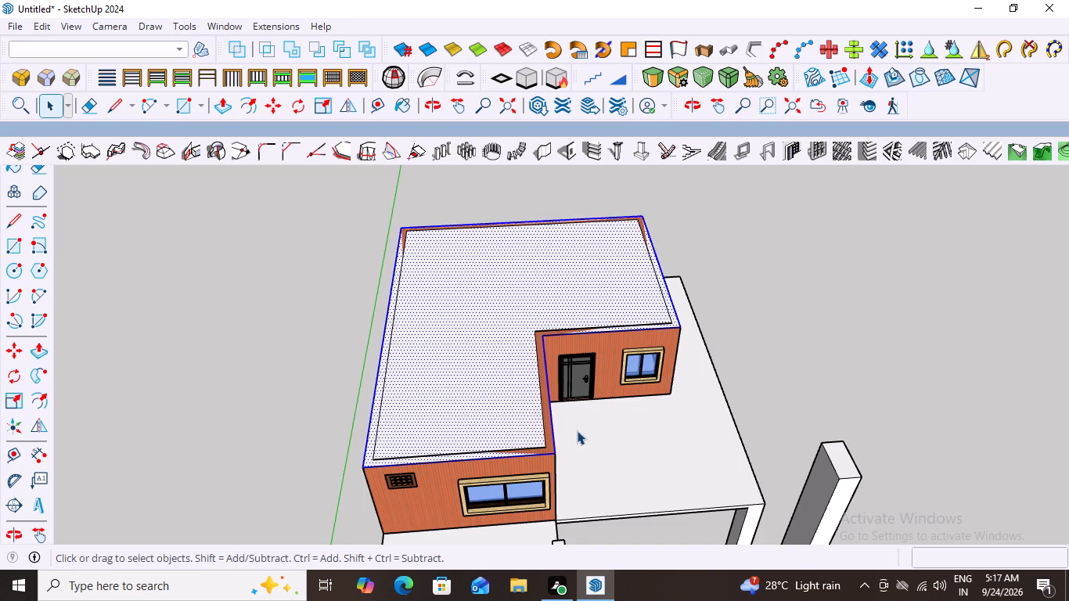
{"action": "right_click", "coordinate": [485, 374]}
{"action": "left_click", "coordinate": [531, 146]}
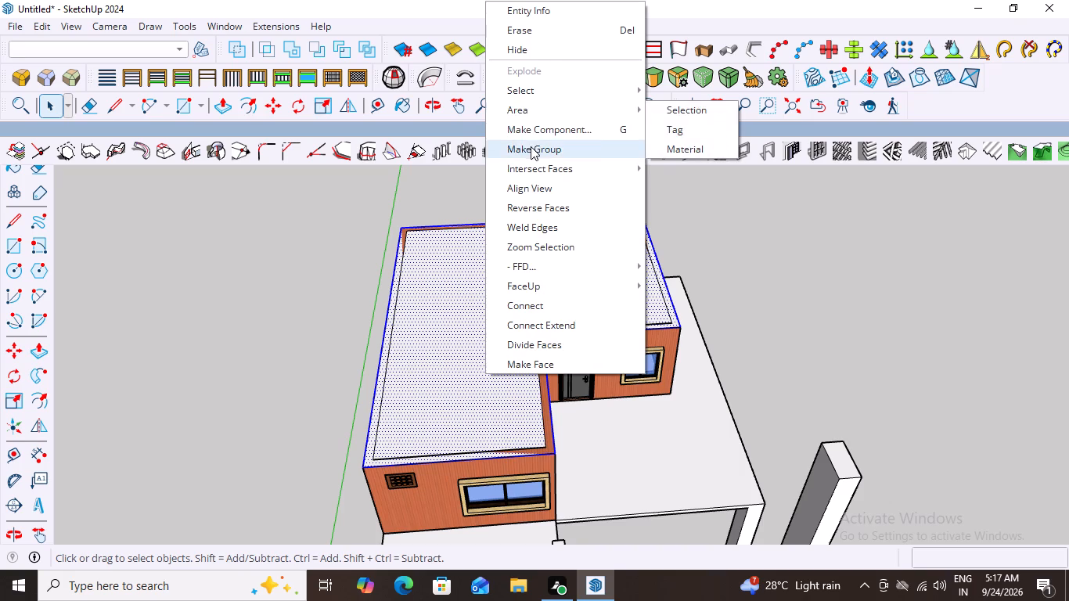
Open the L-shaped roof group, extrude its face upward 6", and close the group.
{"action": "double_click", "coordinate": [492, 393]}
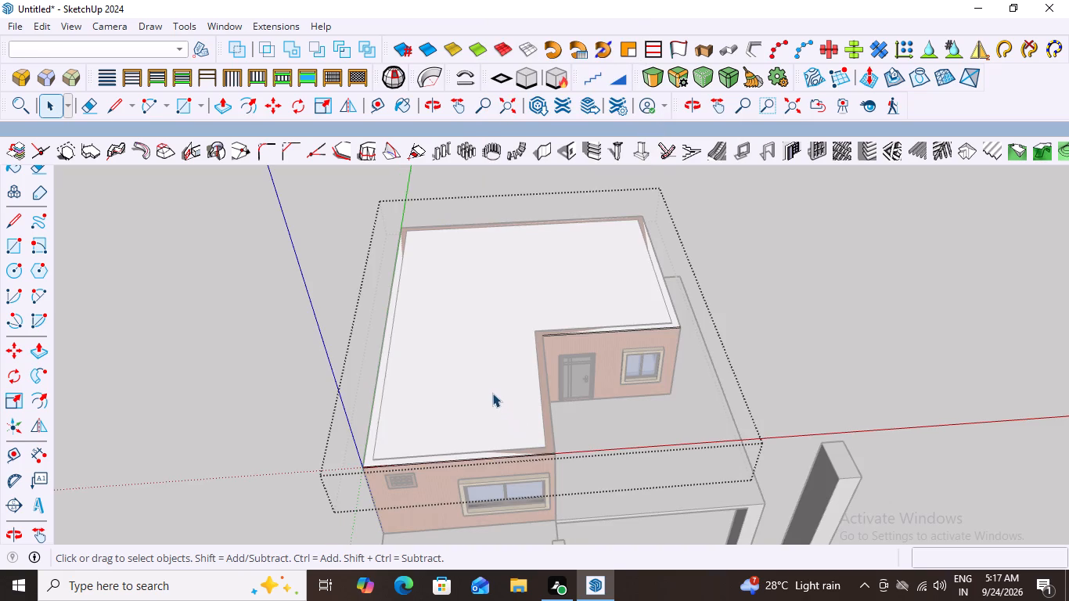
{"action": "left_click", "coordinate": [492, 393]}
{"action": "key", "text": "p"}
{"action": "left_click", "coordinate": [492, 393]}
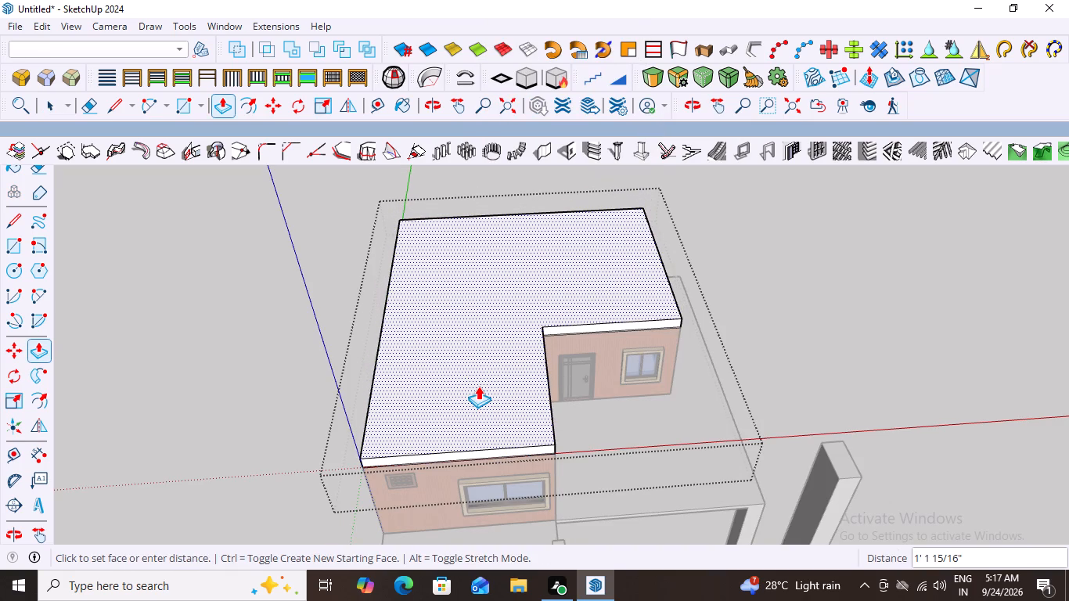
{"action": "key", "text": "6"}
{"action": "key", "text": "shift+quotedbl"}
{"action": "key", "text": "Return"}
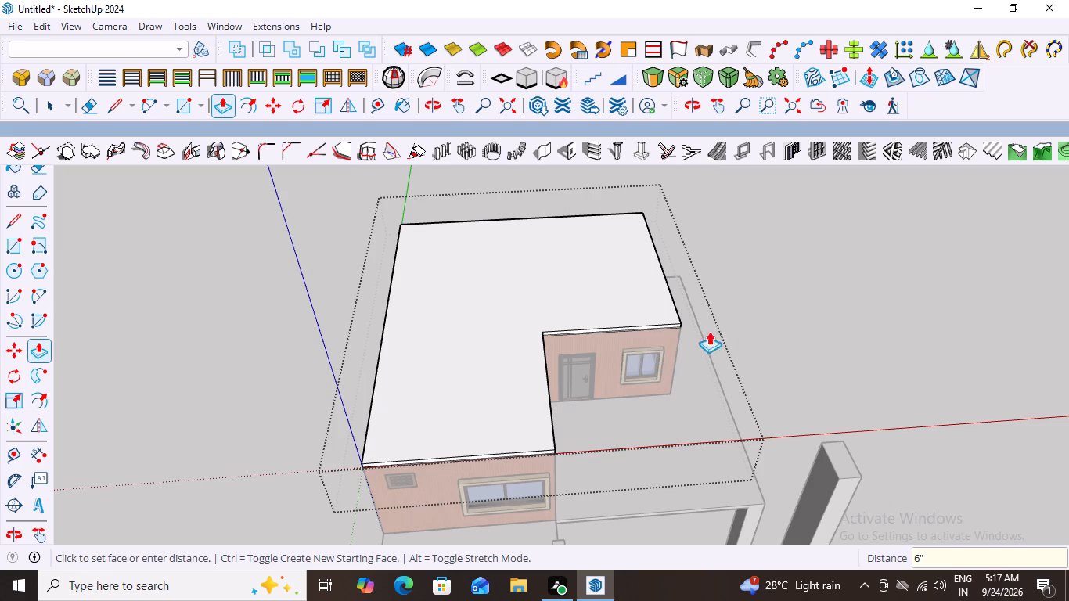
{"action": "key", "text": "space"}
{"action": "left_click", "coordinate": [780, 296]}
{"action": "double_click", "coordinate": [464, 321]}
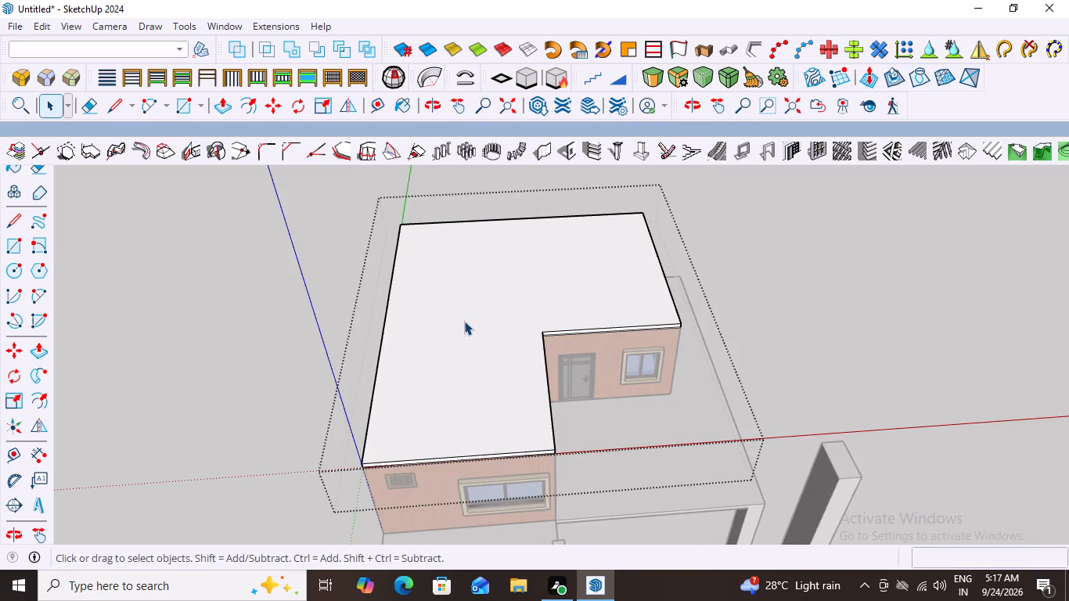
{"action": "left_click", "coordinate": [763, 254]}
{"action": "left_click", "coordinate": [500, 303]}
{"action": "left_click", "coordinate": [750, 311]}
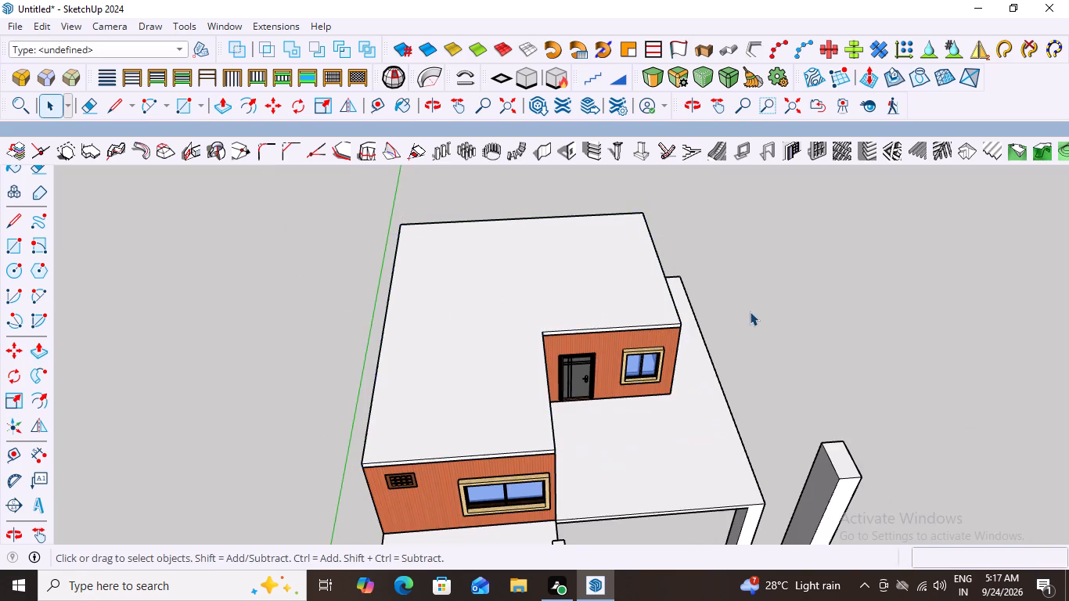
Examine the roofed house from several sides, focusing on the balcony columns beside the front wall and their tops.
{"action": "scroll", "coordinate": [564, 420], "scroll_direction": "down", "scroll_amount": 6}
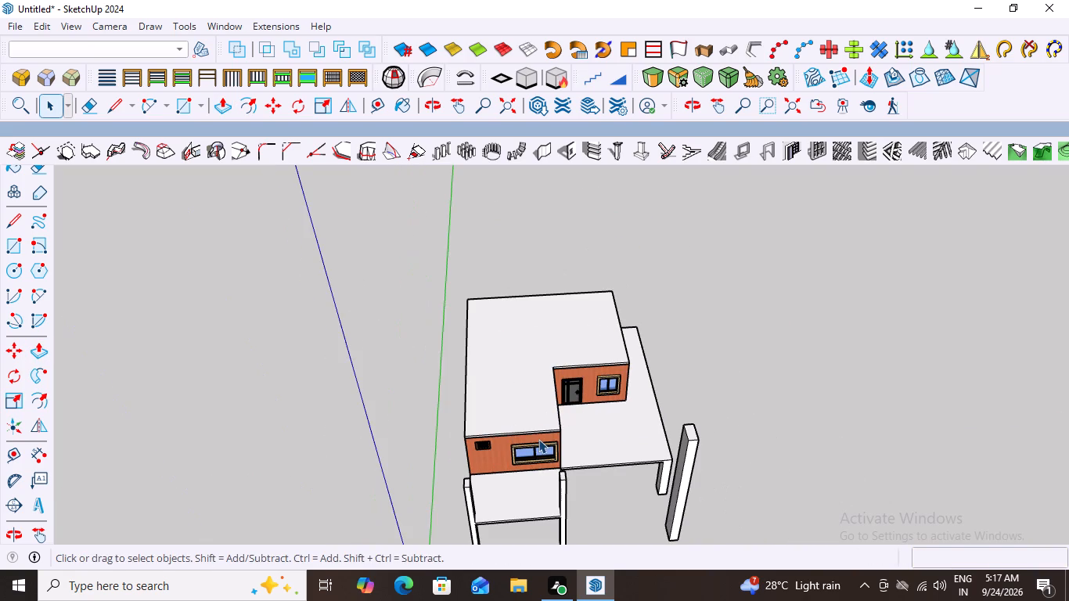
{"action": "scroll", "coordinate": [574, 315], "scroll_direction": "down", "scroll_amount": 4}
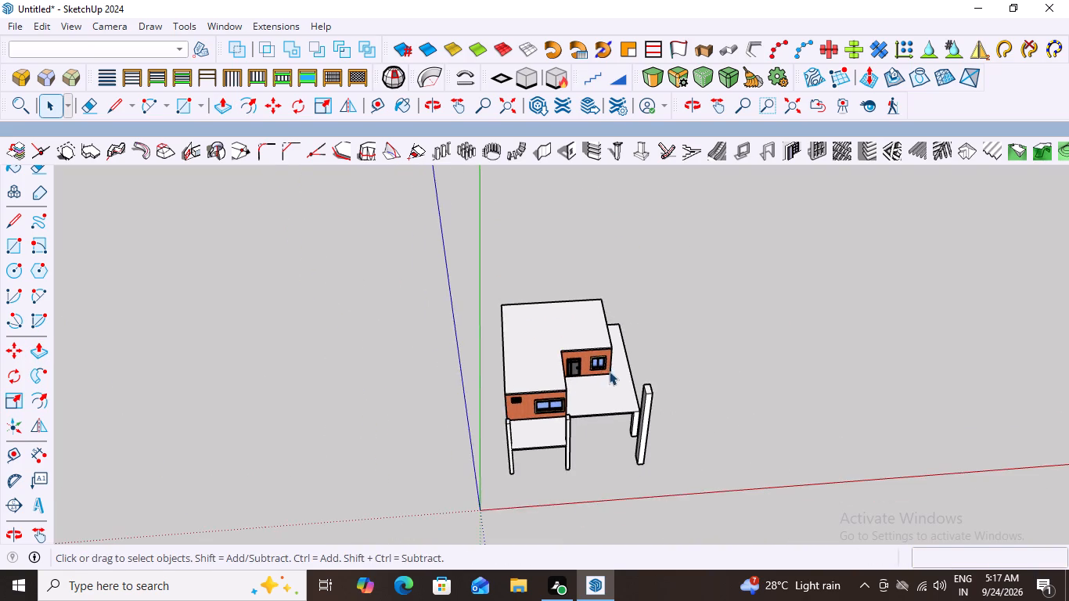
{"action": "middle_click_drag", "start_coordinate": [608, 372], "coordinate": [578, 246]}
{"action": "scroll", "coordinate": [574, 346], "scroll_direction": "down", "scroll_amount": 1}
{"action": "scroll", "coordinate": [578, 246], "scroll_direction": "up", "scroll_amount": 1}
{"action": "scroll", "coordinate": [497, 371], "scroll_direction": "up", "scroll_amount": 10}
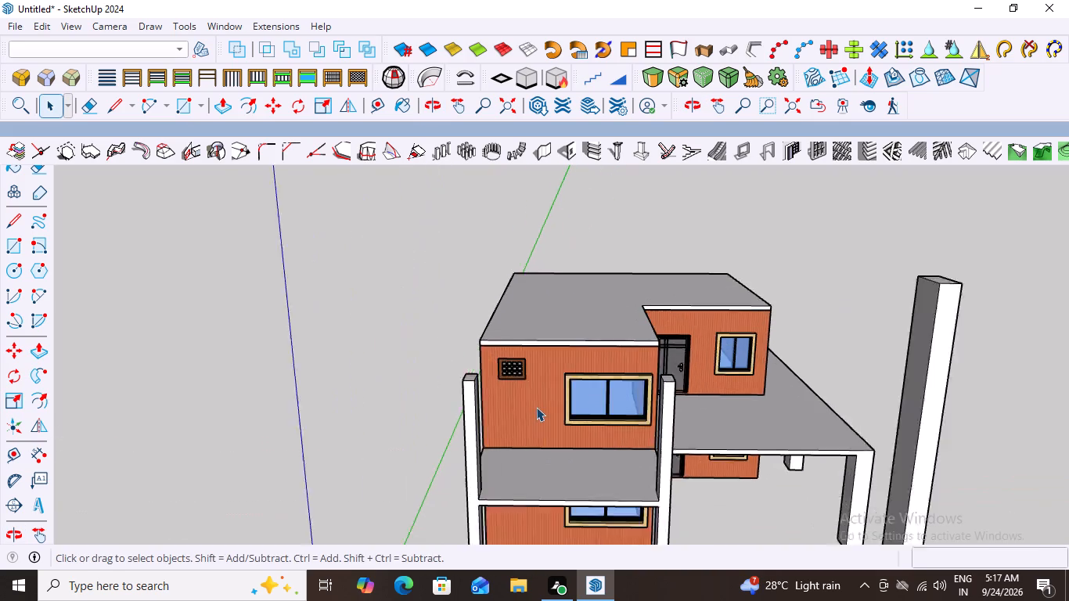
{"action": "scroll", "coordinate": [536, 407], "scroll_direction": "up", "scroll_amount": 2}
{"action": "middle_click_drag", "start_coordinate": [567, 358], "coordinate": [466, 372]}
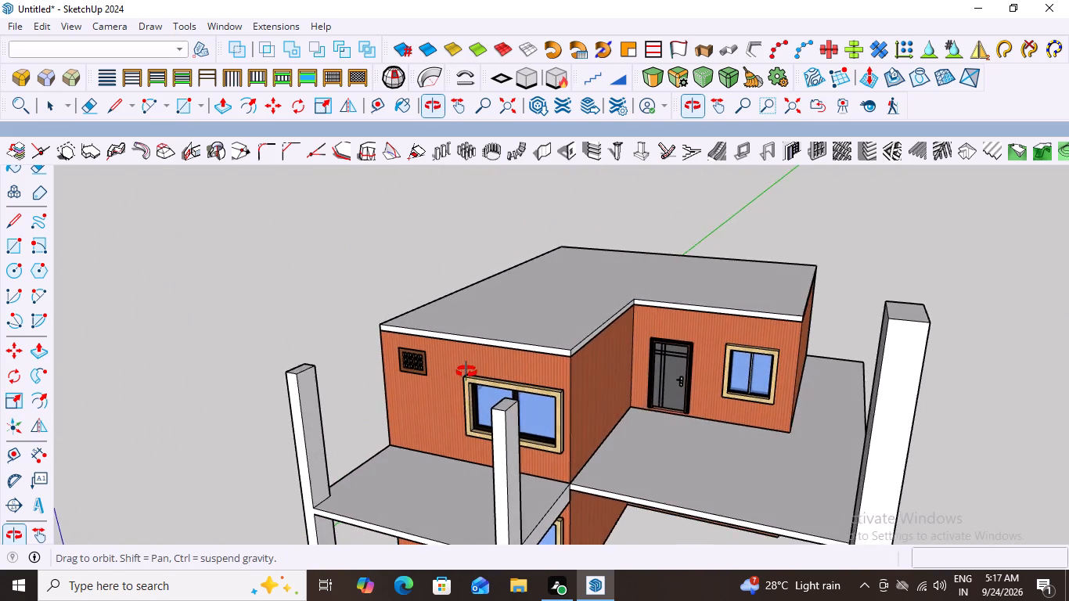
{"action": "middle_click_drag", "start_coordinate": [466, 372], "coordinate": [477, 369]}
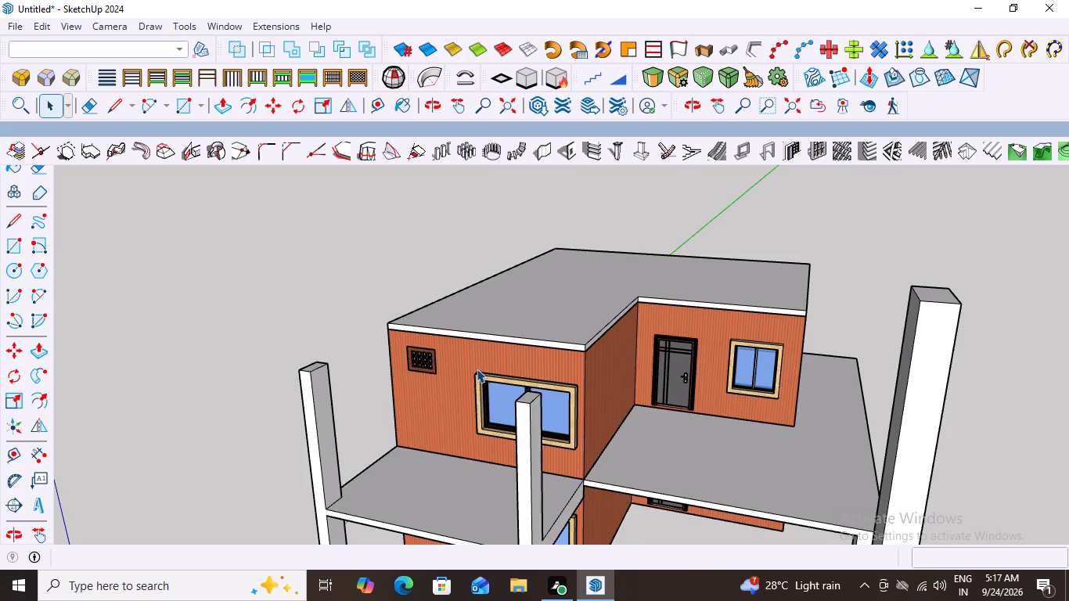
{"action": "scroll", "coordinate": [477, 369], "scroll_direction": "down", "scroll_amount": 3}
{"action": "middle_click_drag", "start_coordinate": [586, 418], "coordinate": [508, 446]}
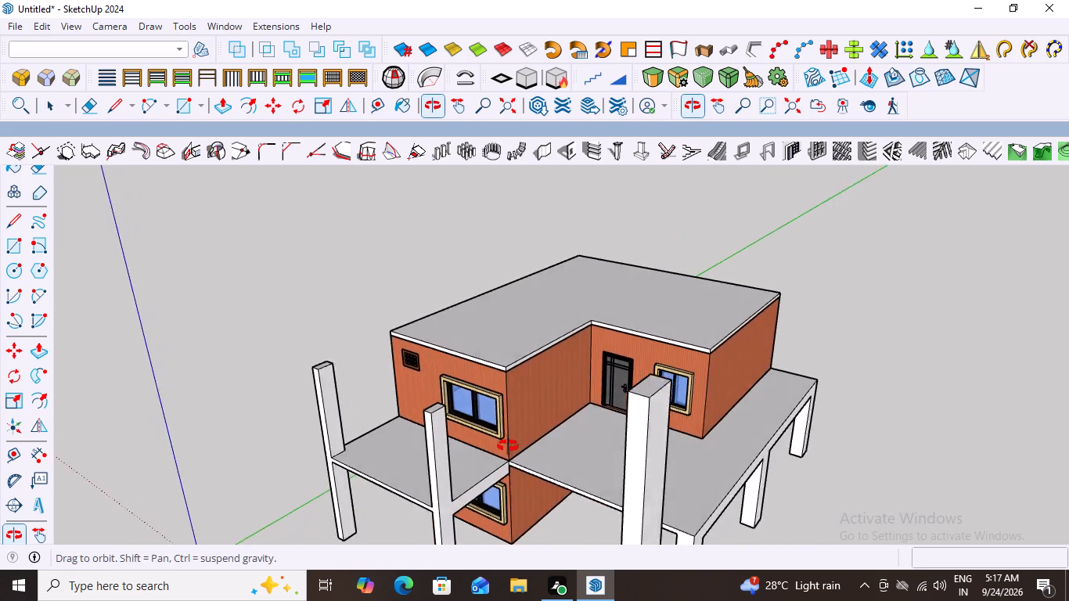
{"action": "middle_click_drag", "start_coordinate": [508, 446], "coordinate": [473, 452]}
{"action": "scroll", "coordinate": [456, 386], "scroll_direction": "up", "scroll_amount": 6}
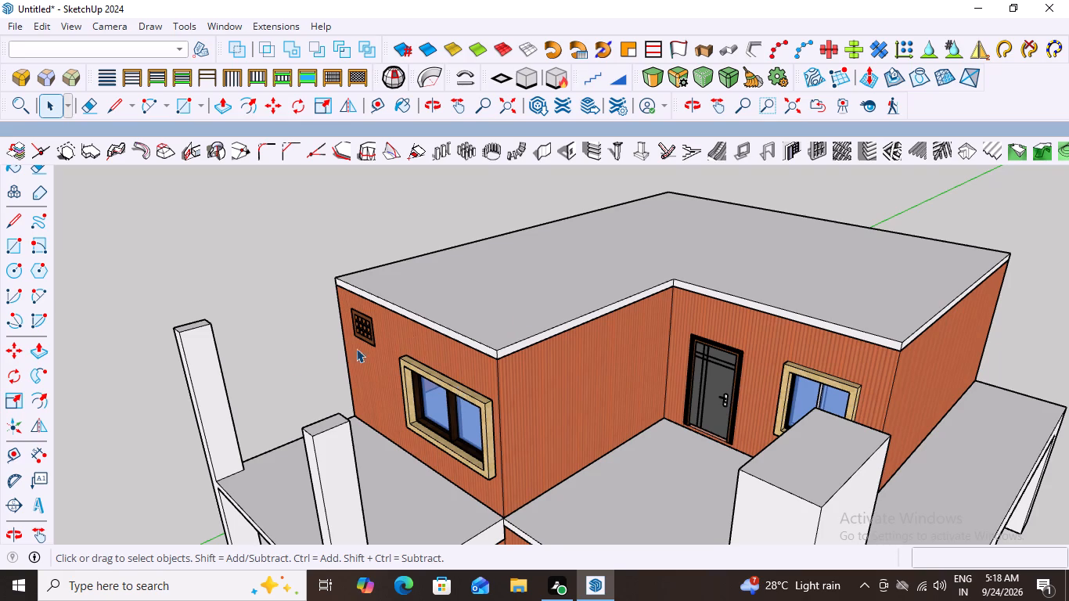
{"action": "scroll", "coordinate": [229, 368], "scroll_direction": "down", "scroll_amount": 4}
{"action": "middle_click_drag", "start_coordinate": [259, 336], "coordinate": [211, 362]}
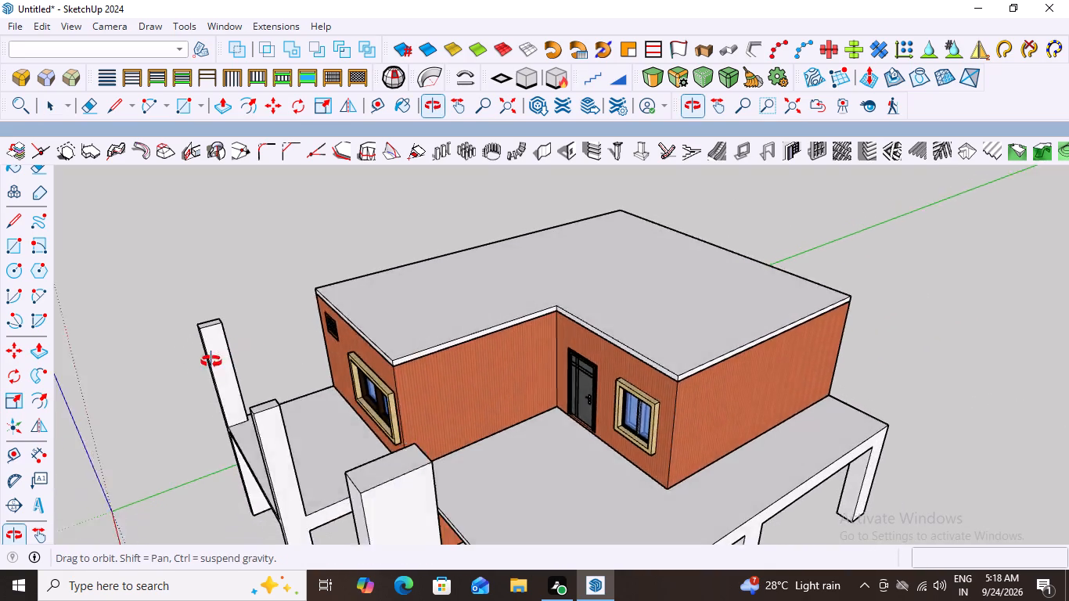
{"action": "middle_click_drag", "start_coordinate": [211, 362], "coordinate": [168, 368]}
{"action": "scroll", "coordinate": [225, 296], "scroll_direction": "up", "scroll_amount": 7}
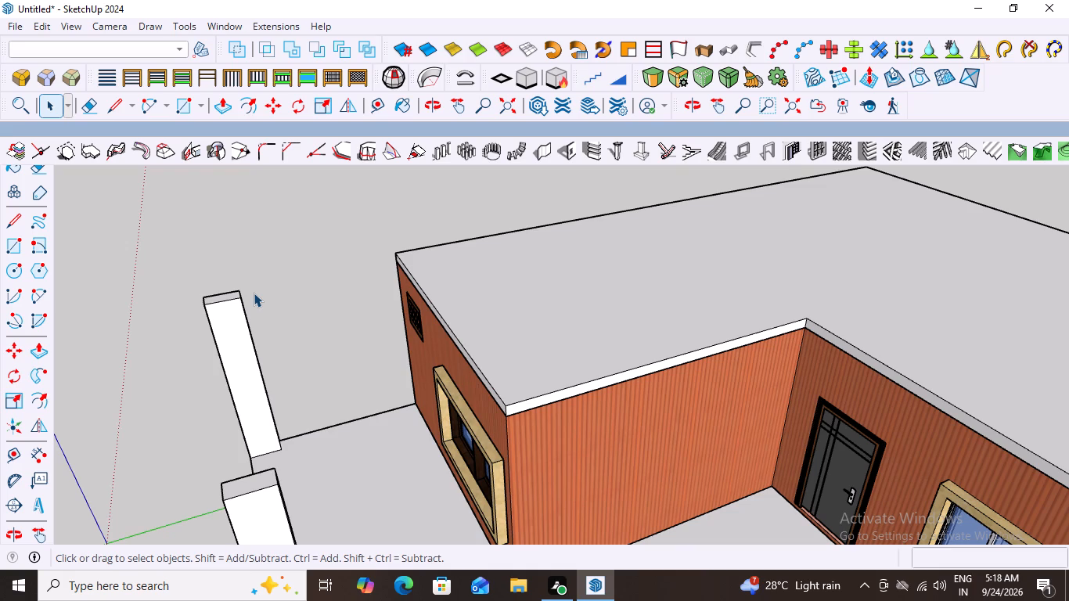
{"action": "scroll", "coordinate": [286, 142], "scroll_direction": "down", "scroll_amount": 5}
{"action": "scroll", "coordinate": [251, 304], "scroll_direction": "down", "scroll_amount": 4}
{"action": "middle_click_drag", "start_coordinate": [337, 323], "coordinate": [257, 340]}
{"action": "scroll", "coordinate": [257, 269], "scroll_direction": "up", "scroll_amount": 8}
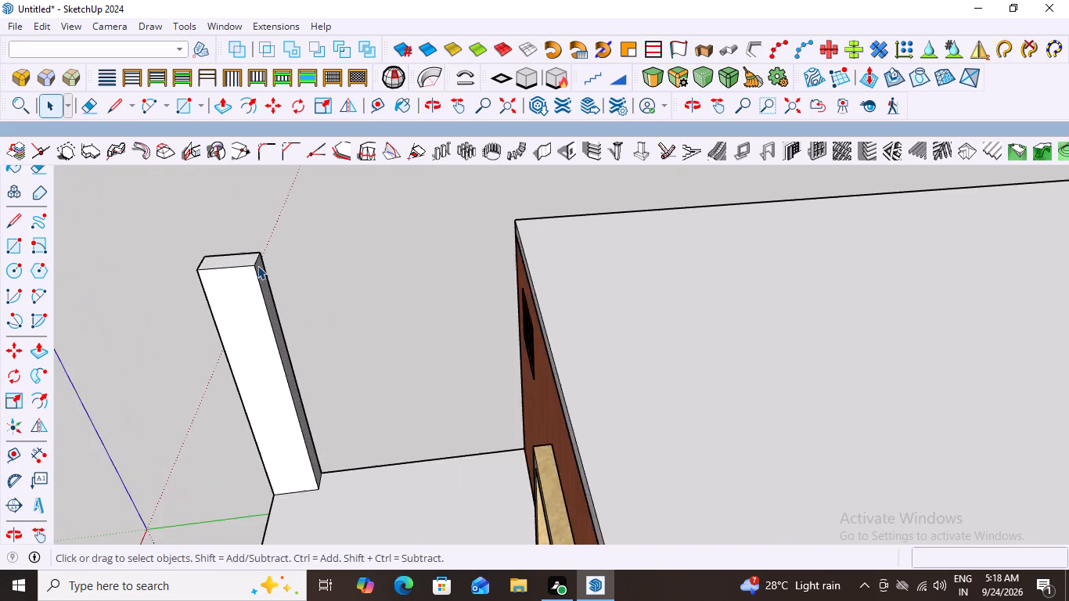
{"action": "scroll", "coordinate": [257, 265], "scroll_direction": "up", "scroll_amount": 9}
{"action": "scroll", "coordinate": [283, 280], "scroll_direction": "down", "scroll_amount": 4}
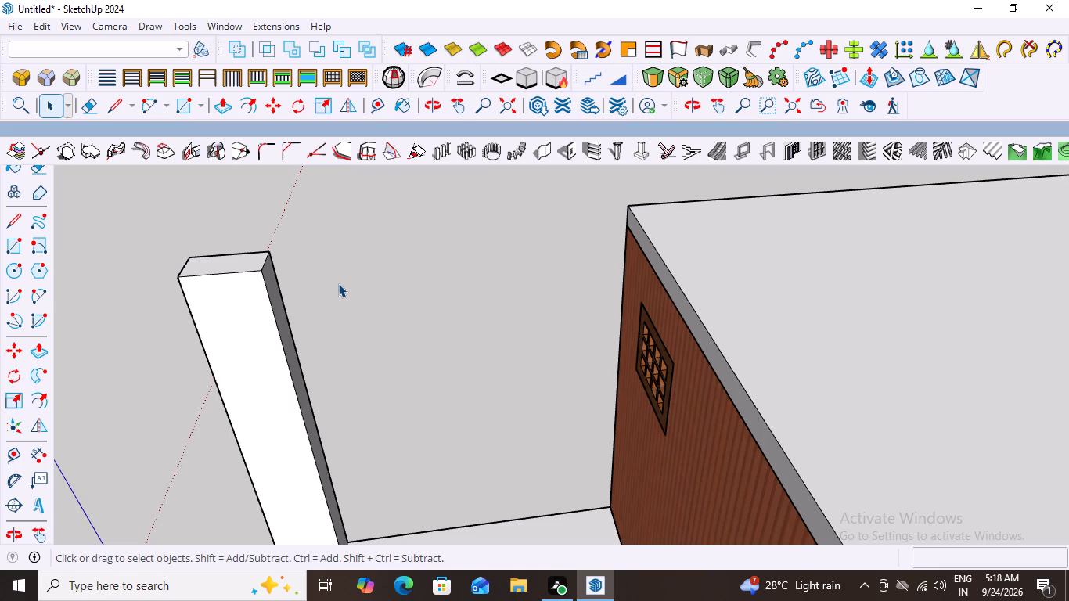
{"action": "scroll", "coordinate": [338, 283], "scroll_direction": "down", "scroll_amount": 13}
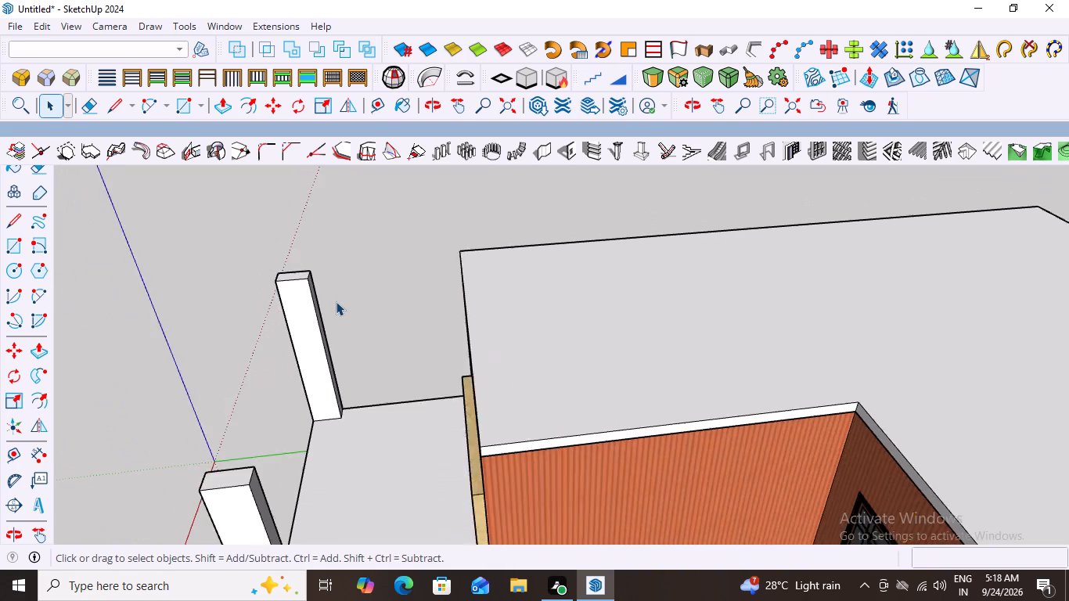
{"action": "scroll", "coordinate": [335, 306], "scroll_direction": "down", "scroll_amount": 3}
{"action": "middle_click_drag", "start_coordinate": [317, 329], "coordinate": [291, 336]}
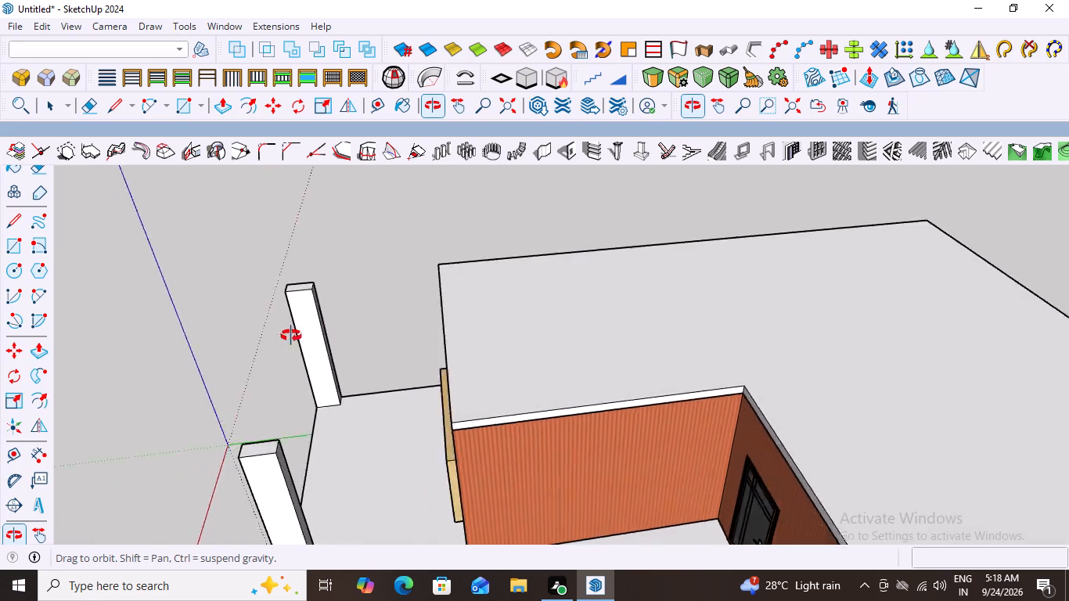
{"action": "middle_click_drag", "start_coordinate": [291, 336], "coordinate": [288, 336]}
Open the balcony structure's group and draw a rectangle about 8 1/8" by 10 13/16" atop the far column's house-facing side.
{"action": "scroll", "coordinate": [351, 290], "scroll_direction": "up", "scroll_amount": 16}
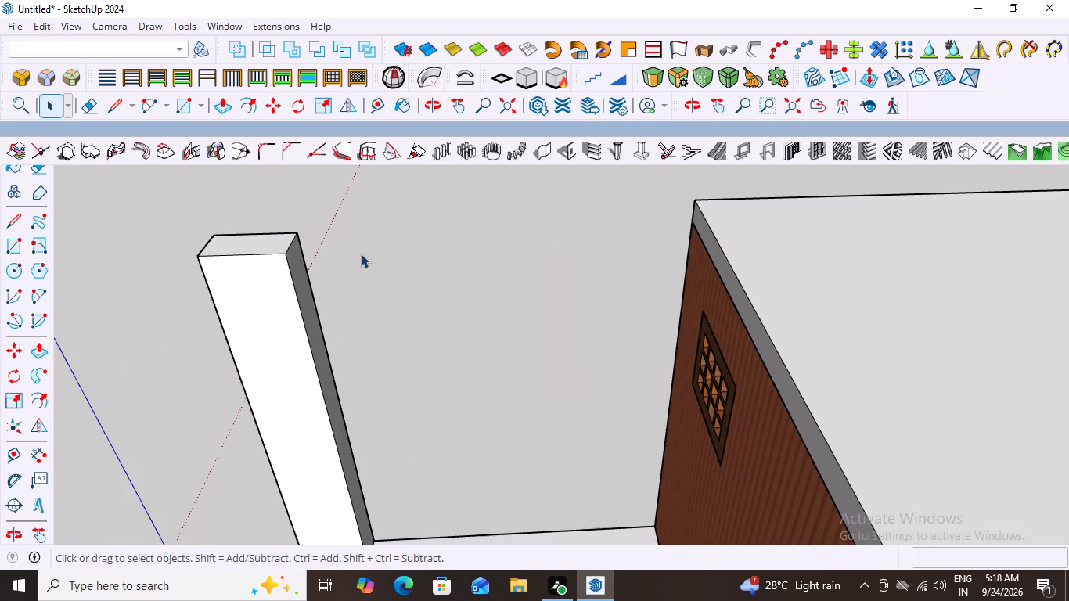
{"action": "scroll", "coordinate": [347, 258], "scroll_direction": "up", "scroll_amount": 2}
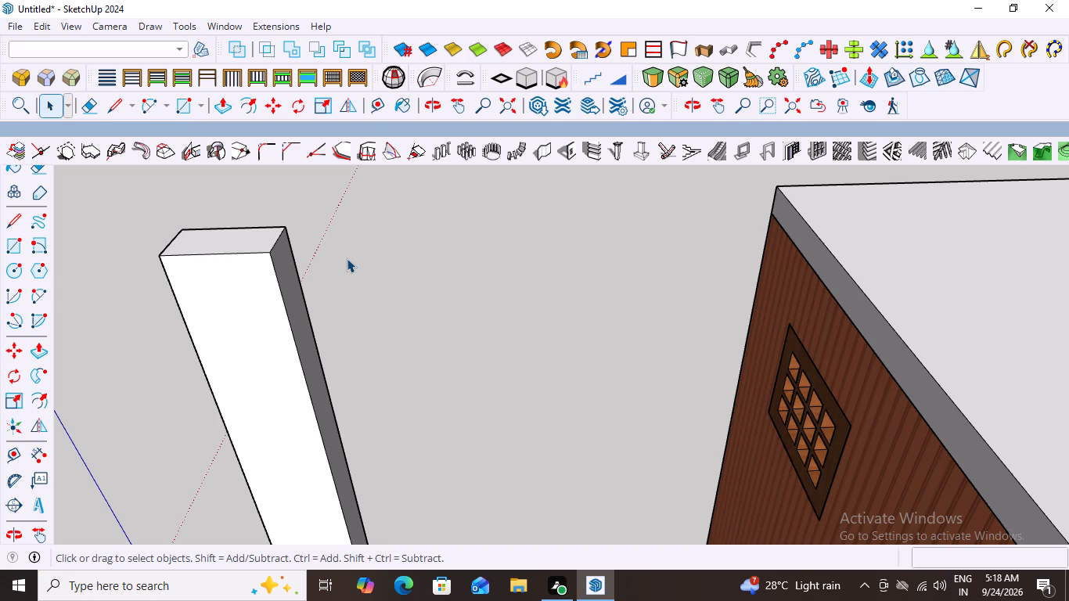
{"action": "middle_click_drag", "start_coordinate": [355, 241], "coordinate": [290, 261]}
{"action": "double_click", "coordinate": [305, 241]}
{"action": "left_click", "coordinate": [308, 237]}
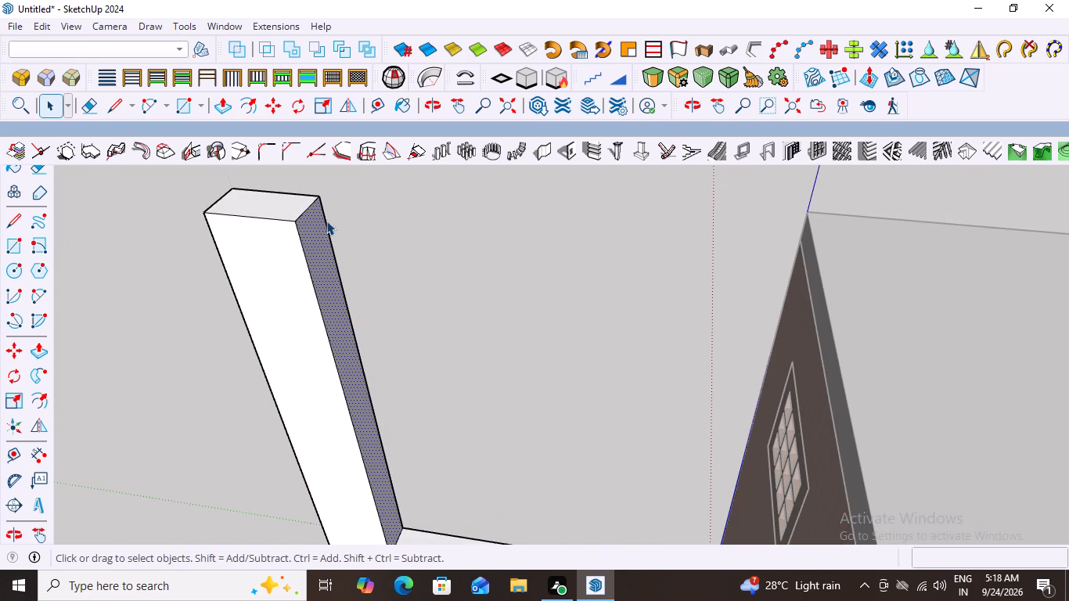
{"action": "scroll", "coordinate": [326, 221], "scroll_direction": "up", "scroll_amount": 4}
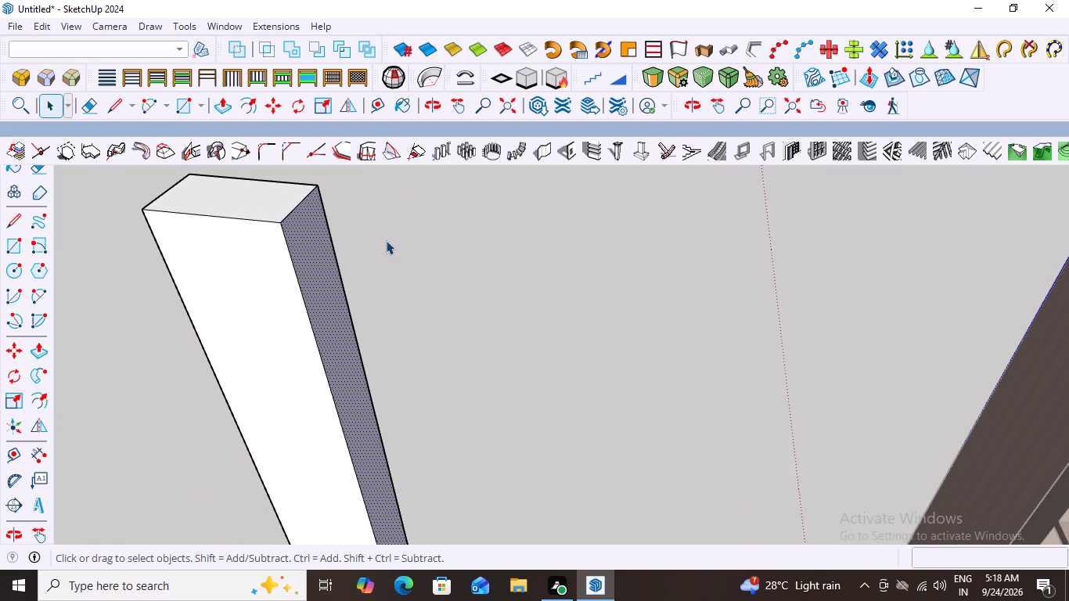
{"action": "key", "text": "r"}
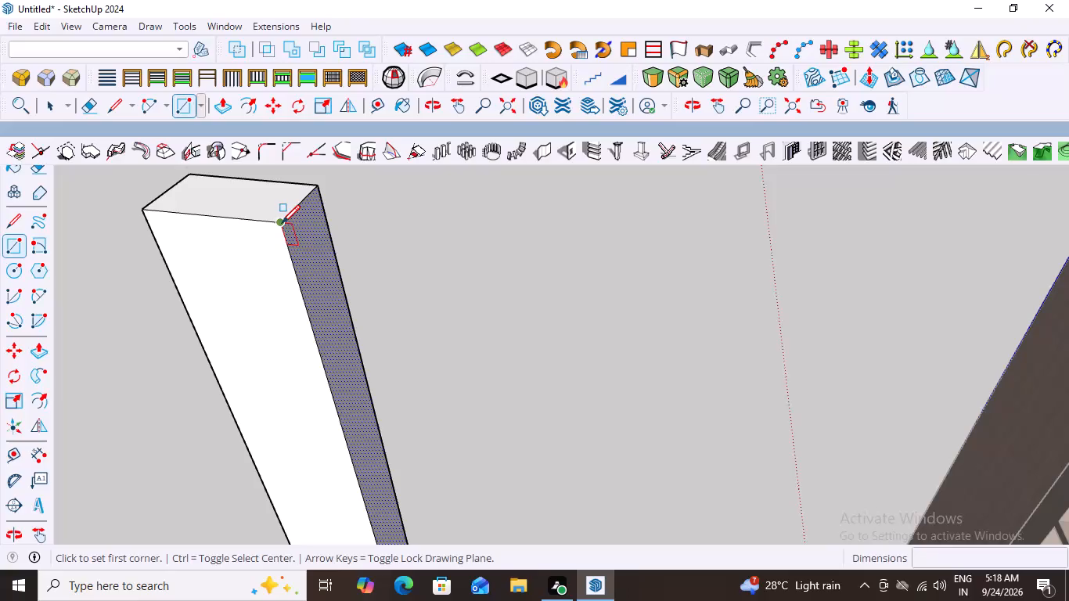
{"action": "left_click", "coordinate": [280, 223]}
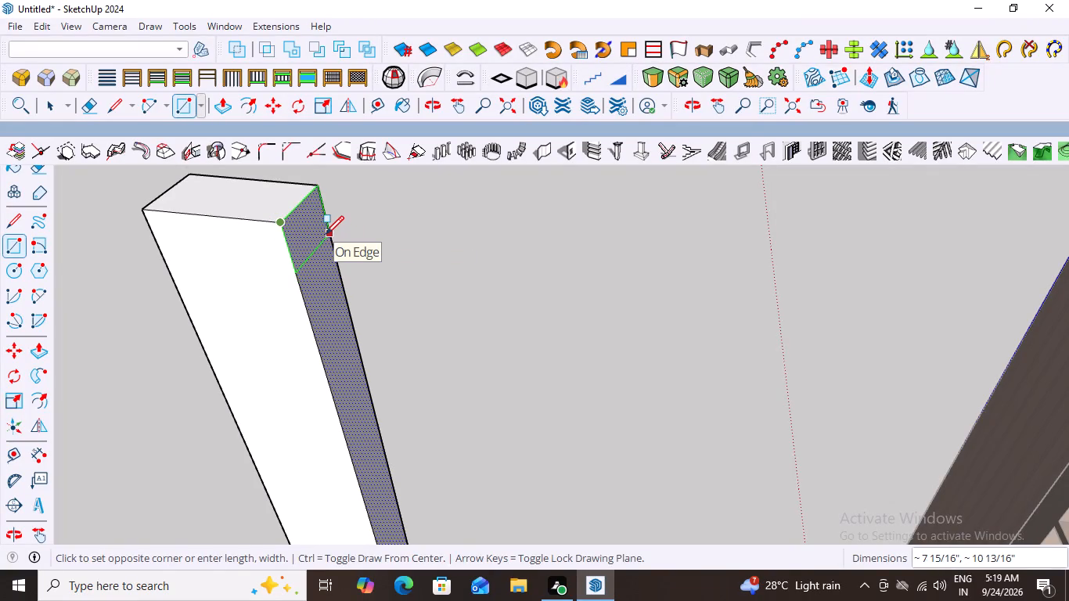
{"action": "left_click", "coordinate": [328, 235]}
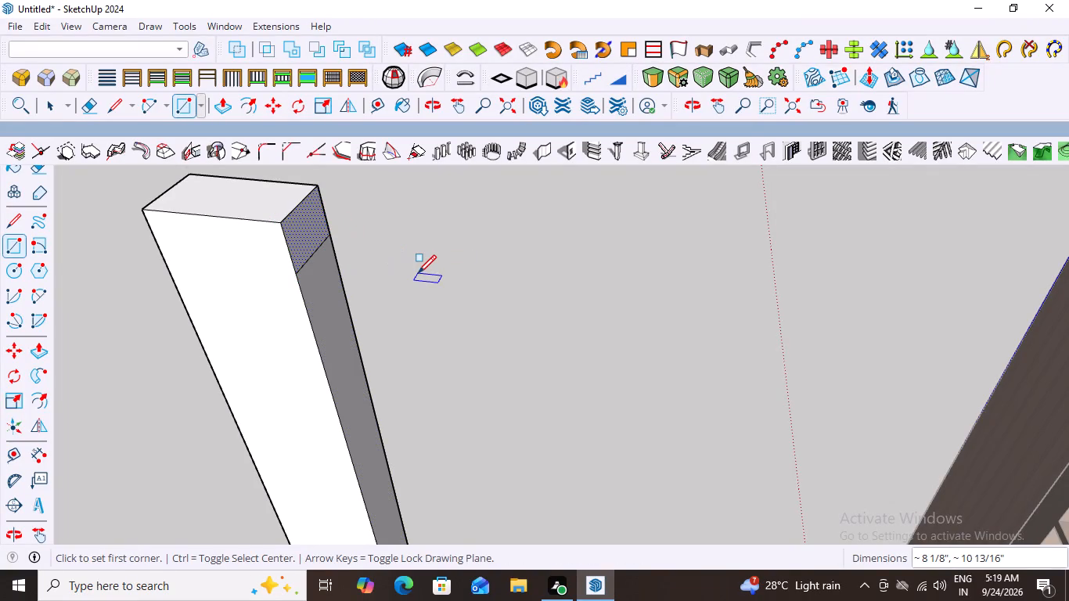
{"action": "key", "text": "space"}
Copy the rectangular face and its edges about 15' 3" to the matching top corner of the other balcony column.
{"action": "double_click", "coordinate": [304, 218]}
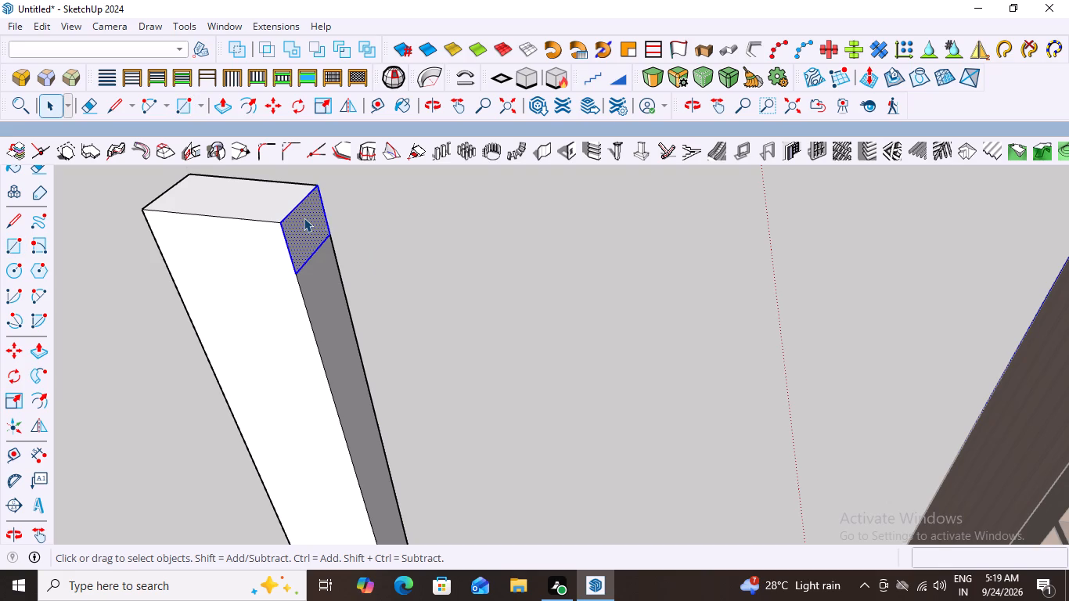
{"action": "scroll", "coordinate": [364, 217], "scroll_direction": "down", "scroll_amount": 3}
{"action": "scroll", "coordinate": [381, 235], "scroll_direction": "up", "scroll_amount": 2}
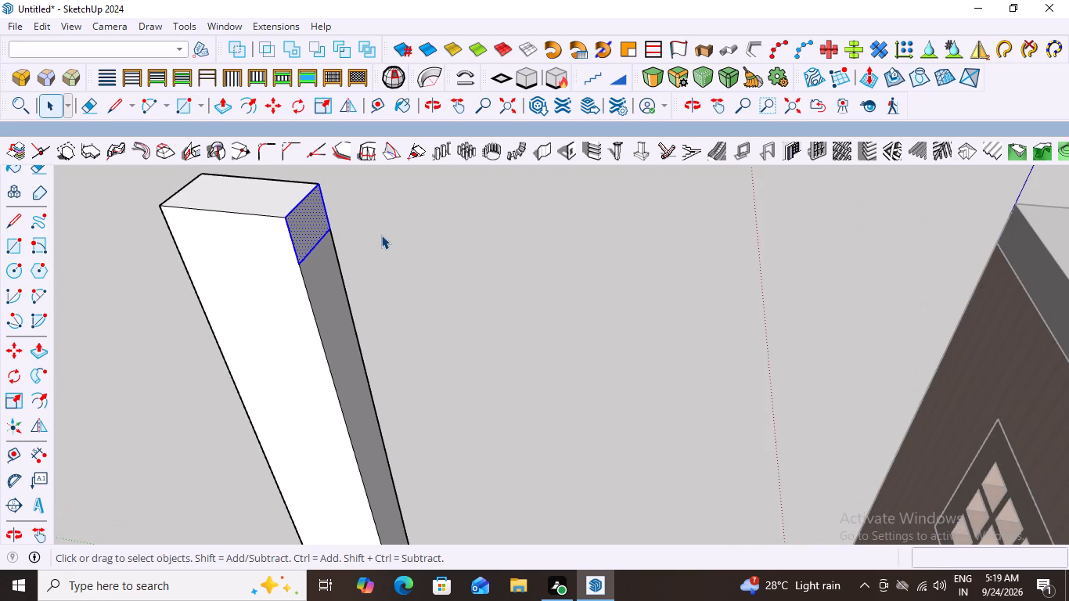
{"action": "key", "text": "m"}
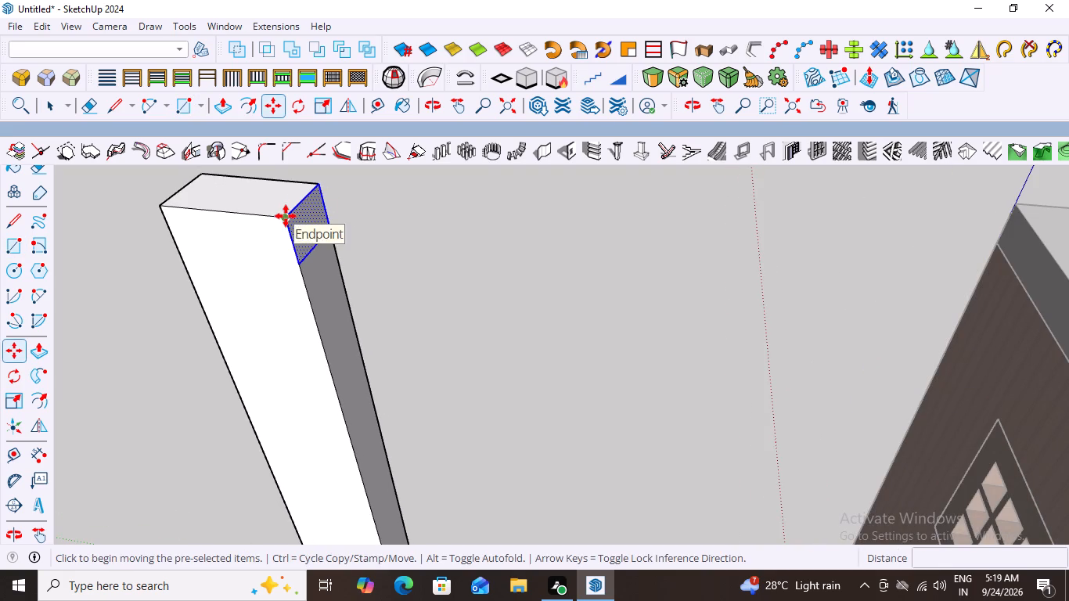
{"action": "left_click", "coordinate": [285, 217]}
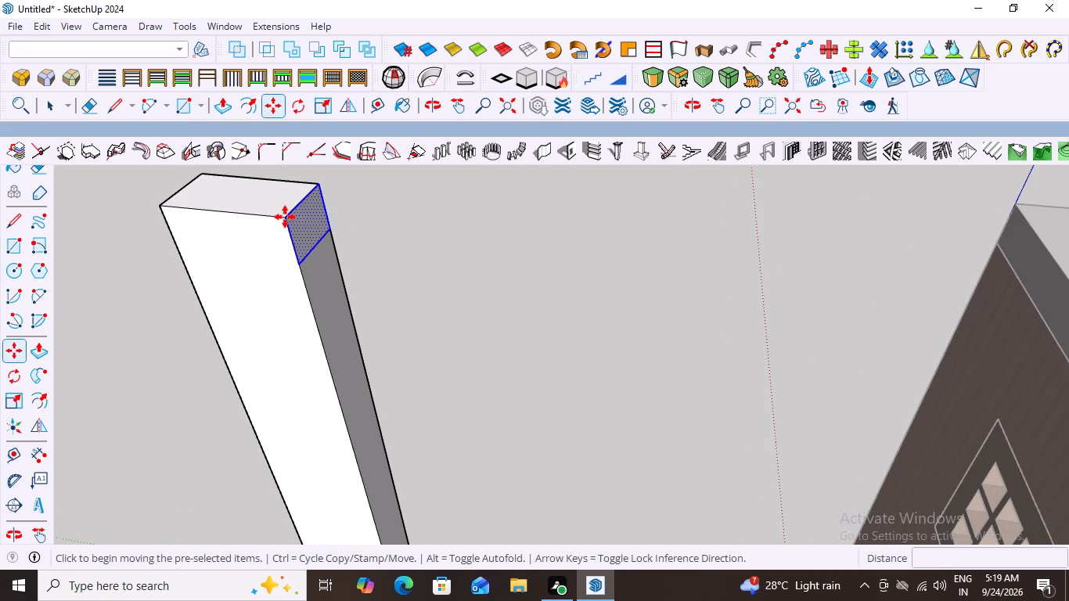
{"action": "scroll", "coordinate": [221, 285], "scroll_direction": "down", "scroll_amount": 17}
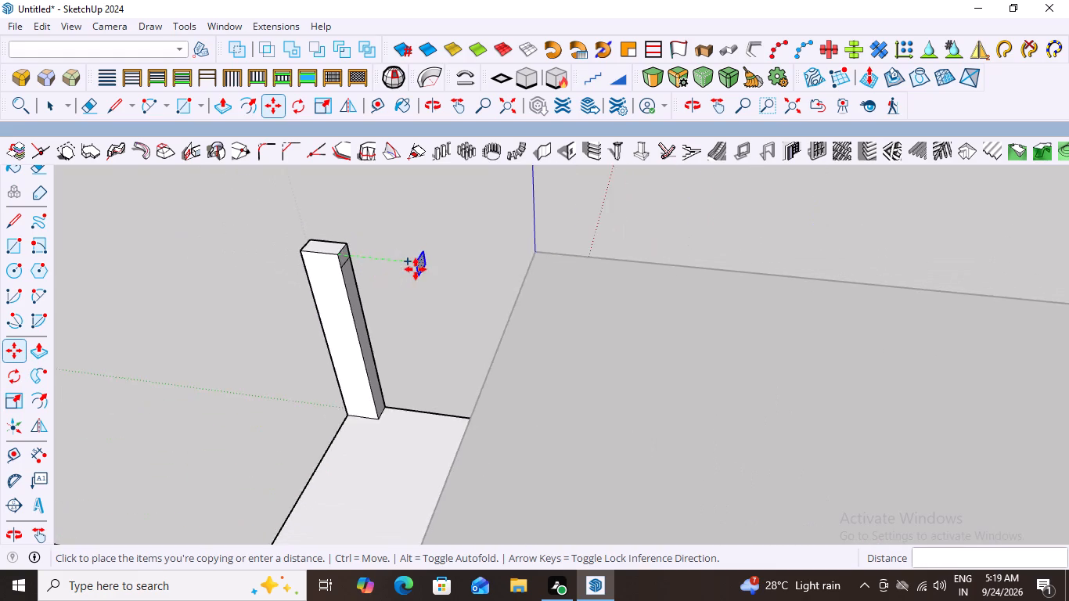
{"action": "scroll", "coordinate": [416, 269], "scroll_direction": "down", "scroll_amount": 4}
{"action": "scroll", "coordinate": [252, 446], "scroll_direction": "up", "scroll_amount": 13}
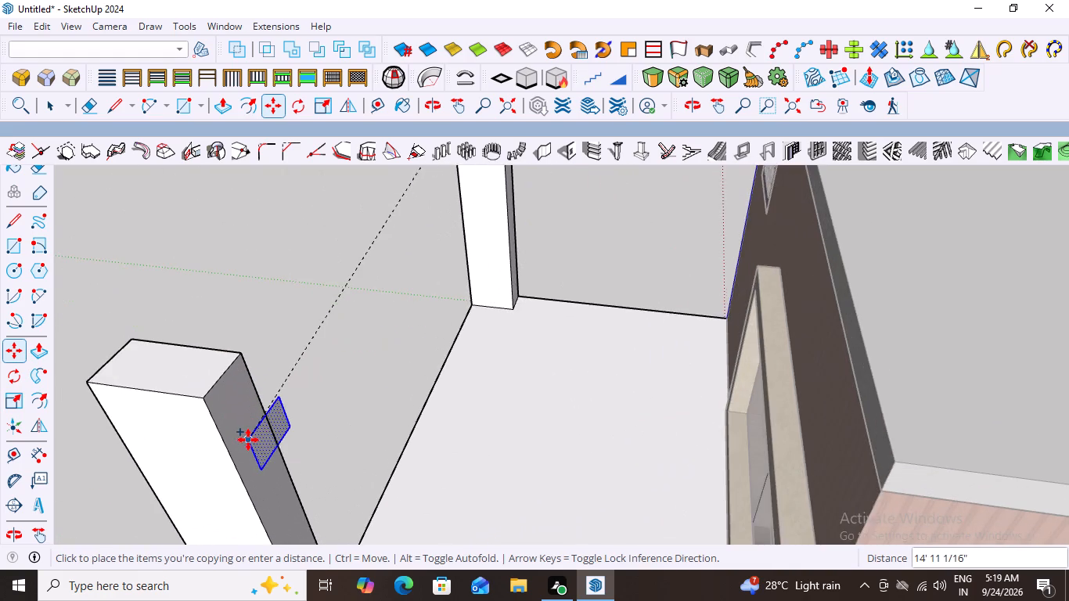
{"action": "scroll", "coordinate": [239, 421], "scroll_direction": "up", "scroll_amount": 9}
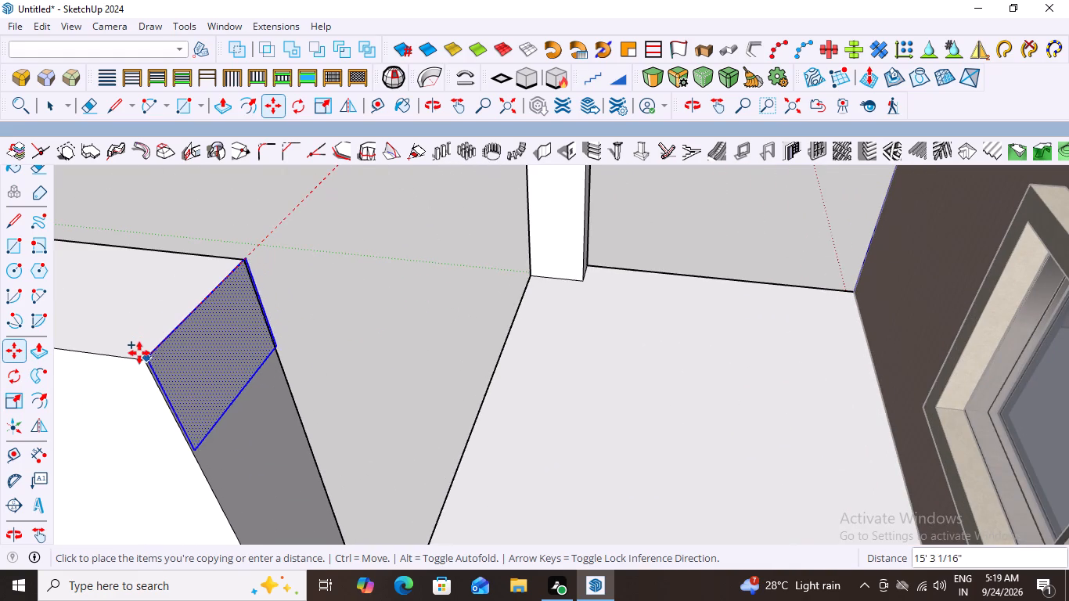
{"action": "left_click", "coordinate": [142, 362]}
{"action": "key", "text": "space"}
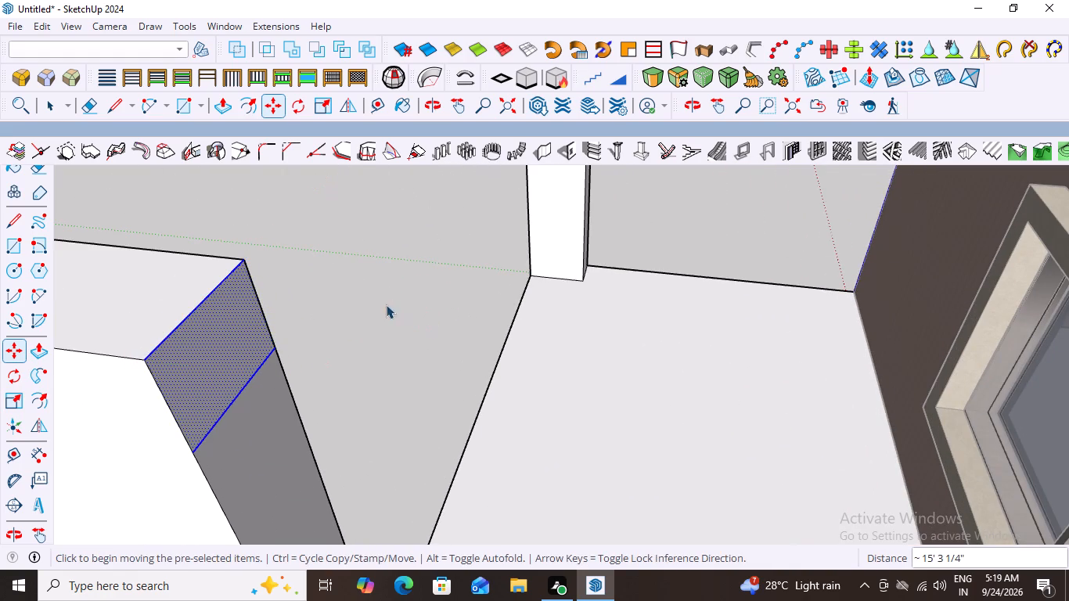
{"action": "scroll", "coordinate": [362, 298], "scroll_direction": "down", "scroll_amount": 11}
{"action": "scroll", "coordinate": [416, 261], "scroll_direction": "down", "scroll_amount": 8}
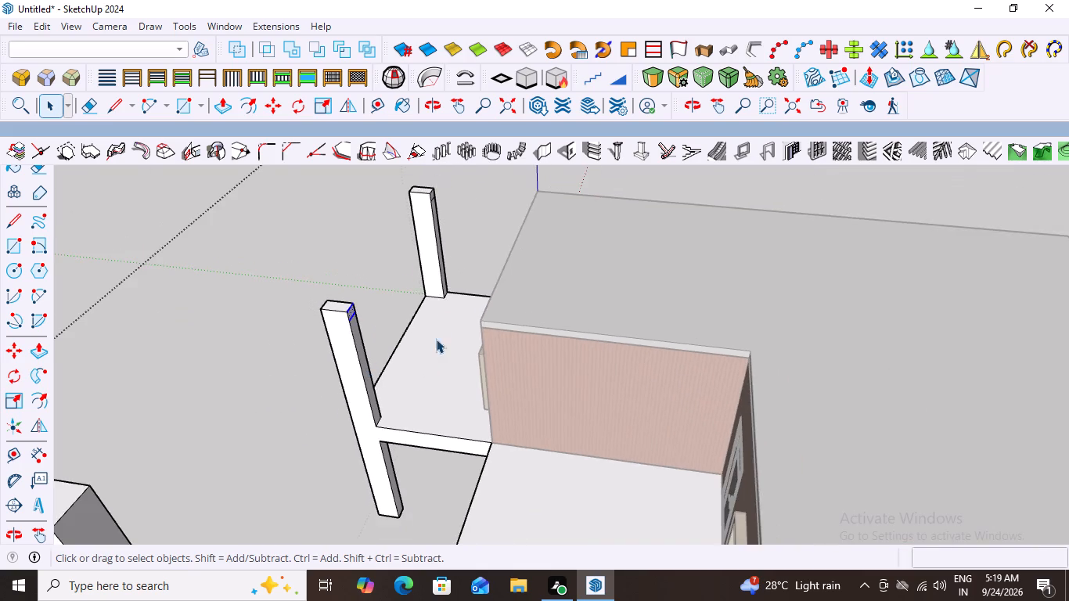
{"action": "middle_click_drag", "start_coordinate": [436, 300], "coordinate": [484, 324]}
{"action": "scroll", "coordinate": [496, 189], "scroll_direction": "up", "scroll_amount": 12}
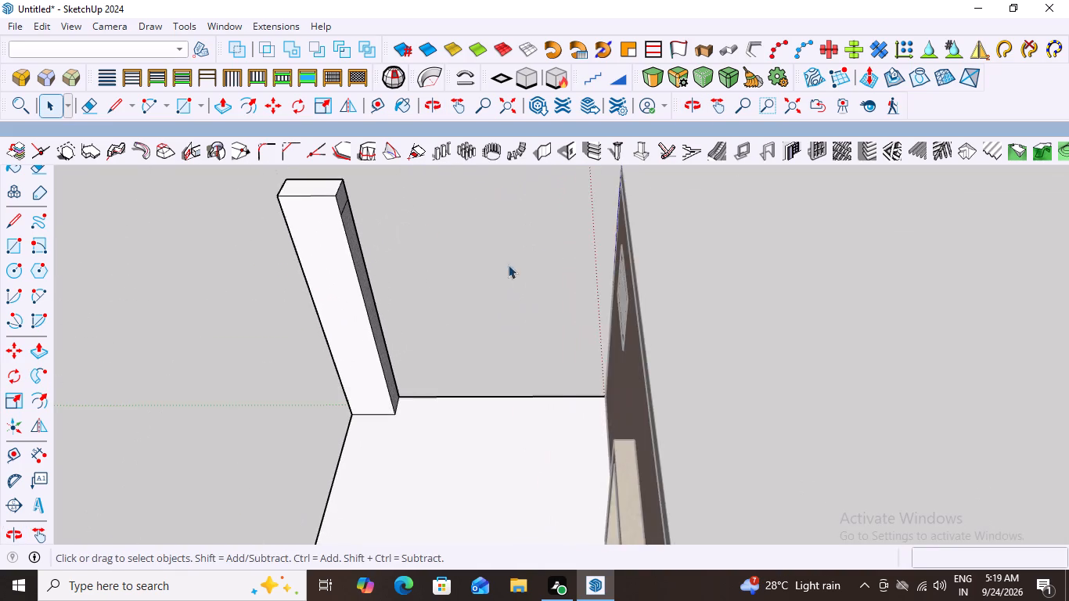
Extrude the small rectangle atop the balcony column nearest the vent about 8' 3 11/16" to meet the house wall.
{"action": "middle_click_drag", "start_coordinate": [531, 260], "coordinate": [588, 231]}
{"action": "scroll", "coordinate": [588, 231], "scroll_direction": "down", "scroll_amount": 2}
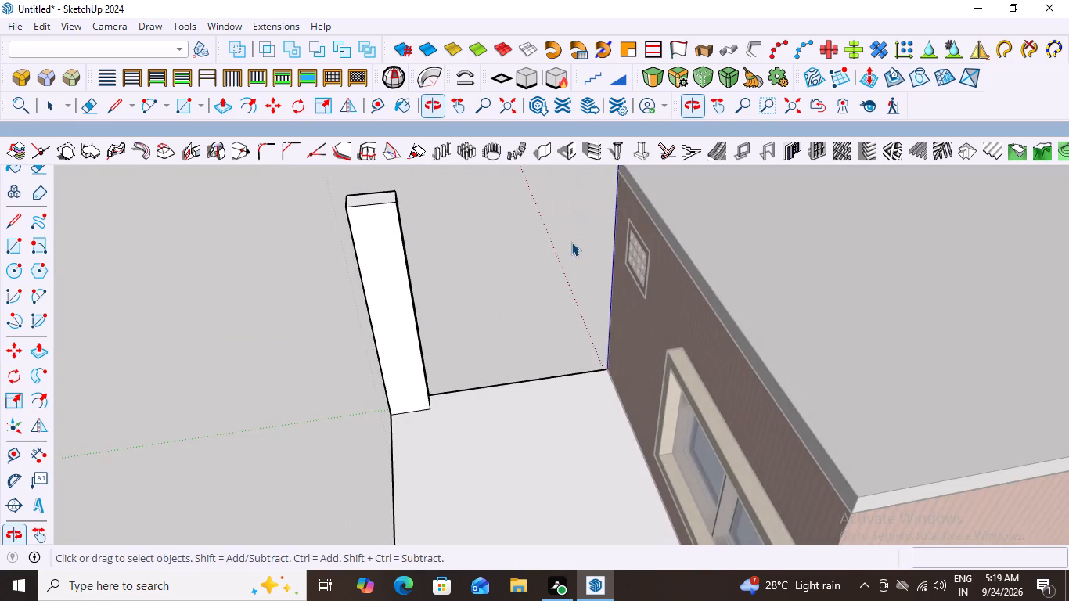
{"action": "scroll", "coordinate": [558, 240], "scroll_direction": "down", "scroll_amount": 2}
{"action": "scroll", "coordinate": [355, 189], "scroll_direction": "up", "scroll_amount": 9}
{"action": "middle_click_drag", "start_coordinate": [504, 239], "coordinate": [407, 234]}
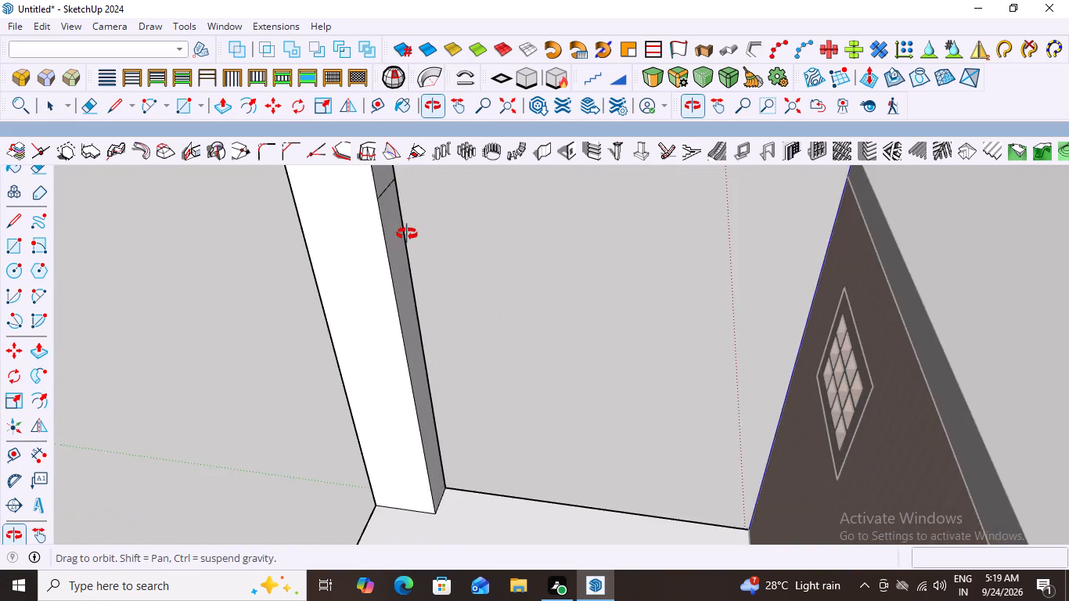
{"action": "middle_click_drag", "start_coordinate": [407, 234], "coordinate": [416, 231]}
{"action": "scroll", "coordinate": [416, 231], "scroll_direction": "down", "scroll_amount": 3}
{"action": "scroll", "coordinate": [438, 165], "scroll_direction": "up", "scroll_amount": 2}
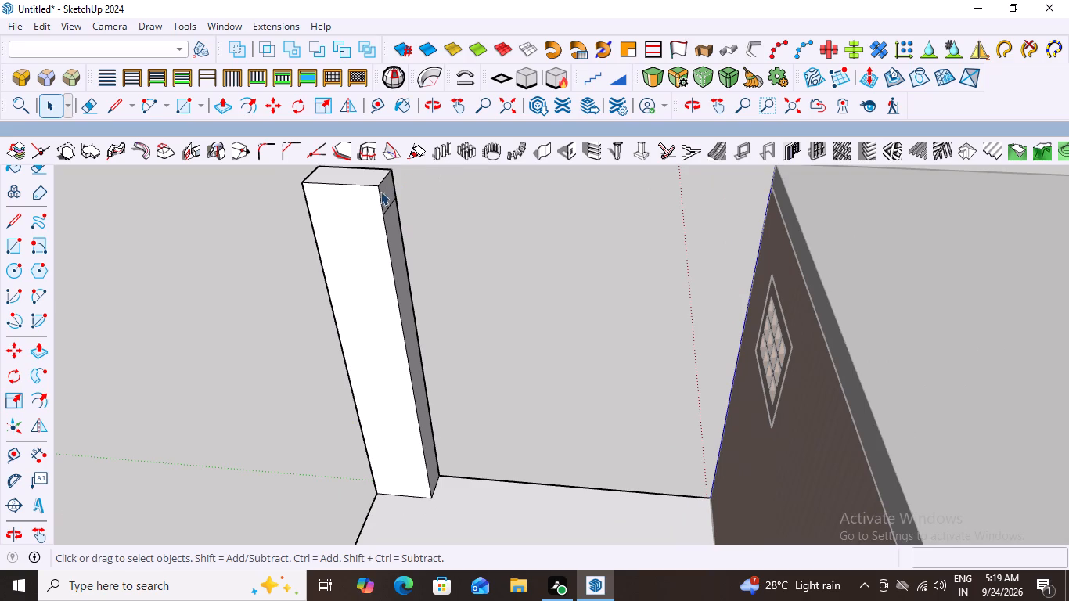
{"action": "left_click", "coordinate": [394, 189]}
{"action": "double_click", "coordinate": [389, 189]}
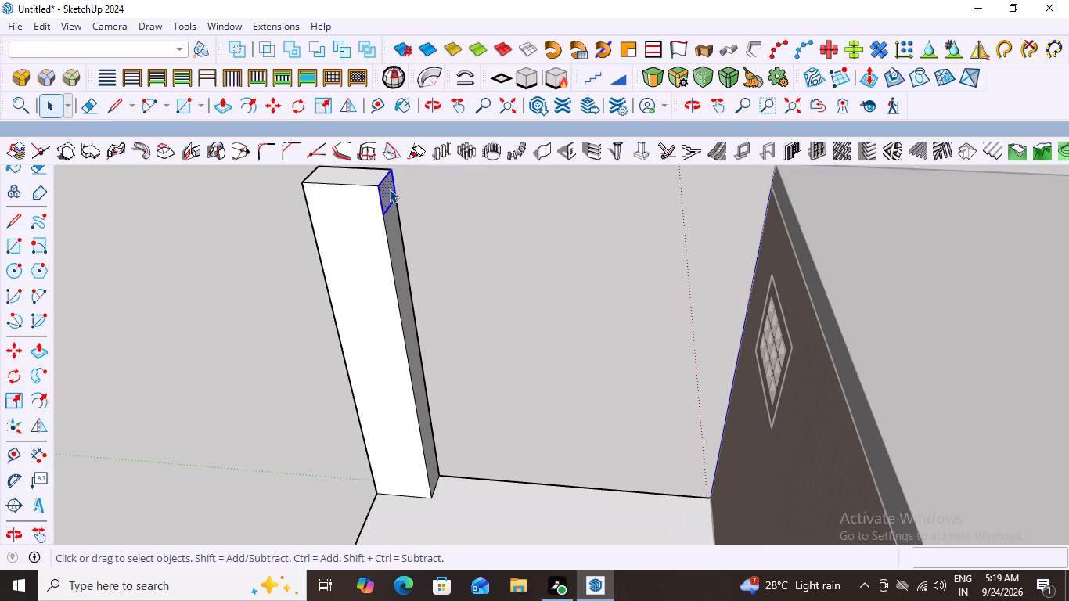
{"action": "key", "text": "p"}
{"action": "left_click", "coordinate": [389, 189]}
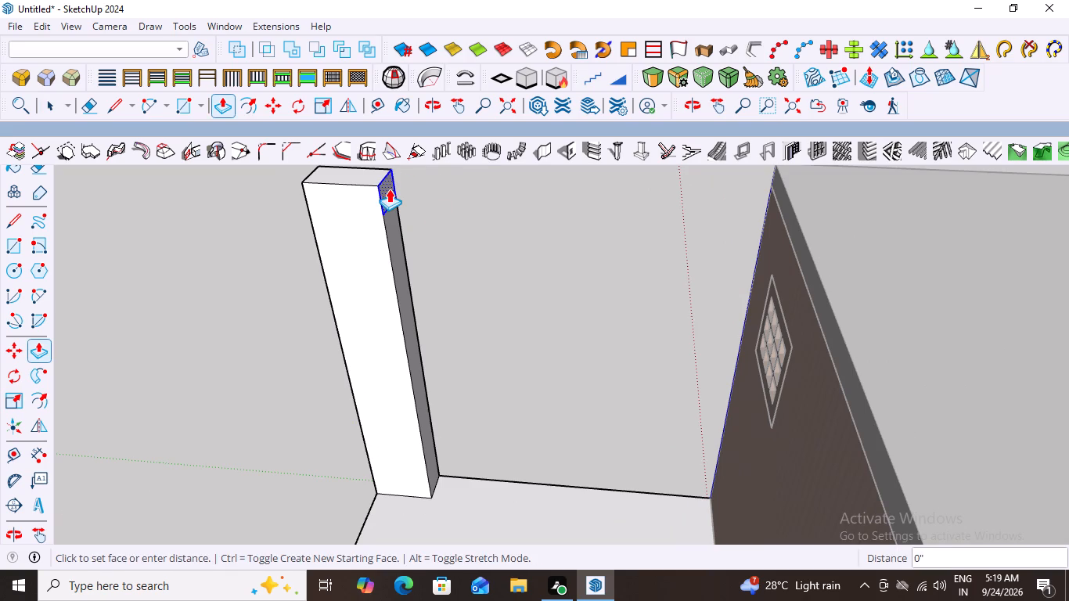
{"action": "scroll", "coordinate": [542, 238], "scroll_direction": "down", "scroll_amount": 5}
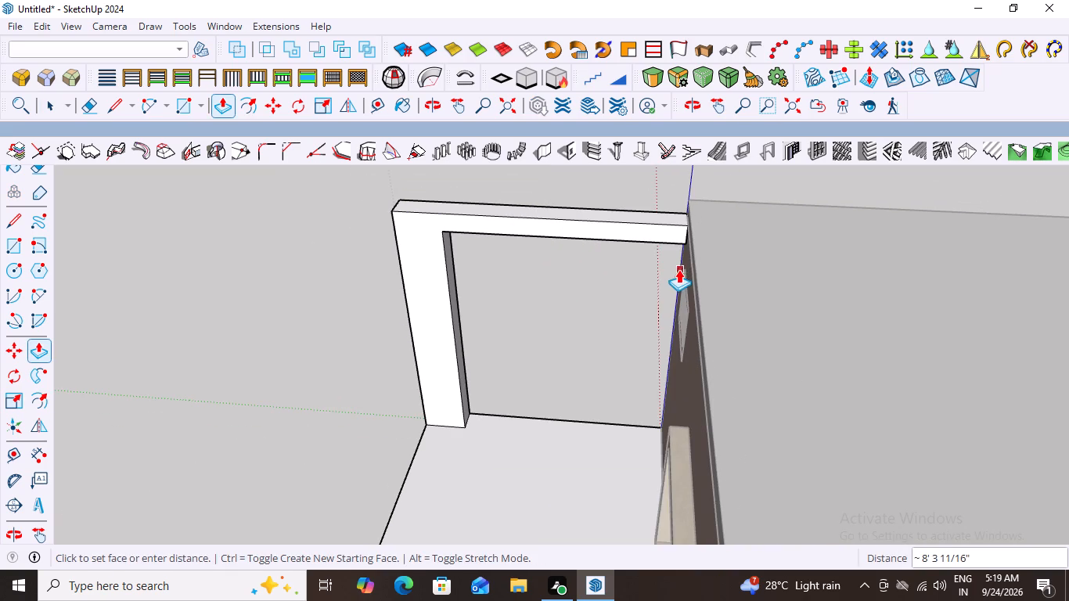
{"action": "scroll", "coordinate": [680, 261], "scroll_direction": "up", "scroll_amount": 14}
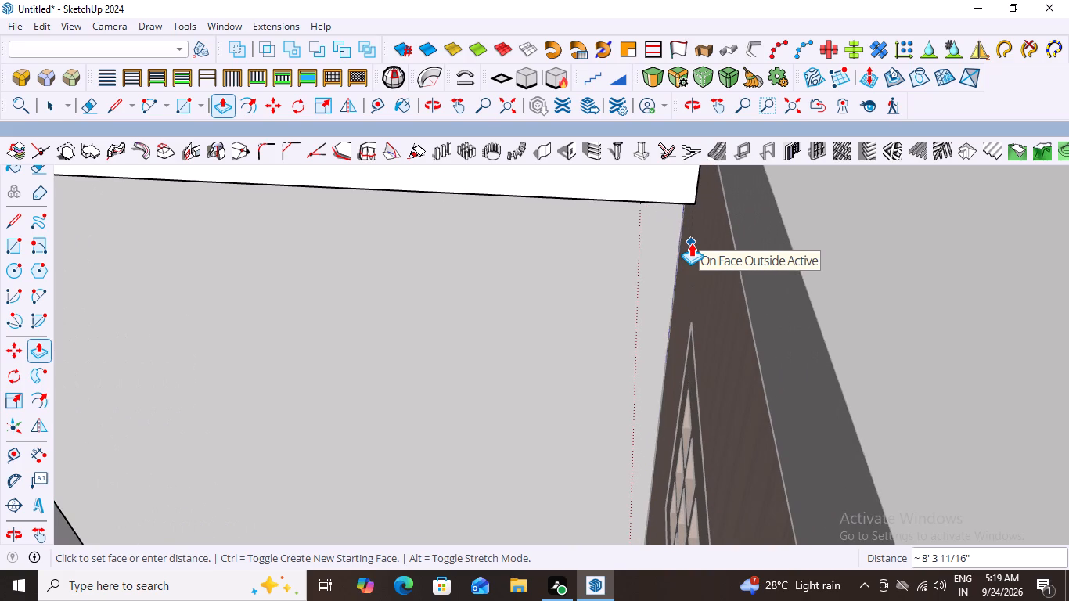
{"action": "left_click", "coordinate": [730, 233]}
Examine the new beam's junction with the house and the house-facing side of the other balcony column's top.
{"action": "scroll", "coordinate": [537, 263], "scroll_direction": "down", "scroll_amount": 8}
{"action": "scroll", "coordinate": [469, 276], "scroll_direction": "down", "scroll_amount": 4}
{"action": "middle_click_drag", "start_coordinate": [456, 280], "coordinate": [477, 278]}
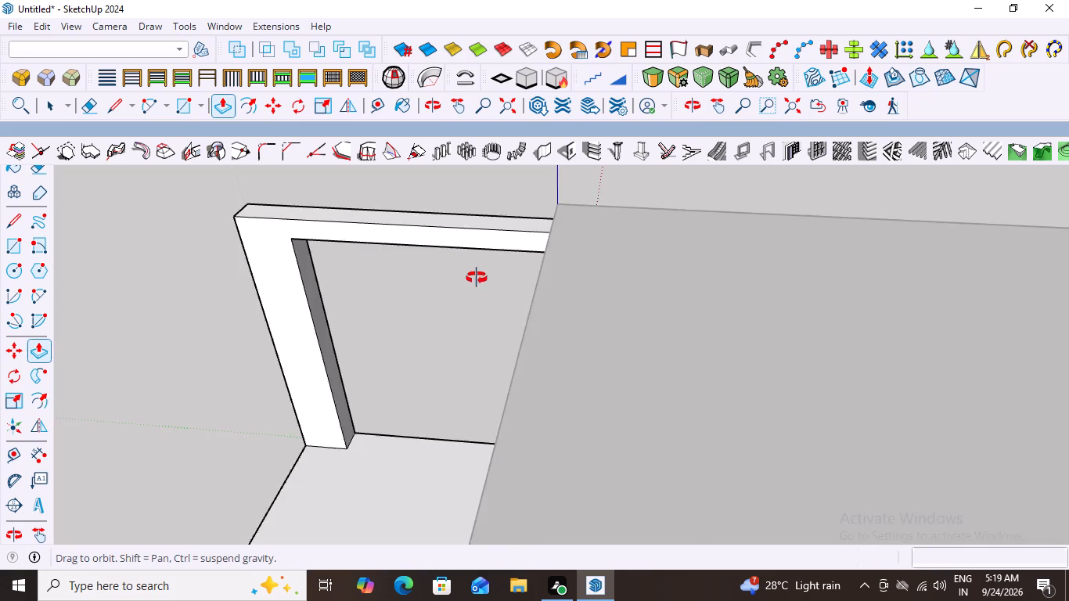
{"action": "middle_click_drag", "start_coordinate": [477, 278], "coordinate": [789, 169]}
{"action": "scroll", "coordinate": [520, 326], "scroll_direction": "down", "scroll_amount": 3}
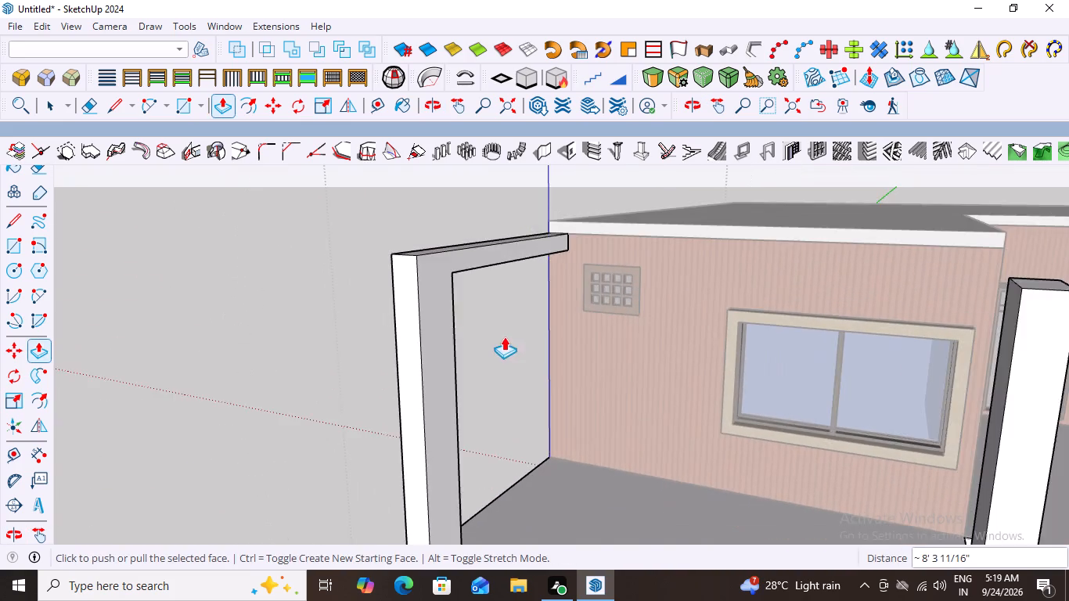
{"action": "scroll", "coordinate": [504, 336], "scroll_direction": "down", "scroll_amount": 6}
{"action": "middle_click_drag", "start_coordinate": [704, 382], "coordinate": [570, 387]}
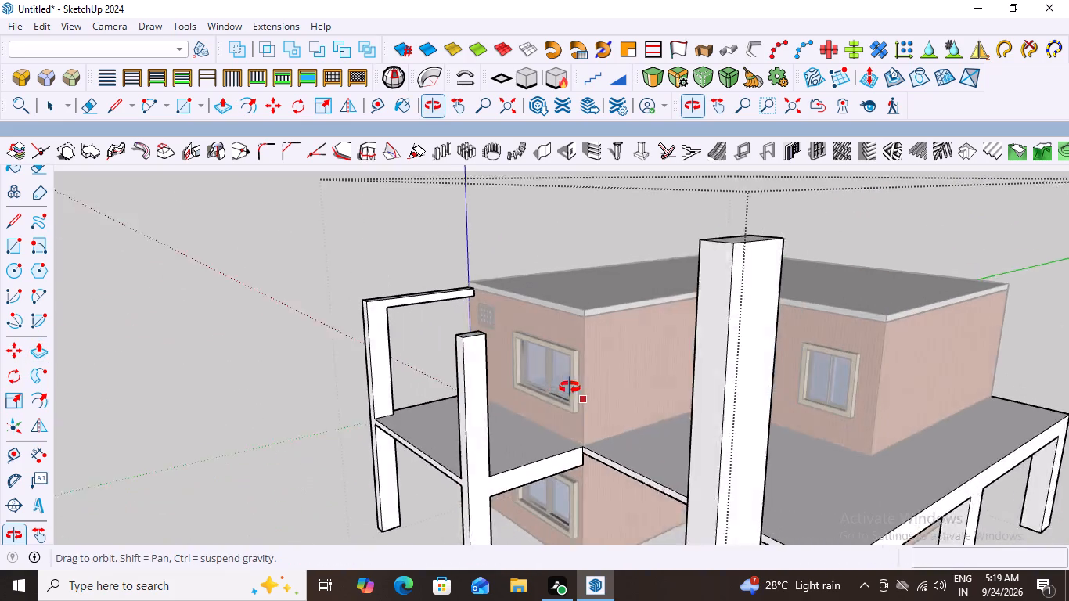
{"action": "middle_click_drag", "start_coordinate": [570, 387], "coordinate": [569, 387]}
{"action": "scroll", "coordinate": [496, 347], "scroll_direction": "up", "scroll_amount": 4}
{"action": "scroll", "coordinate": [496, 347], "scroll_direction": "down", "scroll_amount": 7}
{"action": "middle_click_drag", "start_coordinate": [517, 370], "coordinate": [488, 383]}
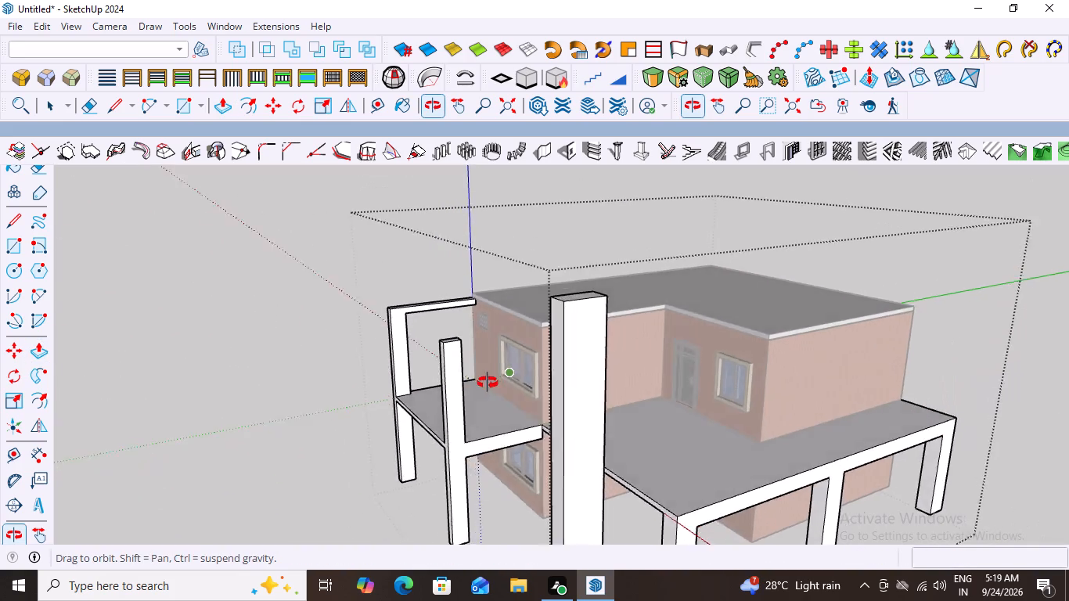
{"action": "middle_click_drag", "start_coordinate": [488, 383], "coordinate": [279, 387]}
{"action": "scroll", "coordinate": [398, 318], "scroll_direction": "up", "scroll_amount": 2}
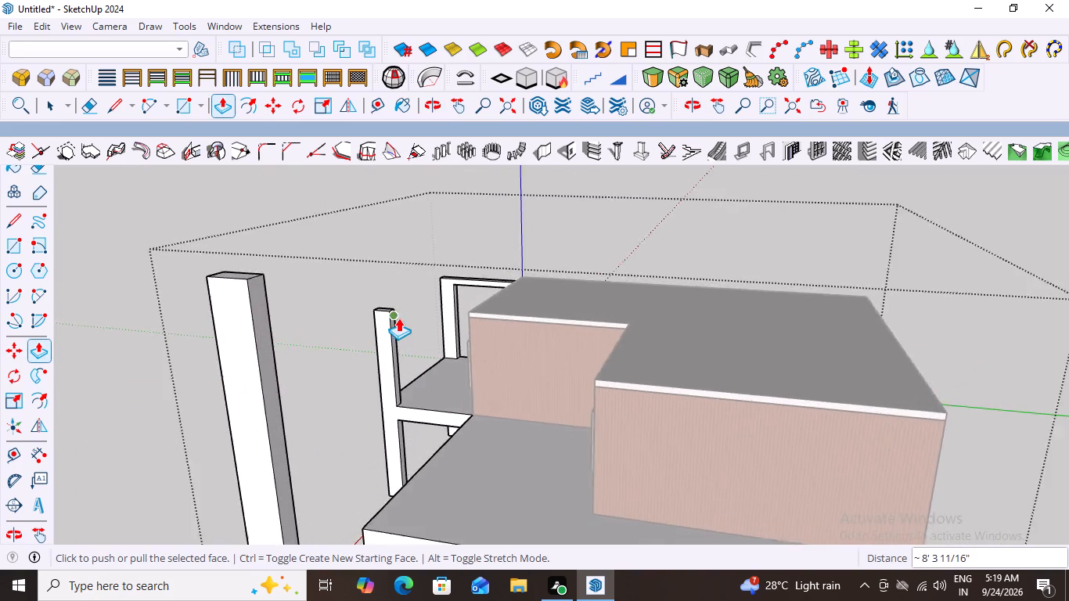
{"action": "scroll", "coordinate": [398, 318], "scroll_direction": "up", "scroll_amount": 15}
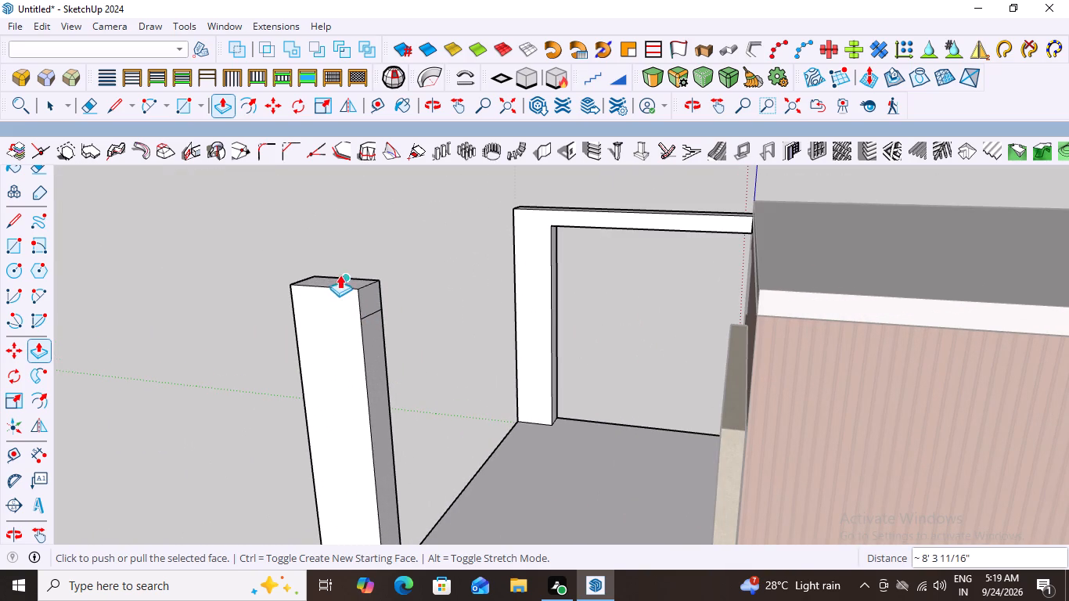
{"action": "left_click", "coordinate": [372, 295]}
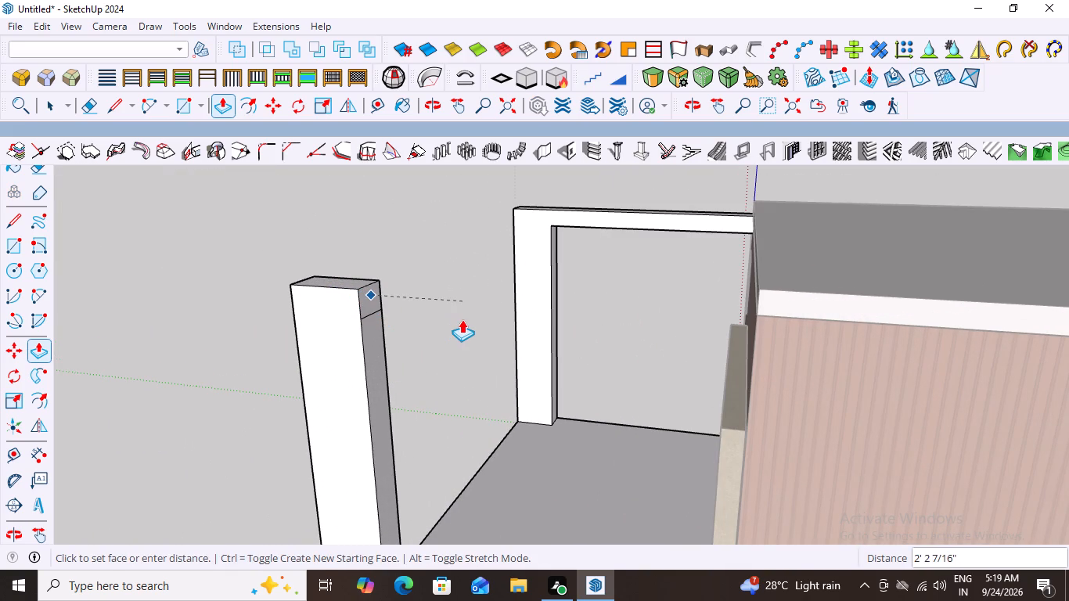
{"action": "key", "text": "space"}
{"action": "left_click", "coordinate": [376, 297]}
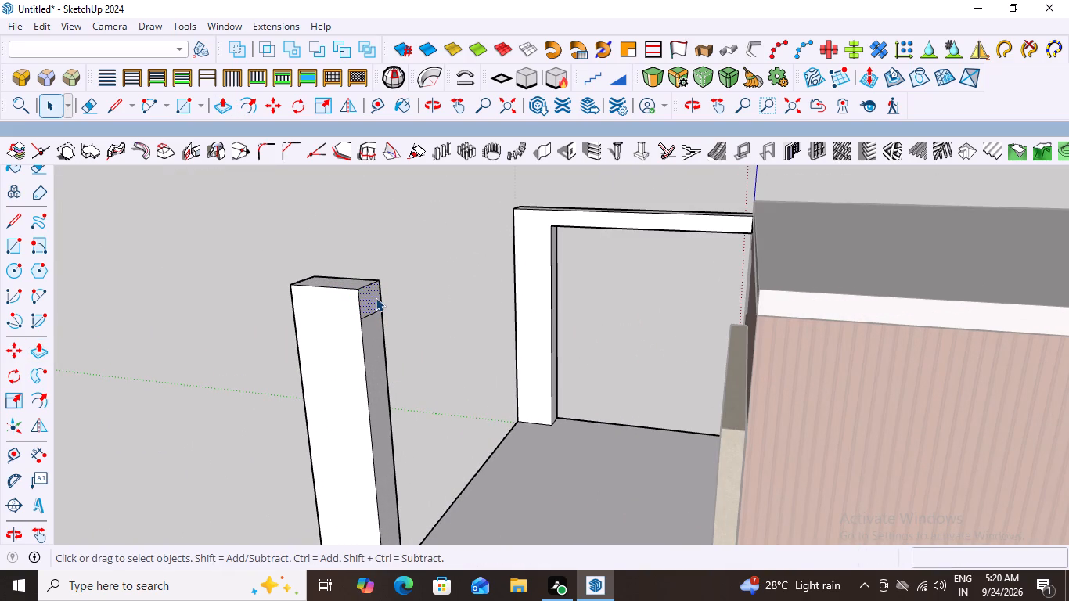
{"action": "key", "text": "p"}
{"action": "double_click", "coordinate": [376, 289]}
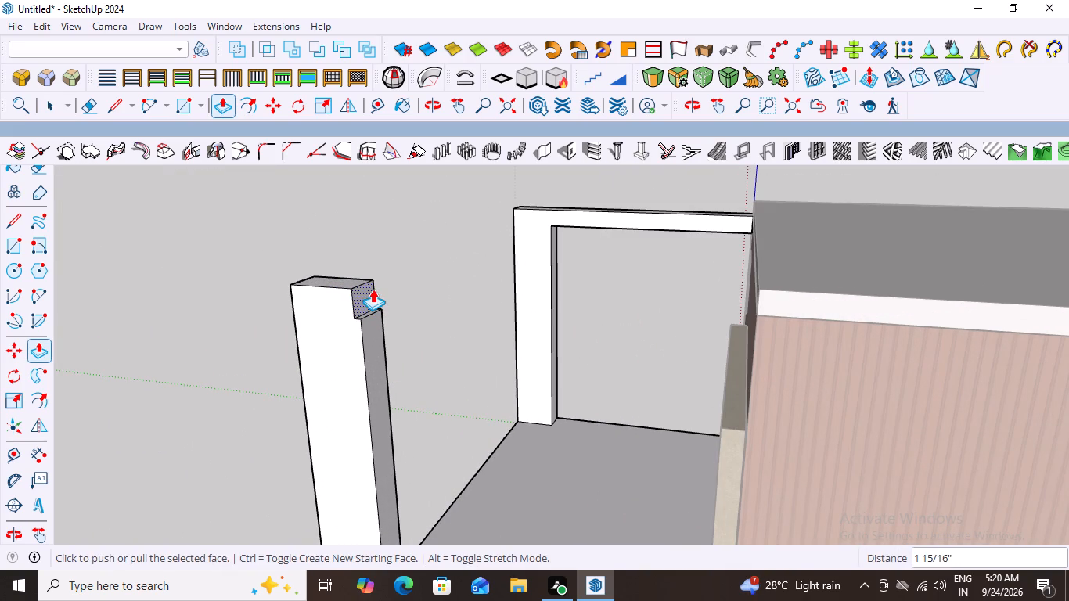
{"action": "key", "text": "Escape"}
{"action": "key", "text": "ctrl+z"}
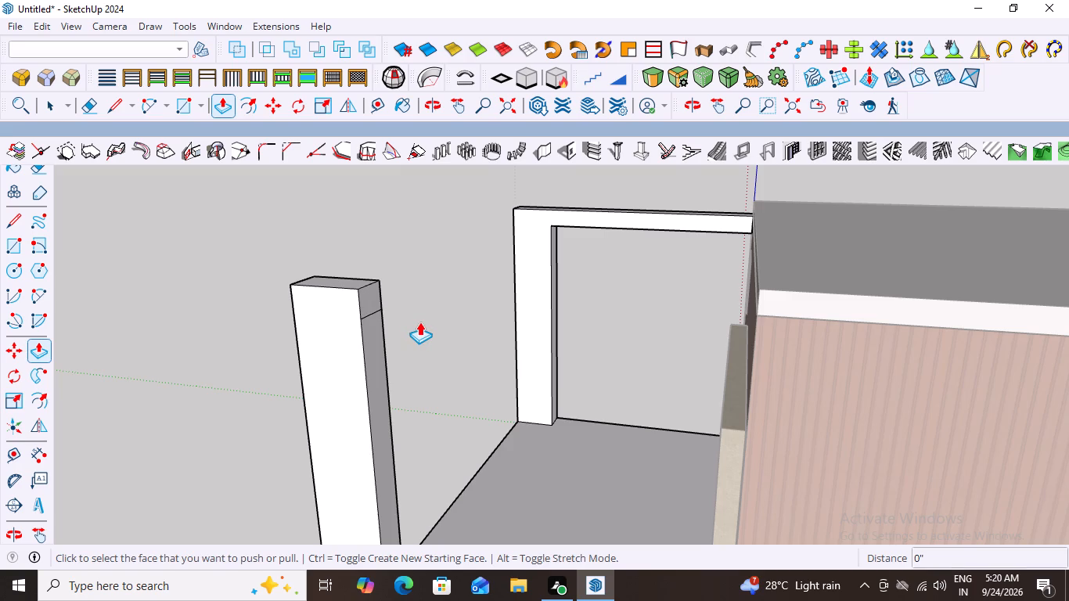
Extrude the other balcony column's top rectangle about 8' 3 11/16" to the house wall and close the structure's group.
{"action": "left_click", "coordinate": [377, 293]}
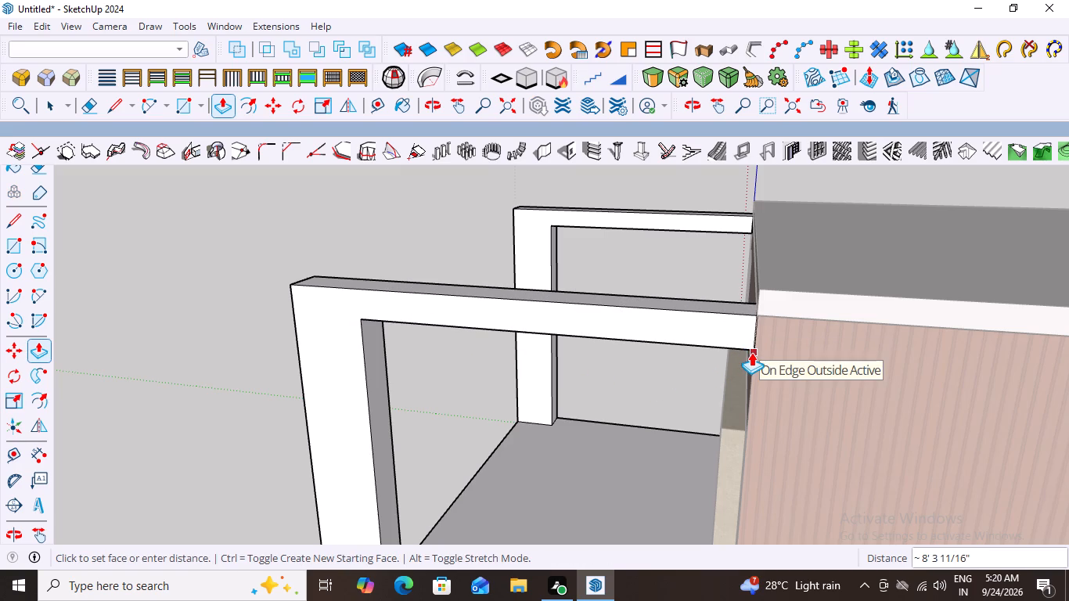
{"action": "scroll", "coordinate": [751, 352], "scroll_direction": "up", "scroll_amount": 12}
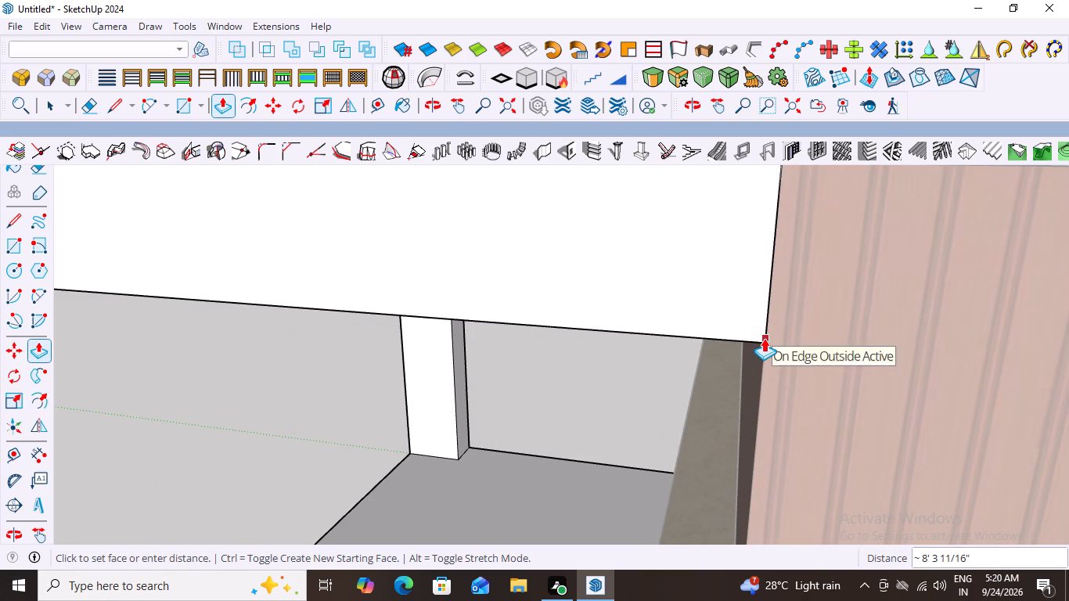
{"action": "left_click", "coordinate": [764, 338]}
{"action": "key", "text": "space"}
{"action": "scroll", "coordinate": [545, 366], "scroll_direction": "down", "scroll_amount": 10}
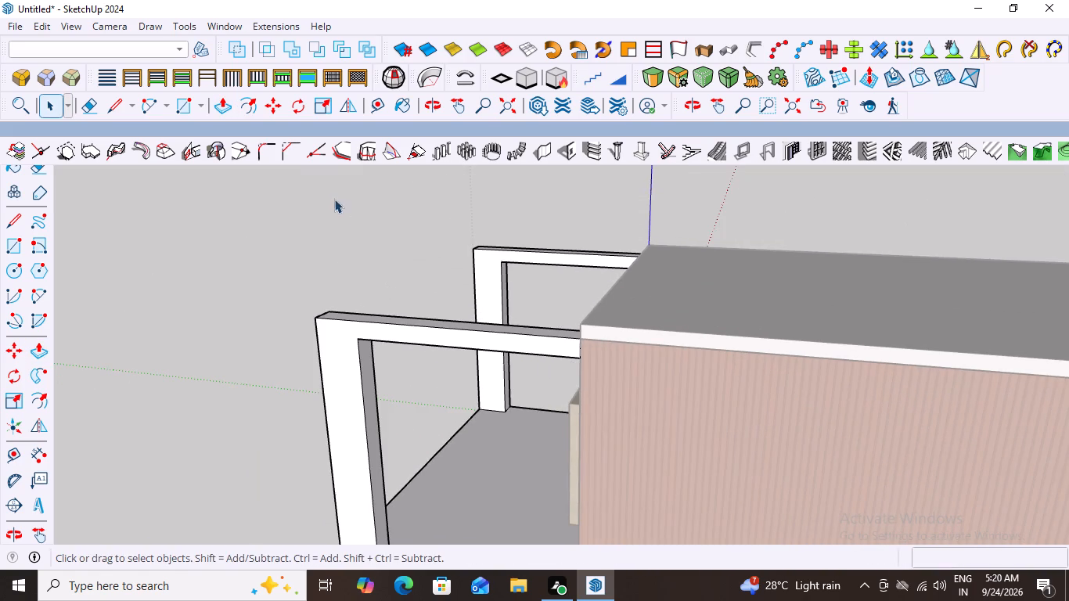
{"action": "left_click", "coordinate": [334, 199]}
{"action": "scroll", "coordinate": [302, 285], "scroll_direction": "down", "scroll_amount": 4}
{"action": "middle_click_drag", "start_coordinate": [304, 326], "coordinate": [890, 330]}
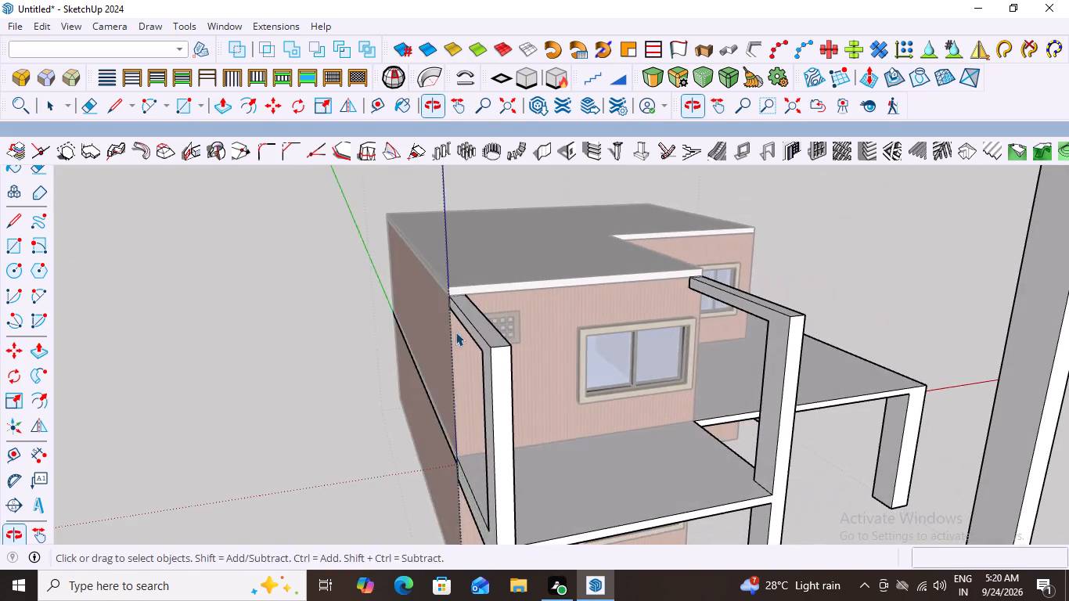
{"action": "middle_click_drag", "start_coordinate": [455, 332], "coordinate": [675, 315]}
{"action": "scroll", "coordinate": [675, 303], "scroll_direction": "up", "scroll_amount": 3}
{"action": "scroll", "coordinate": [675, 302], "scroll_direction": "down", "scroll_amount": 7}
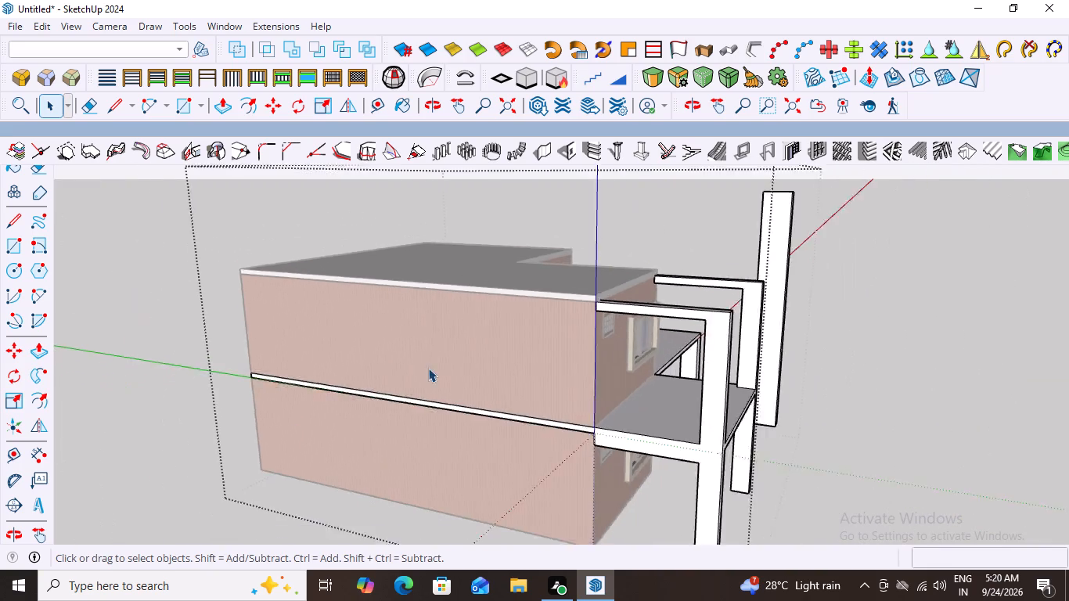
{"action": "scroll", "coordinate": [428, 368], "scroll_direction": "down", "scroll_amount": 4}
{"action": "middle_click_drag", "start_coordinate": [674, 376], "coordinate": [531, 398]}
{"action": "key", "text": "space"}
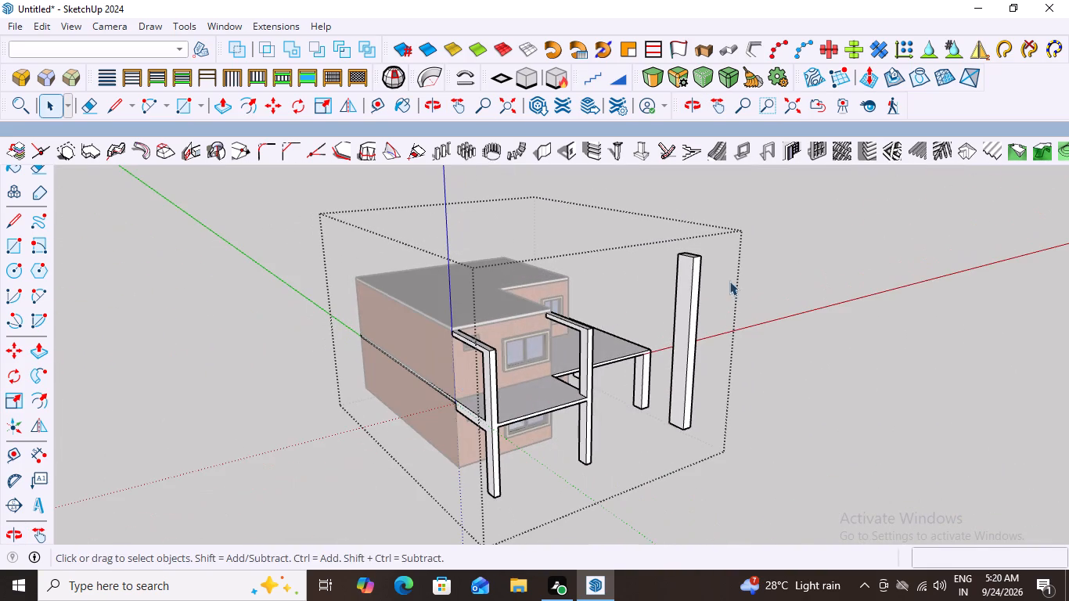
{"action": "left_click", "coordinate": [798, 275]}
Examine the whole house from several sides, checking the balcony columns, their top beams and the separate tall column.
{"action": "middle_click_drag", "start_coordinate": [599, 398], "coordinate": [419, 425]}
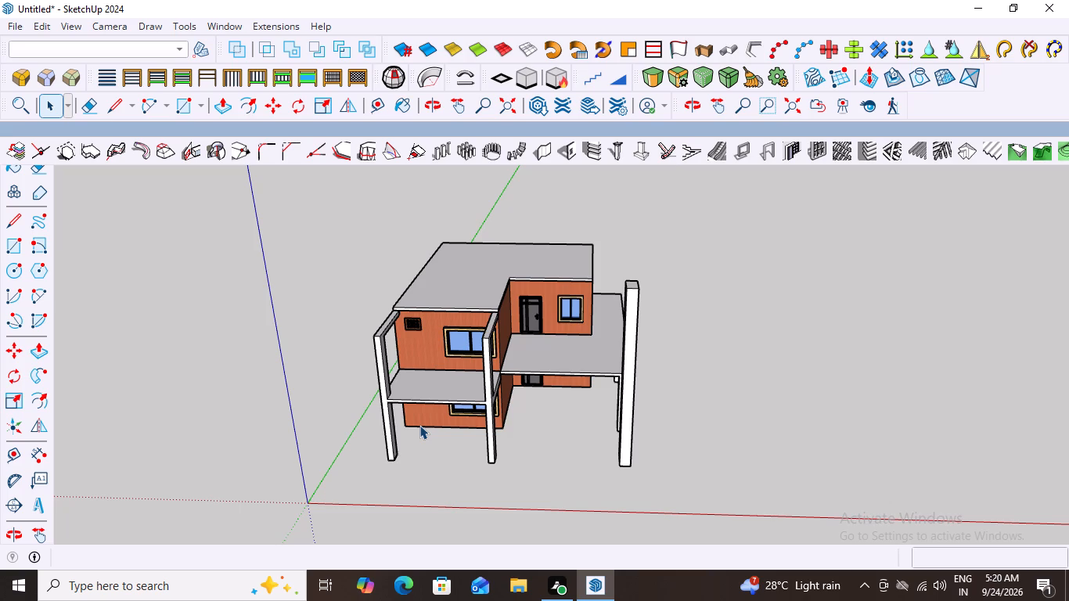
{"action": "scroll", "coordinate": [407, 455], "scroll_direction": "up", "scroll_amount": 4}
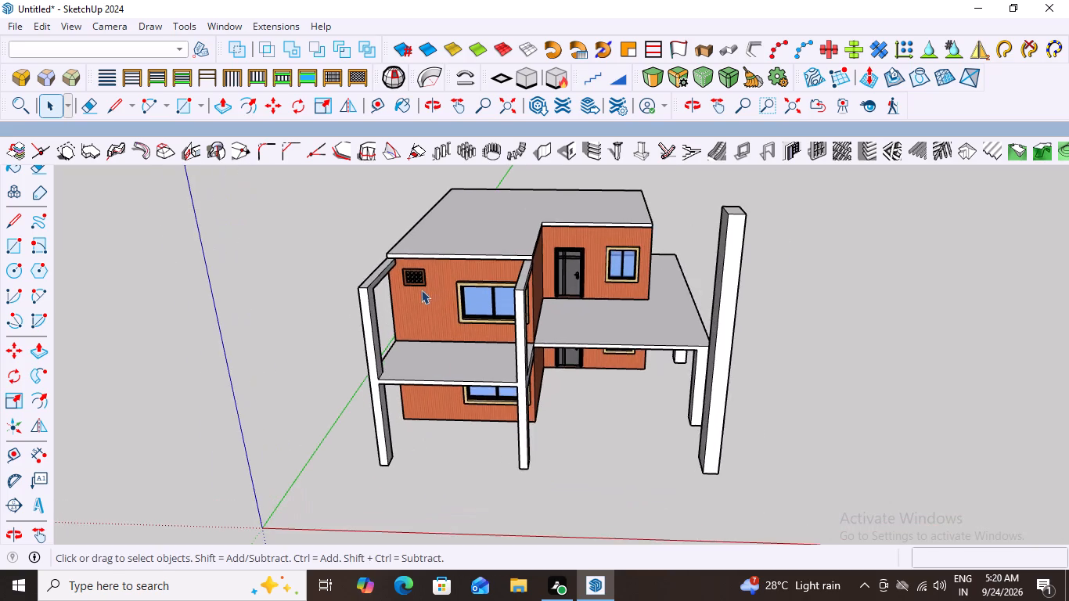
{"action": "scroll", "coordinate": [421, 290], "scroll_direction": "up", "scroll_amount": 1}
{"action": "middle_click_drag", "start_coordinate": [421, 290], "coordinate": [464, 225]}
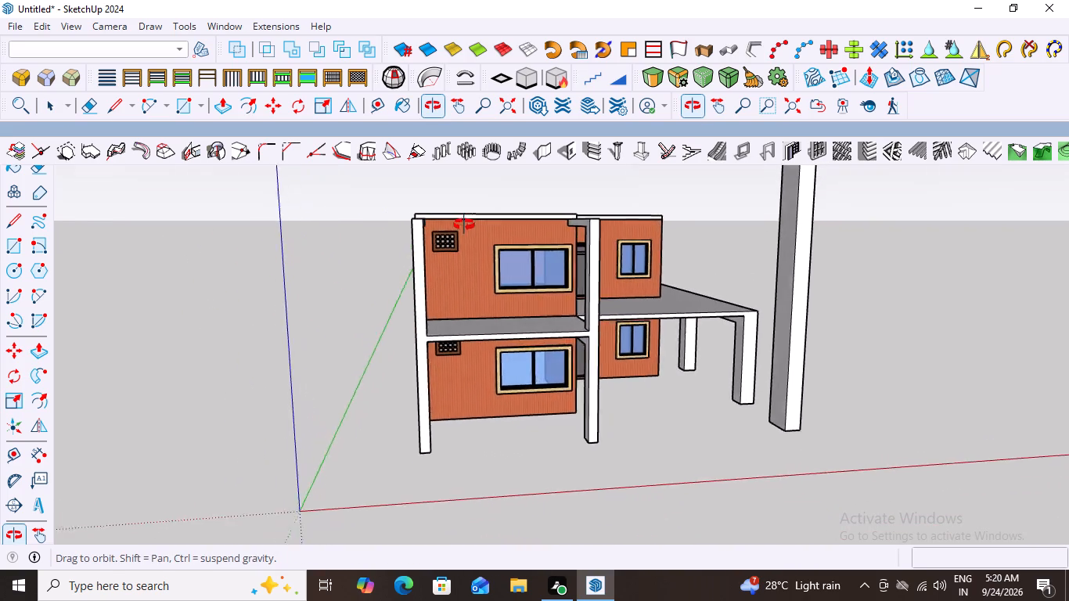
{"action": "middle_click_drag", "start_coordinate": [464, 225], "coordinate": [454, 225]}
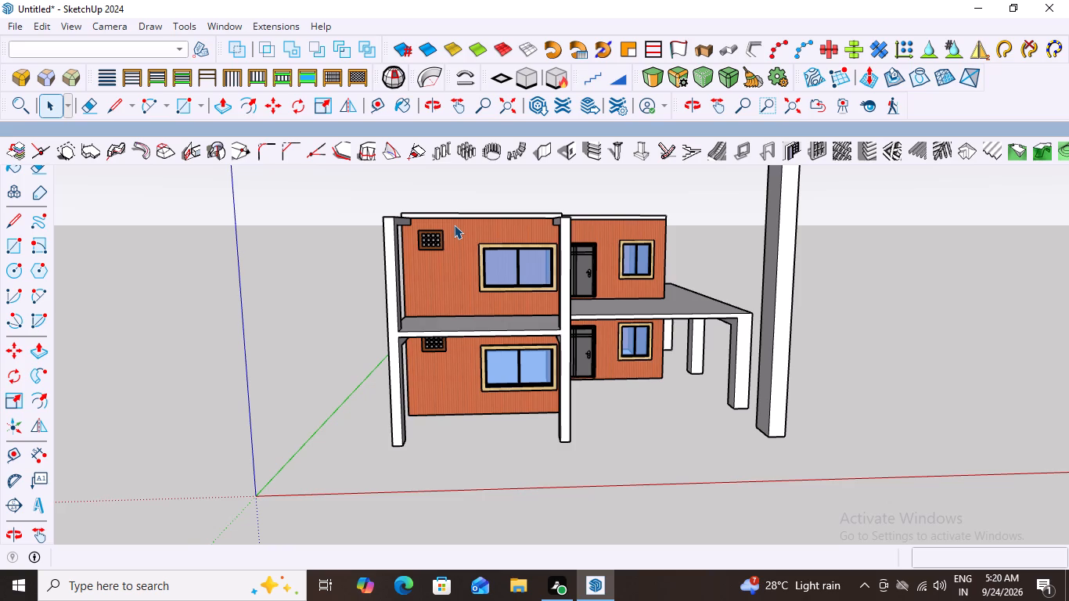
{"action": "scroll", "coordinate": [454, 225], "scroll_direction": "down", "scroll_amount": 4}
{"action": "middle_click_drag", "start_coordinate": [434, 265], "coordinate": [704, 279]}
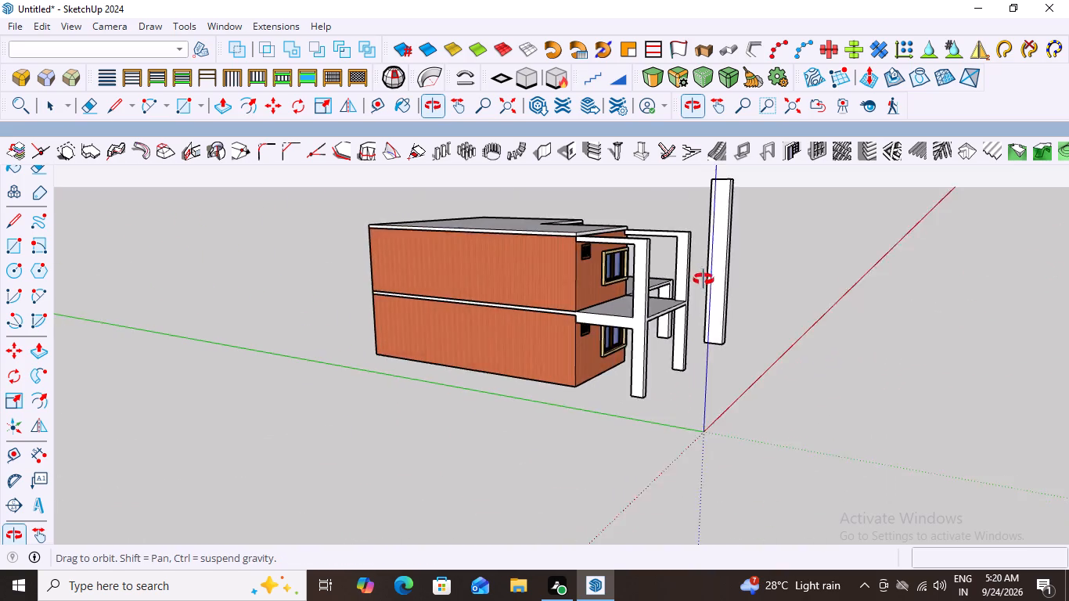
{"action": "middle_click_drag", "start_coordinate": [704, 279], "coordinate": [714, 275]}
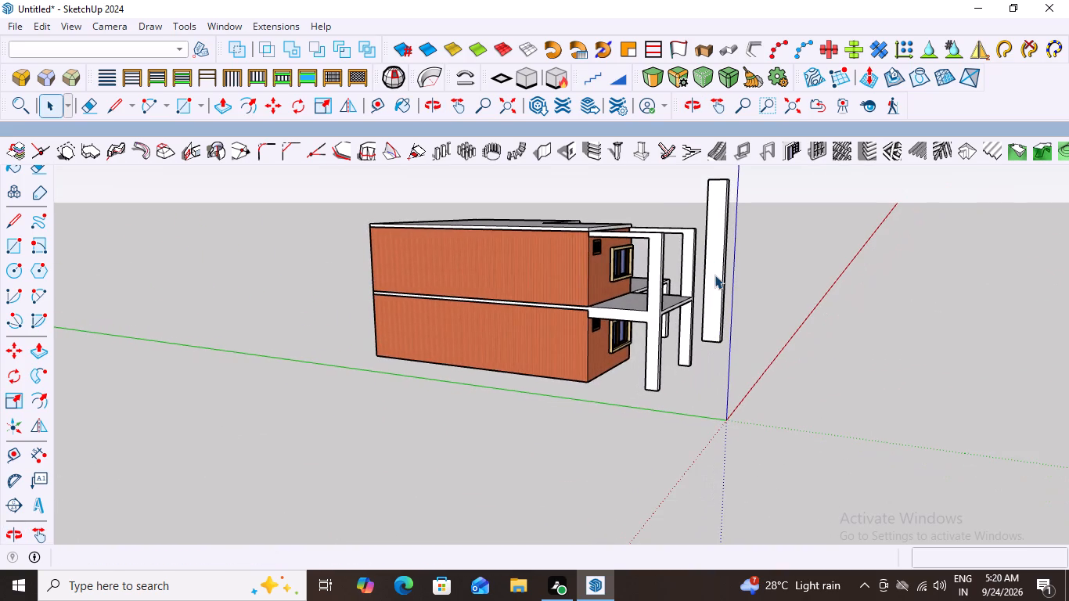
{"action": "scroll", "coordinate": [714, 275], "scroll_direction": "down", "scroll_amount": 5}
{"action": "middle_click_drag", "start_coordinate": [702, 297], "coordinate": [488, 341]}
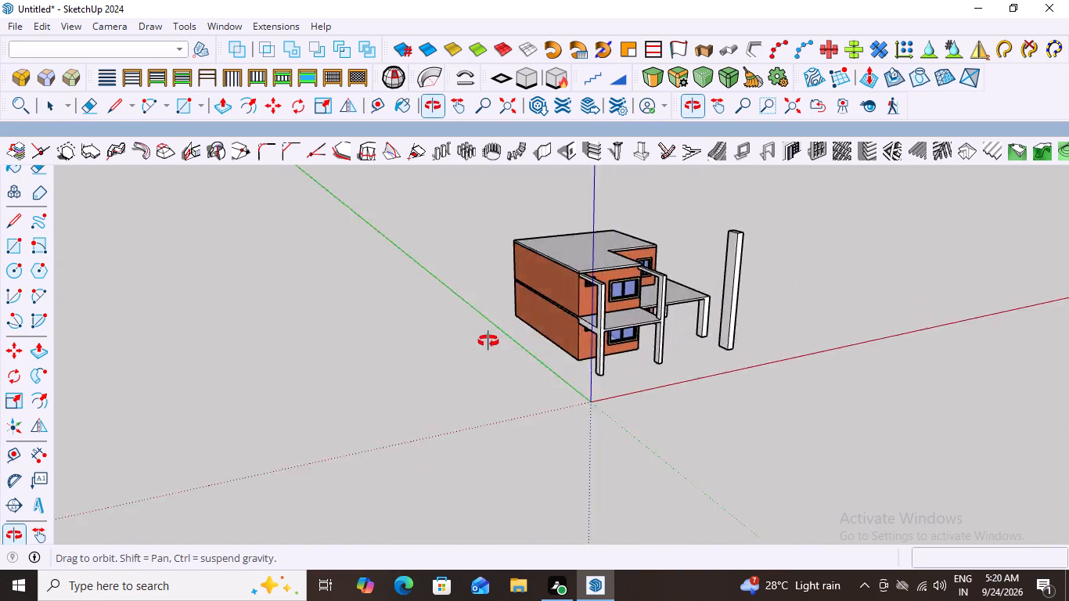
{"action": "middle_click_drag", "start_coordinate": [488, 341], "coordinate": [301, 341]}
{"action": "scroll", "coordinate": [499, 320], "scroll_direction": "up", "scroll_amount": 2}
{"action": "middle_click_drag", "start_coordinate": [499, 320], "coordinate": [540, 322]}
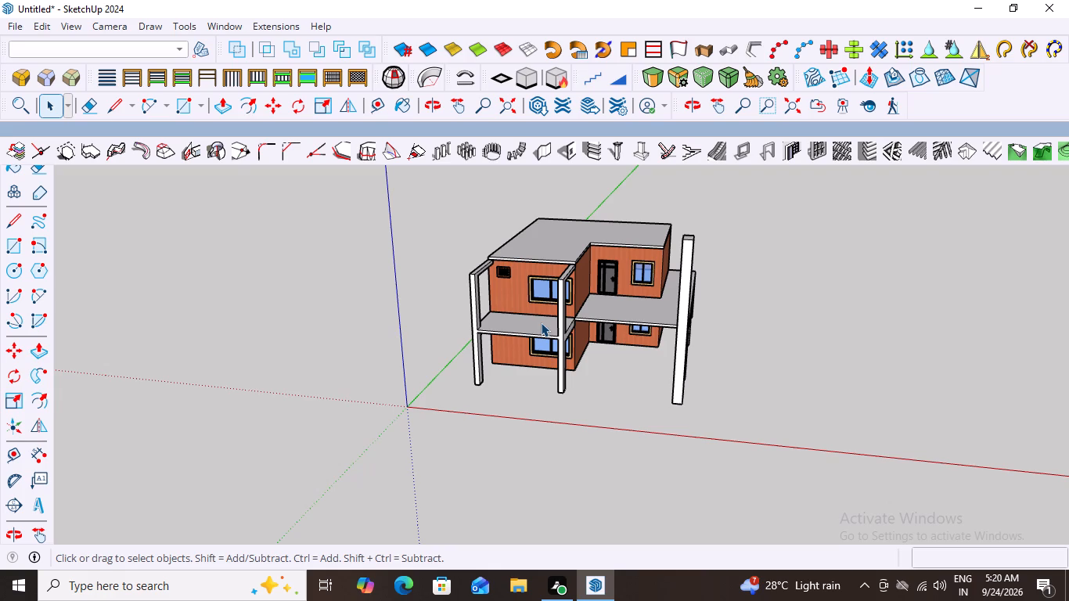
{"action": "scroll", "coordinate": [700, 297], "scroll_direction": "up", "scroll_amount": 6}
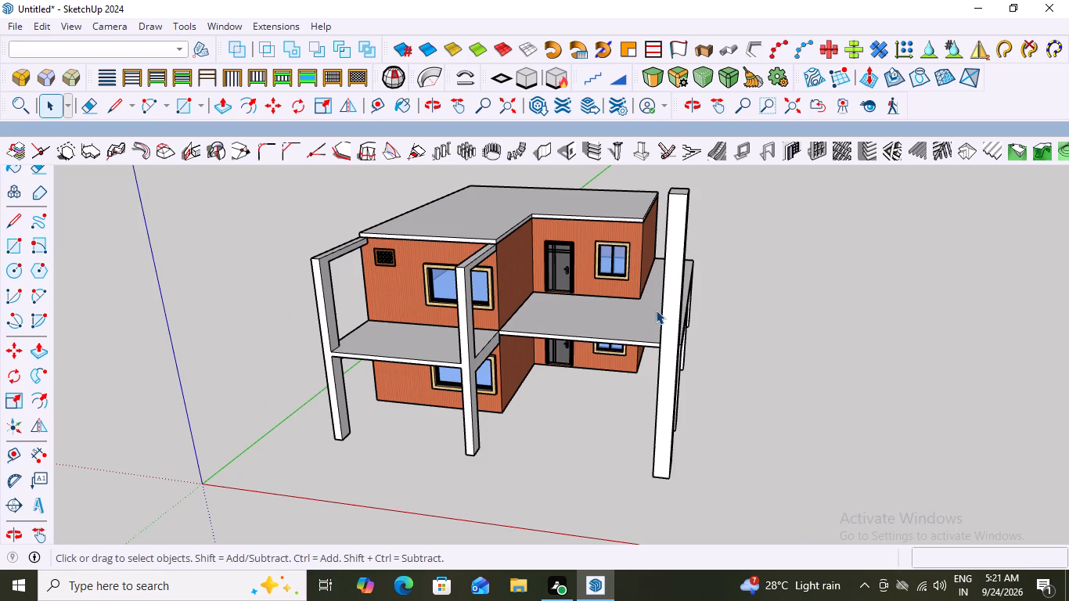
{"action": "scroll", "coordinate": [402, 343], "scroll_direction": "up", "scroll_amount": 5}
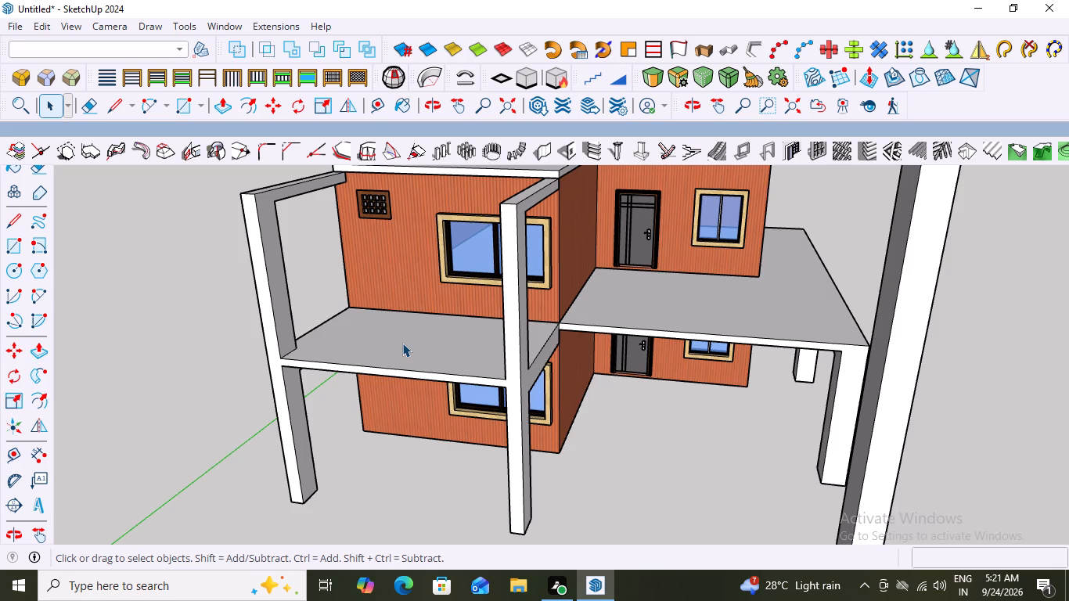
{"action": "left_click_drag", "start_coordinate": [414, 337], "coordinate": [616, 331]}
{"action": "scroll", "coordinate": [543, 425], "scroll_direction": "down", "scroll_amount": 9}
{"action": "scroll", "coordinate": [974, 398], "scroll_direction": "up", "scroll_amount": 4}
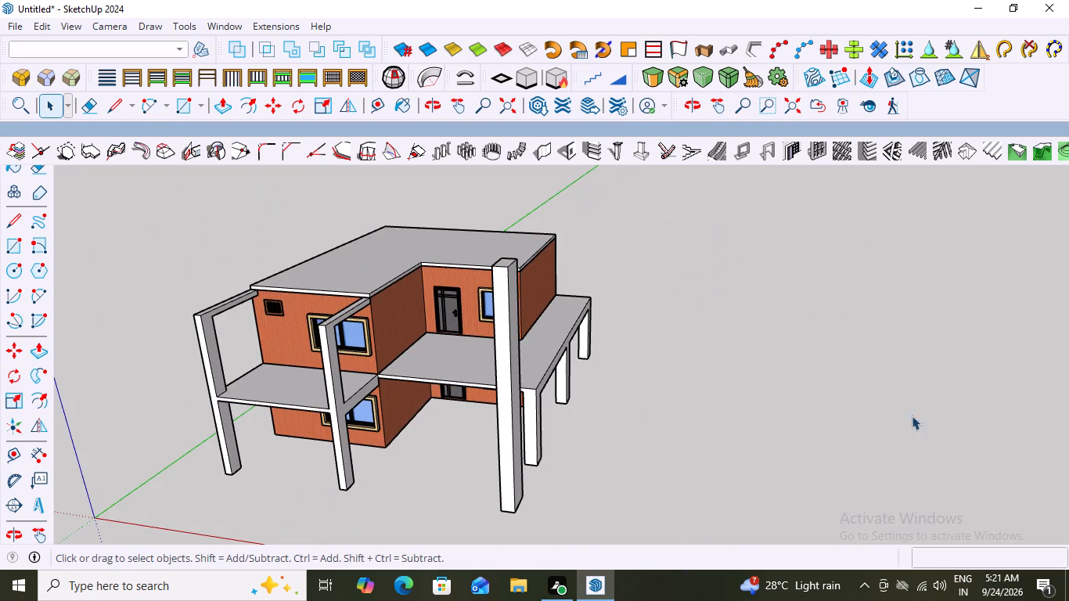
Draw two separate ground rectangles beside the house, about 9' 3" by 12' and about 11' by 19' 3".
{"action": "key", "text": "r"}
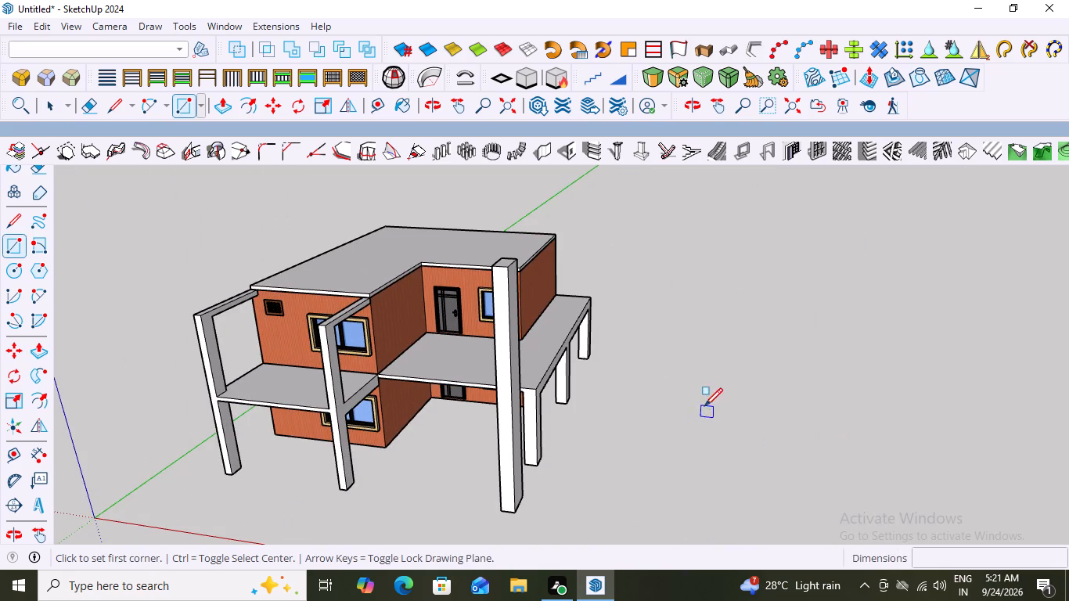
{"action": "left_click", "coordinate": [704, 383]}
{"action": "left_click", "coordinate": [770, 425]}
{"action": "left_click", "coordinate": [743, 333]}
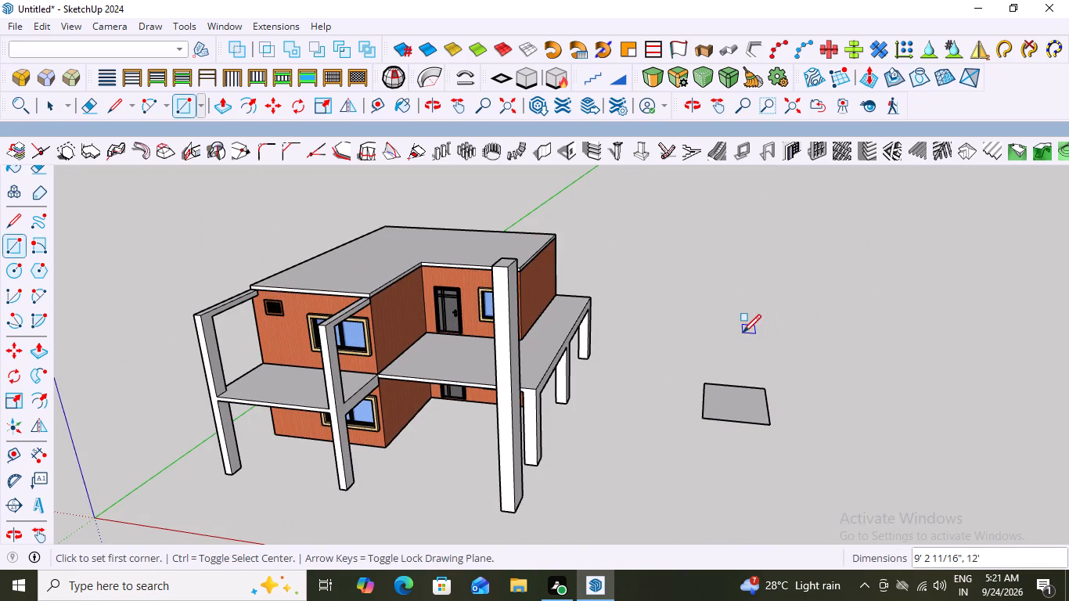
{"action": "left_click", "coordinate": [817, 379]}
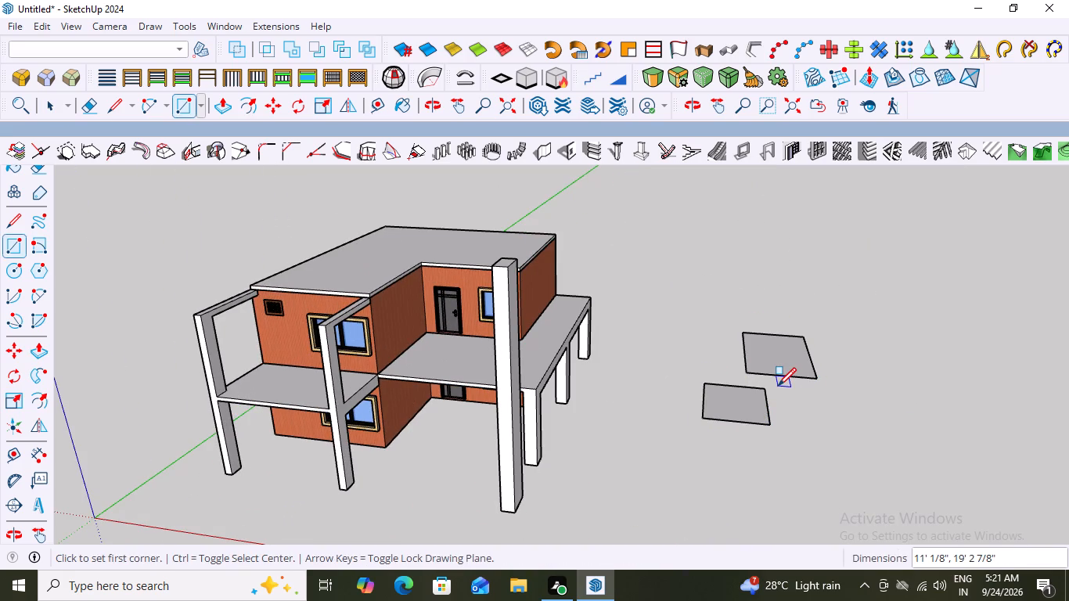
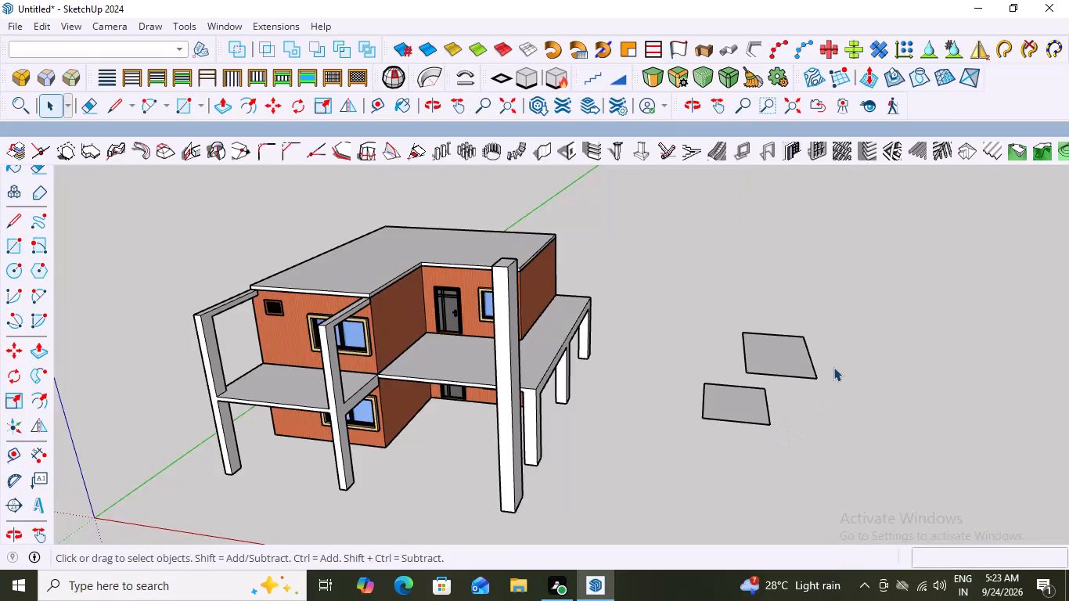
Delete the two ground rectangles beside the house.
{"action": "scroll", "coordinate": [833, 367], "scroll_direction": "up", "scroll_amount": 1}
{"action": "left_click", "coordinate": [862, 283]}
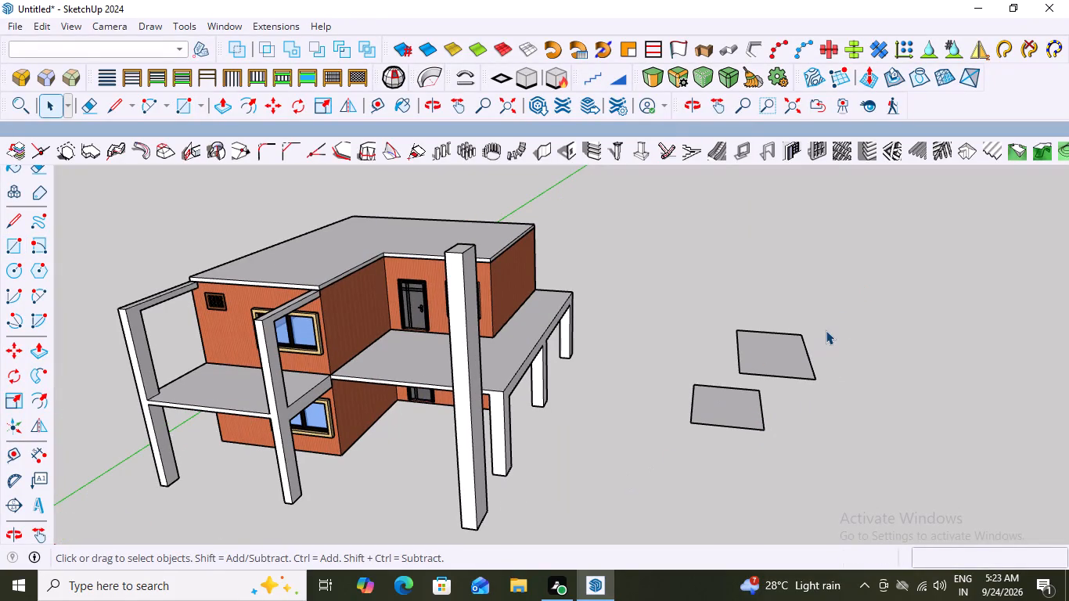
{"action": "key", "text": "space"}
{"action": "left_click_drag", "start_coordinate": [876, 293], "coordinate": [678, 443]}
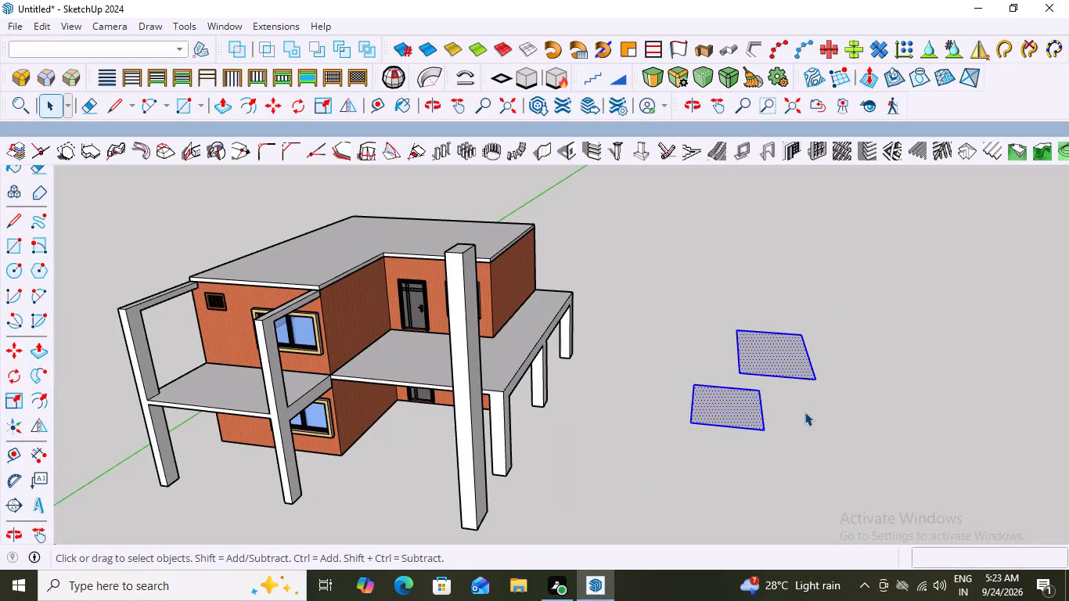
{"action": "key", "text": "Delete"}
Examine the upper balcony from several sides, checking its floor, columns, top beams and the adjoining house wall.
{"action": "scroll", "coordinate": [811, 394], "scroll_direction": "down", "scroll_amount": 4}
{"action": "middle_click_drag", "start_coordinate": [424, 410], "coordinate": [398, 395]}
{"action": "scroll", "coordinate": [395, 357], "scroll_direction": "up", "scroll_amount": 4}
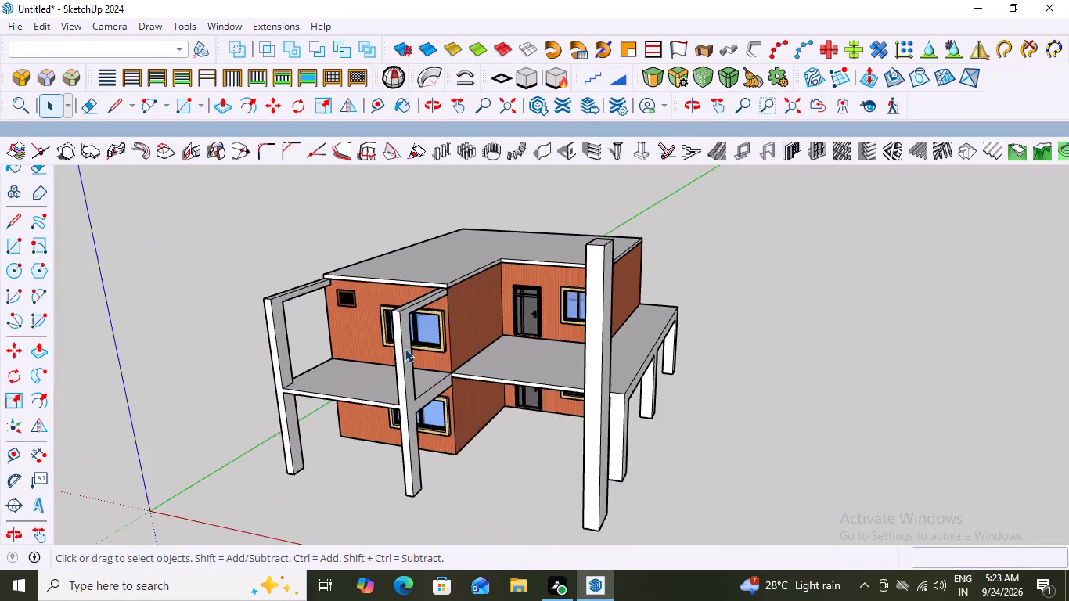
{"action": "scroll", "coordinate": [405, 348], "scroll_direction": "up", "scroll_amount": 3}
{"action": "middle_click_drag", "start_coordinate": [440, 343], "coordinate": [349, 358]}
{"action": "scroll", "coordinate": [301, 337], "scroll_direction": "up", "scroll_amount": 3}
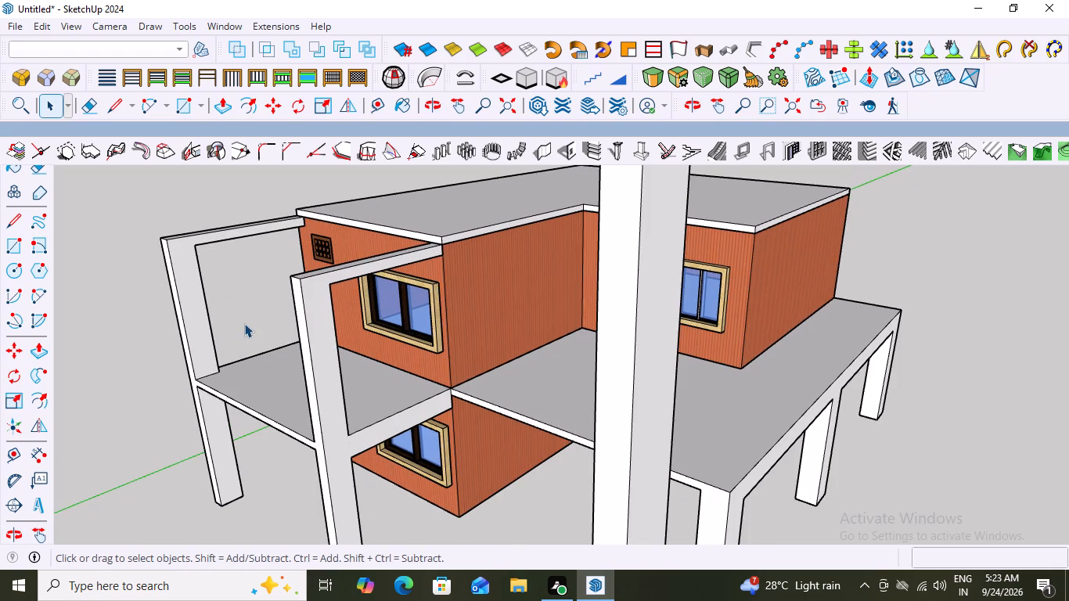
{"action": "middle_click_drag", "start_coordinate": [232, 363], "coordinate": [291, 385]}
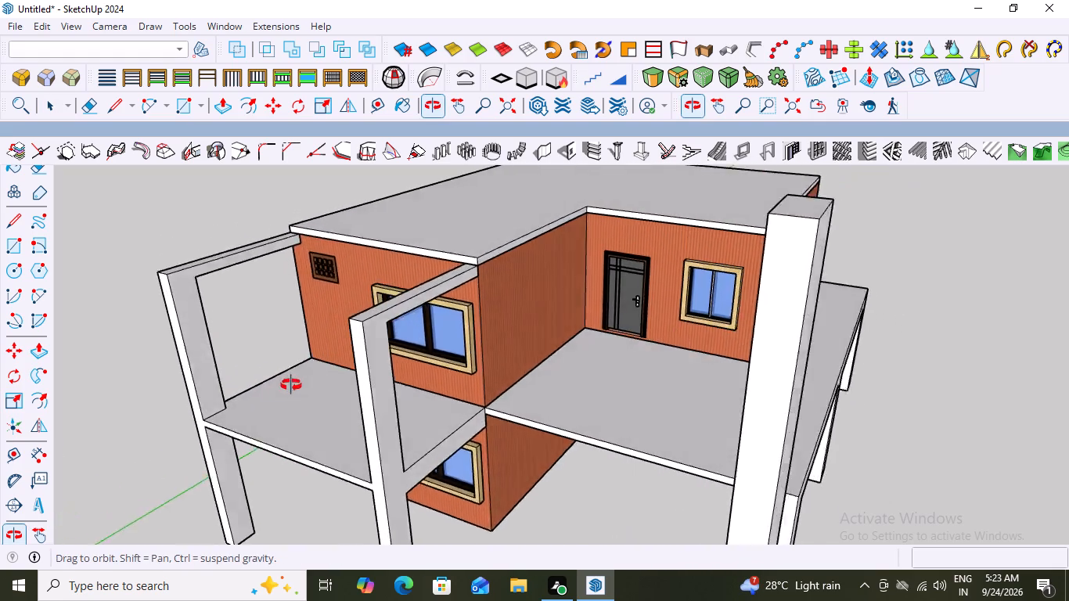
{"action": "middle_click_drag", "start_coordinate": [291, 385], "coordinate": [360, 408]}
{"action": "scroll", "coordinate": [400, 401], "scroll_direction": "down", "scroll_amount": 6}
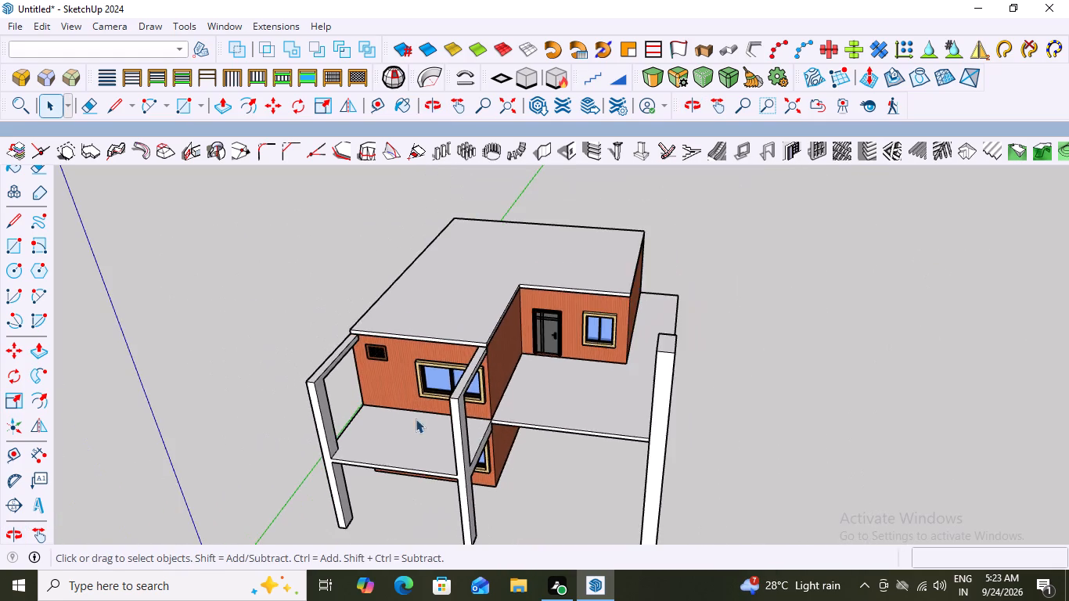
{"action": "middle_click_drag", "start_coordinate": [406, 441], "coordinate": [549, 411]}
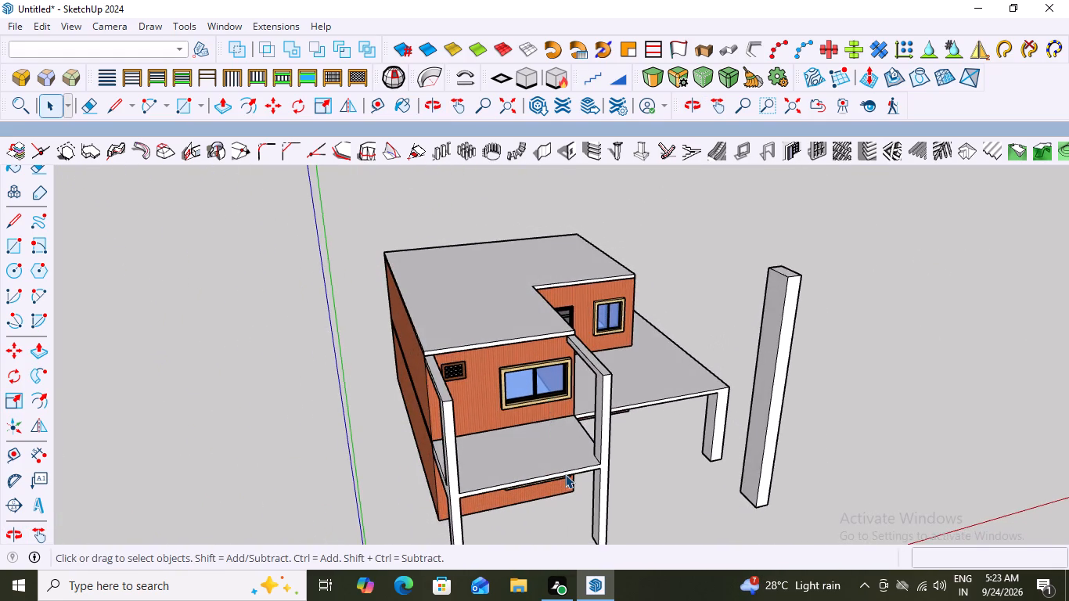
{"action": "scroll", "coordinate": [565, 474], "scroll_direction": "up", "scroll_amount": 3}
{"action": "scroll", "coordinate": [566, 410], "scroll_direction": "down", "scroll_amount": 1}
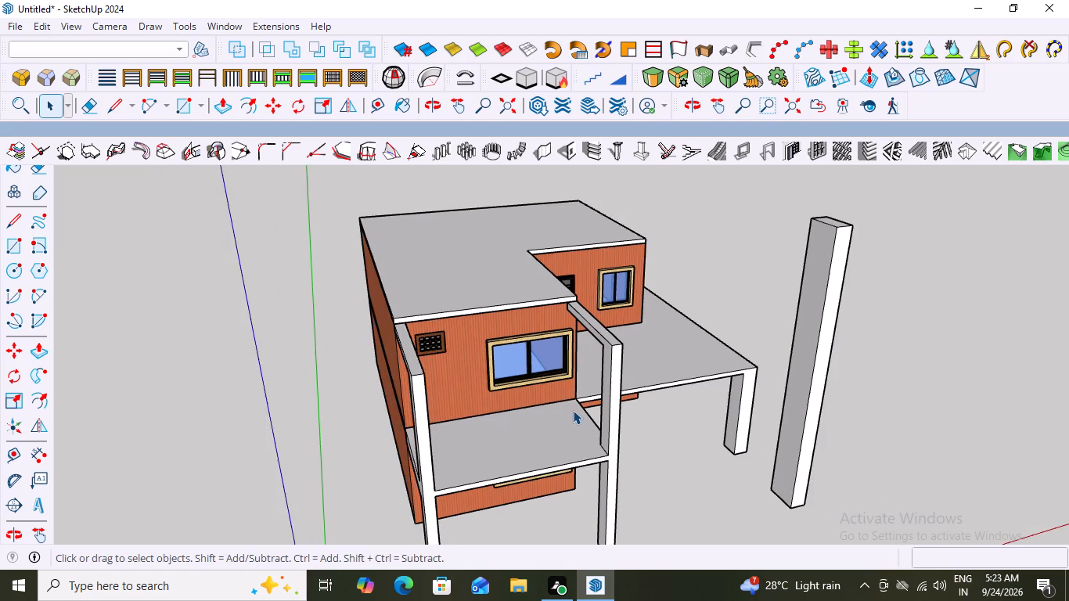
{"action": "middle_click_drag", "start_coordinate": [573, 410], "coordinate": [505, 416]}
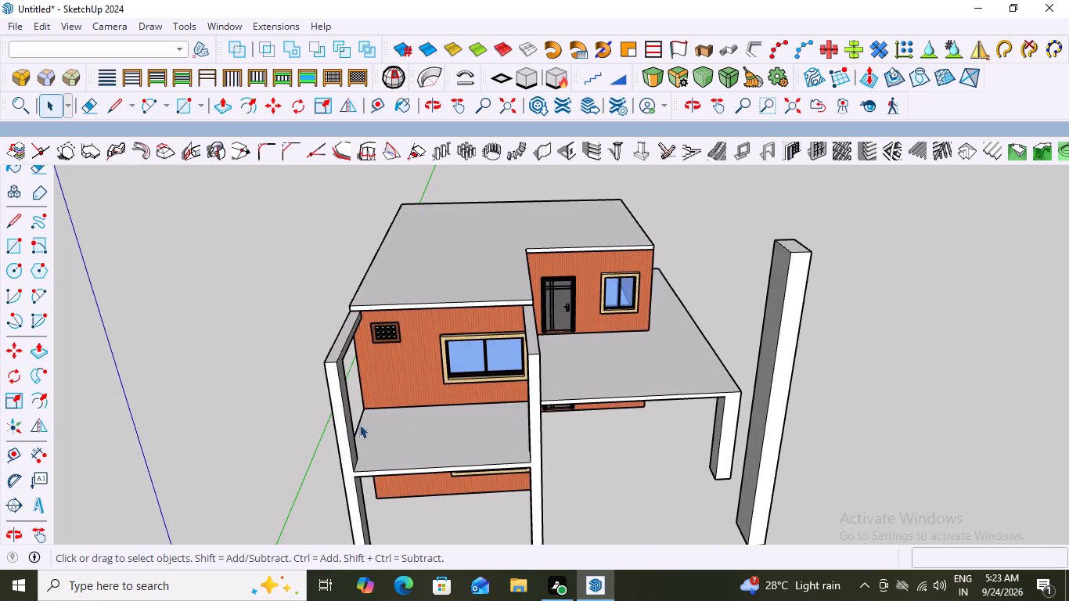
{"action": "scroll", "coordinate": [354, 423], "scroll_direction": "up", "scroll_amount": 5}
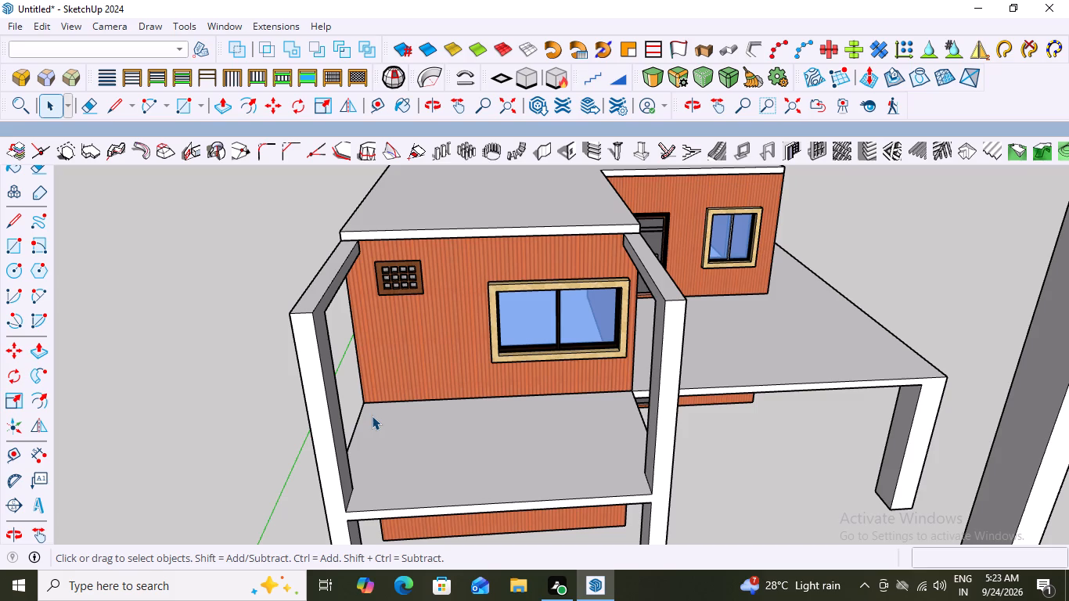
Draw a line about 7' 8" on the balcony floor from the house wall, slightly inset from the side edge below the vent.
{"action": "type", "text": "L"}
{"action": "key", "text": "space"}
{"action": "scroll", "coordinate": [366, 407], "scroll_direction": "up", "scroll_amount": 2}
{"action": "key", "text": "l"}
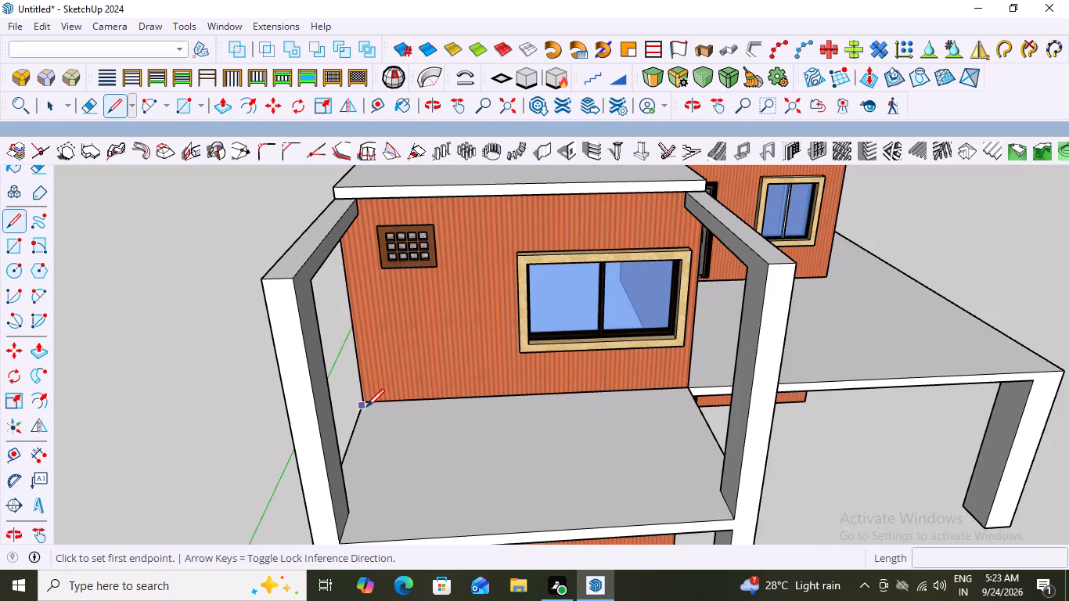
{"action": "scroll", "coordinate": [371, 406], "scroll_direction": "up", "scroll_amount": 7}
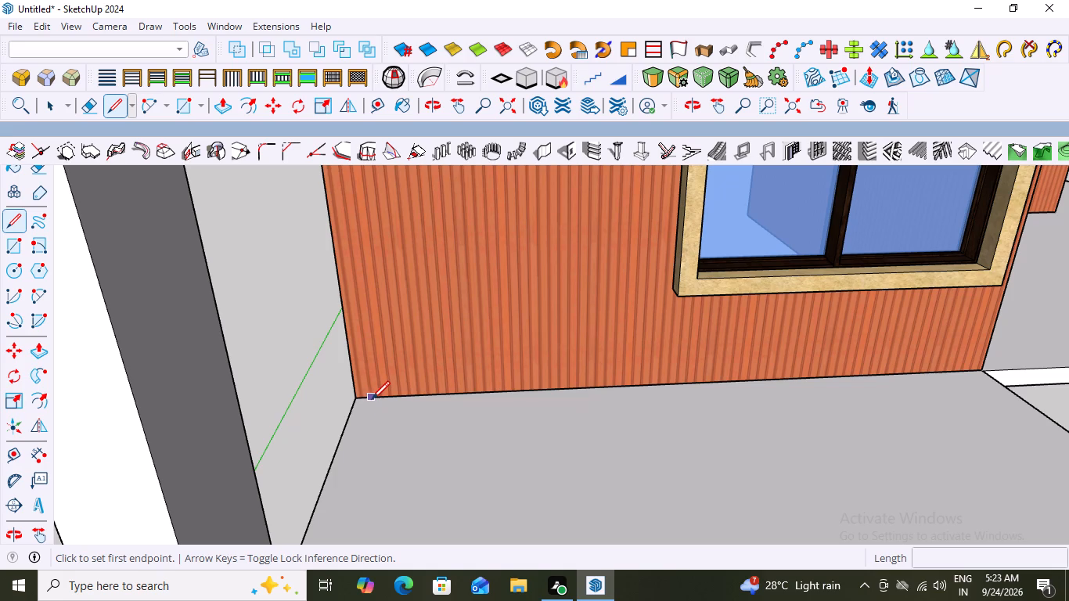
{"action": "left_click", "coordinate": [374, 399]}
{"action": "scroll", "coordinate": [357, 444], "scroll_direction": "down", "scroll_amount": 10}
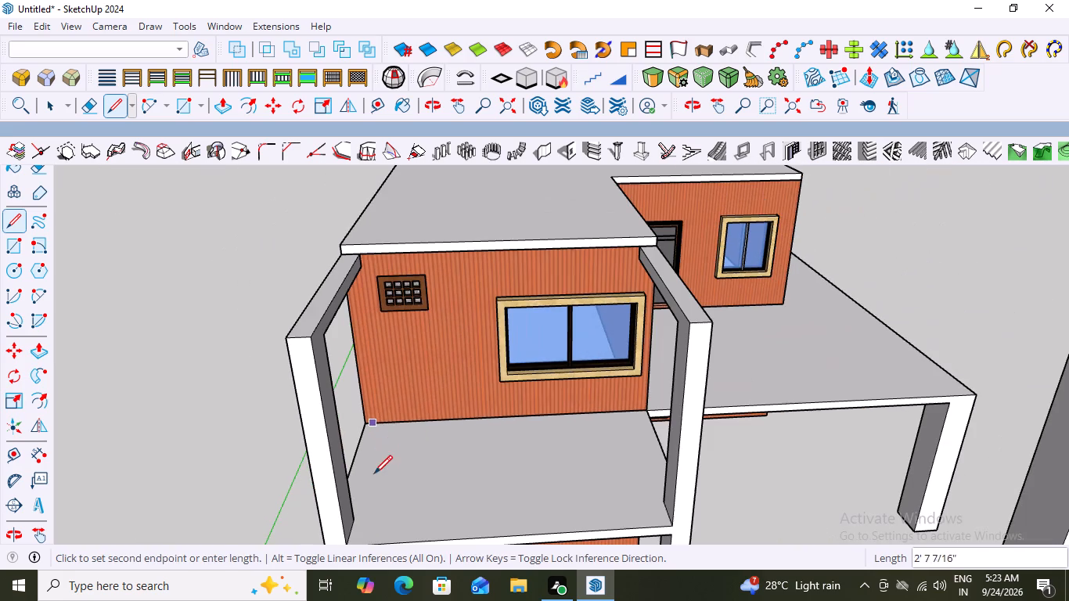
{"action": "scroll", "coordinate": [372, 493], "scroll_direction": "up", "scroll_amount": 4}
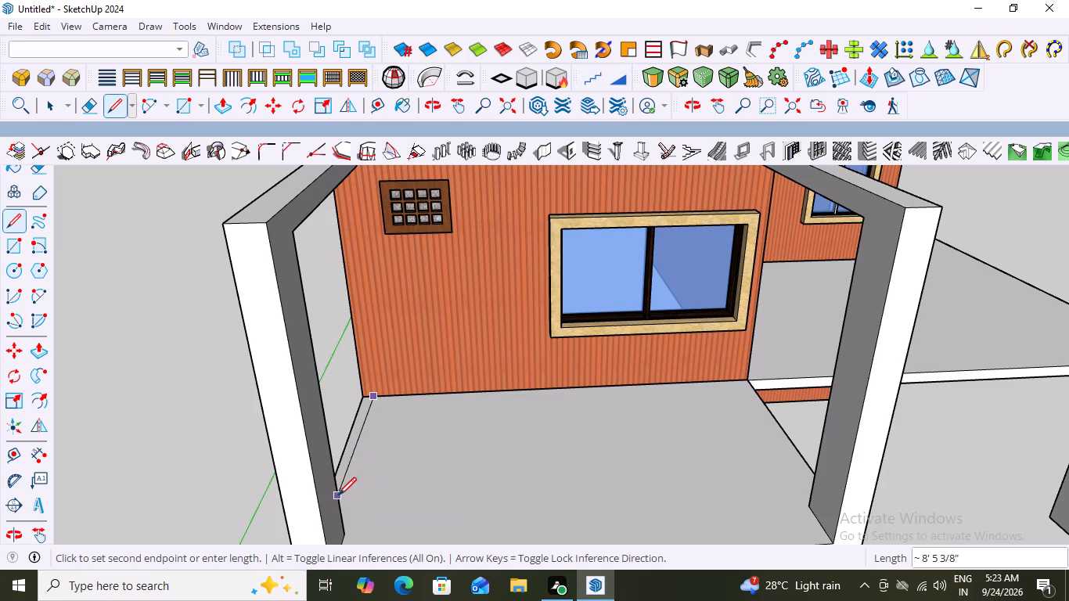
{"action": "scroll", "coordinate": [347, 500], "scroll_direction": "up", "scroll_amount": 2}
{"action": "scroll", "coordinate": [410, 476], "scroll_direction": "down", "scroll_amount": 7}
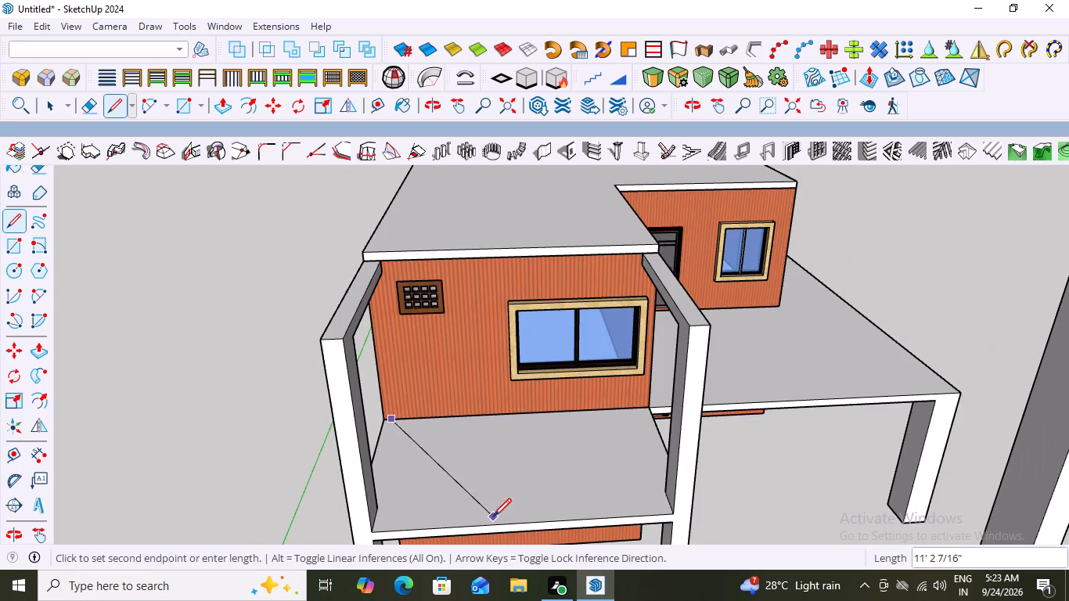
{"action": "middle_click_drag", "start_coordinate": [493, 516], "coordinate": [309, 509]}
{"action": "scroll", "coordinate": [362, 413], "scroll_direction": "up", "scroll_amount": 2}
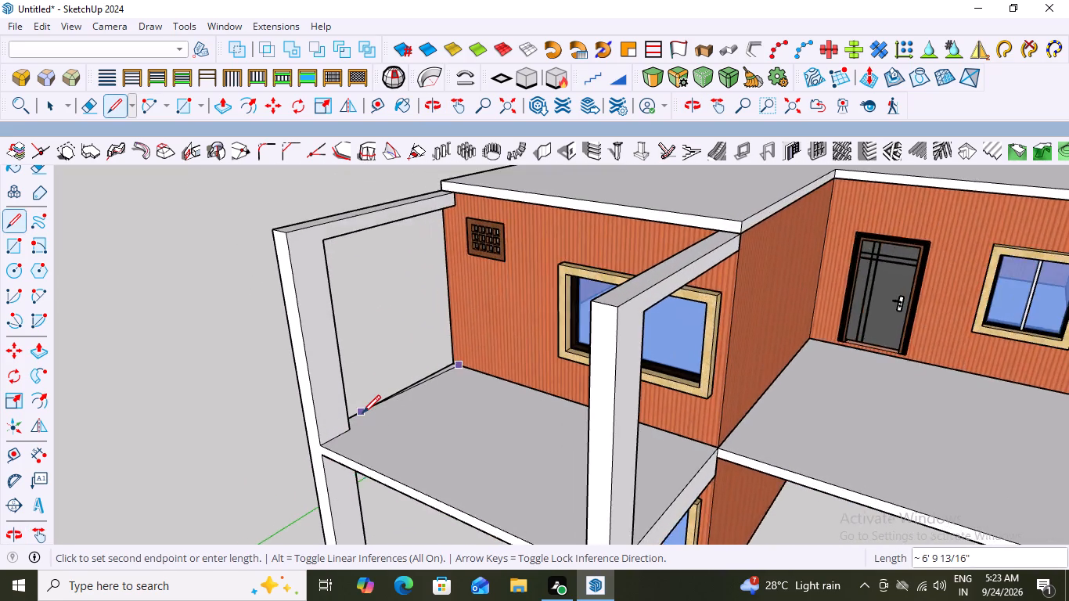
{"action": "scroll", "coordinate": [362, 413], "scroll_direction": "up", "scroll_amount": 6}
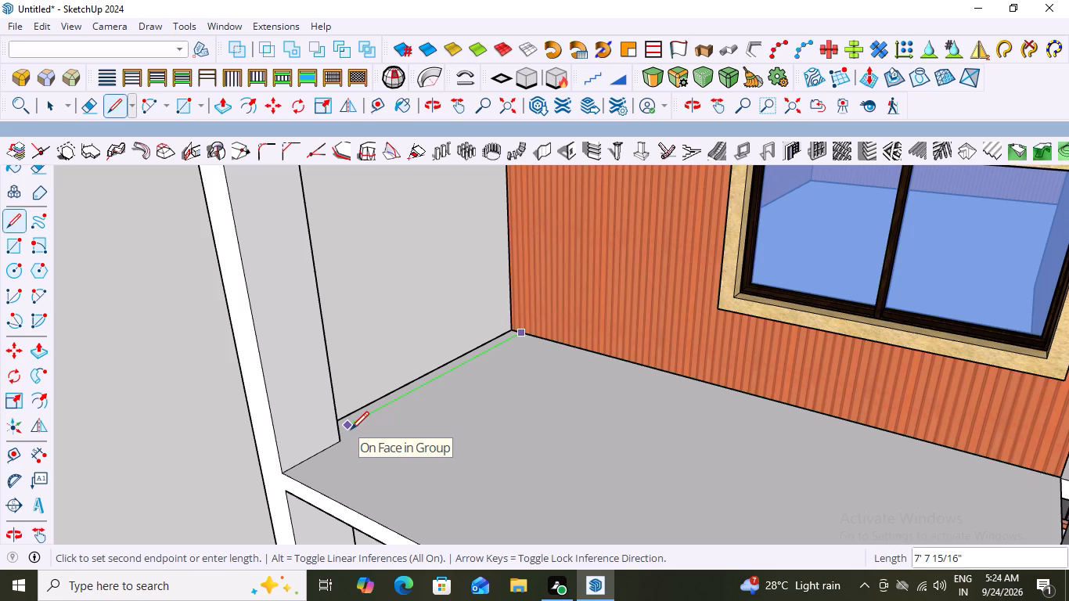
{"action": "left_click", "coordinate": [351, 430]}
Continue the outline about 15' 1" across the balcony floor between the columns and about 7' 8" back to the house wall.
{"action": "scroll", "coordinate": [430, 484], "scroll_direction": "down", "scroll_amount": 11}
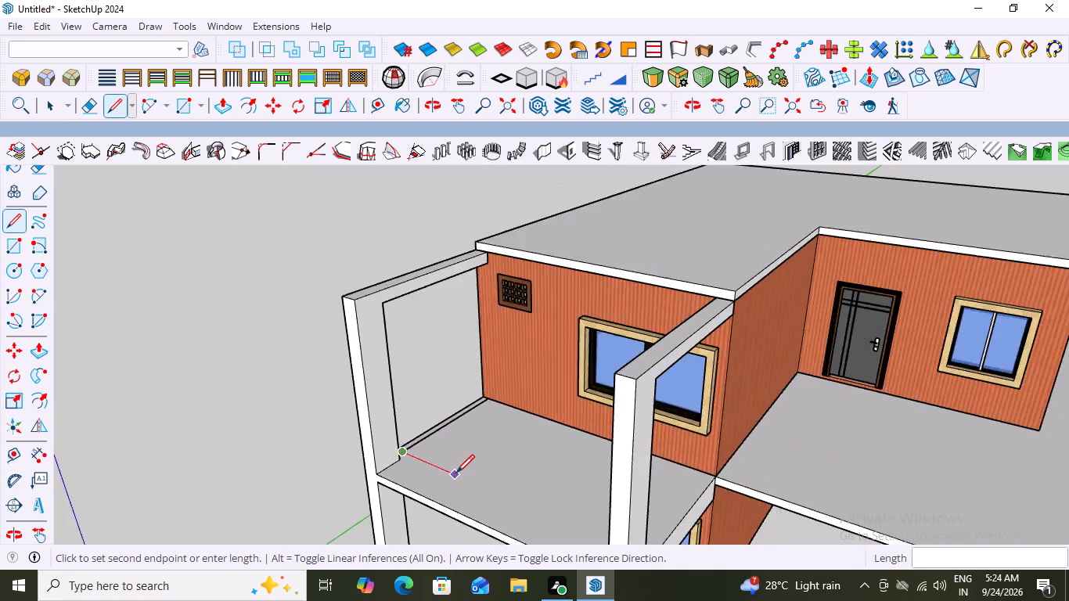
{"action": "scroll", "coordinate": [456, 473], "scroll_direction": "down", "scroll_amount": 2}
{"action": "scroll", "coordinate": [505, 498], "scroll_direction": "up", "scroll_amount": 6}
{"action": "scroll", "coordinate": [514, 509], "scroll_direction": "down", "scroll_amount": 8}
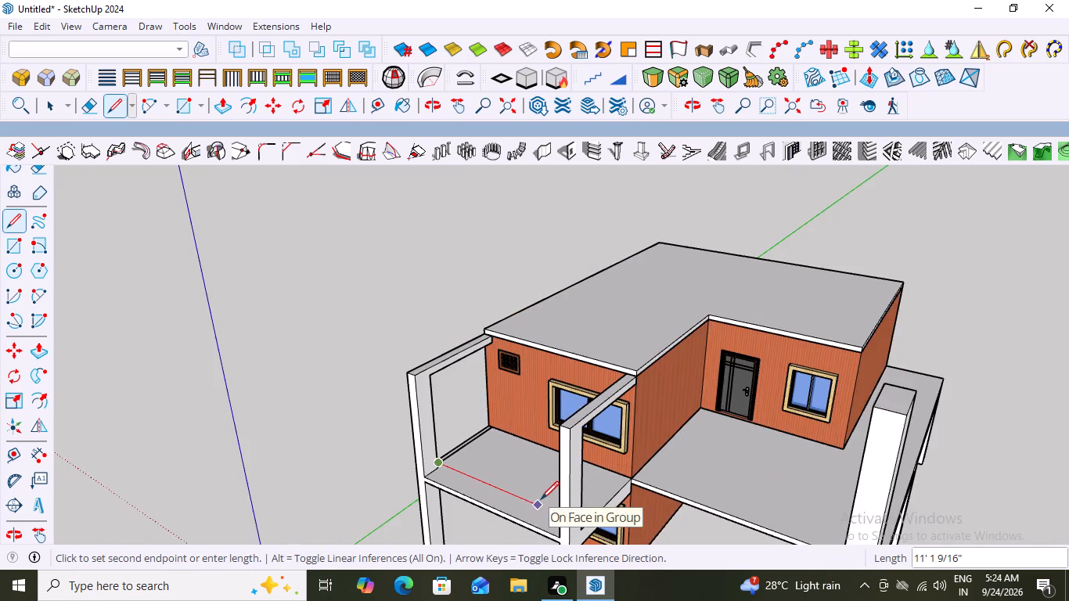
{"action": "scroll", "coordinate": [563, 522], "scroll_direction": "up", "scroll_amount": 6}
{"action": "middle_click_drag", "start_coordinate": [509, 516], "coordinate": [592, 516]}
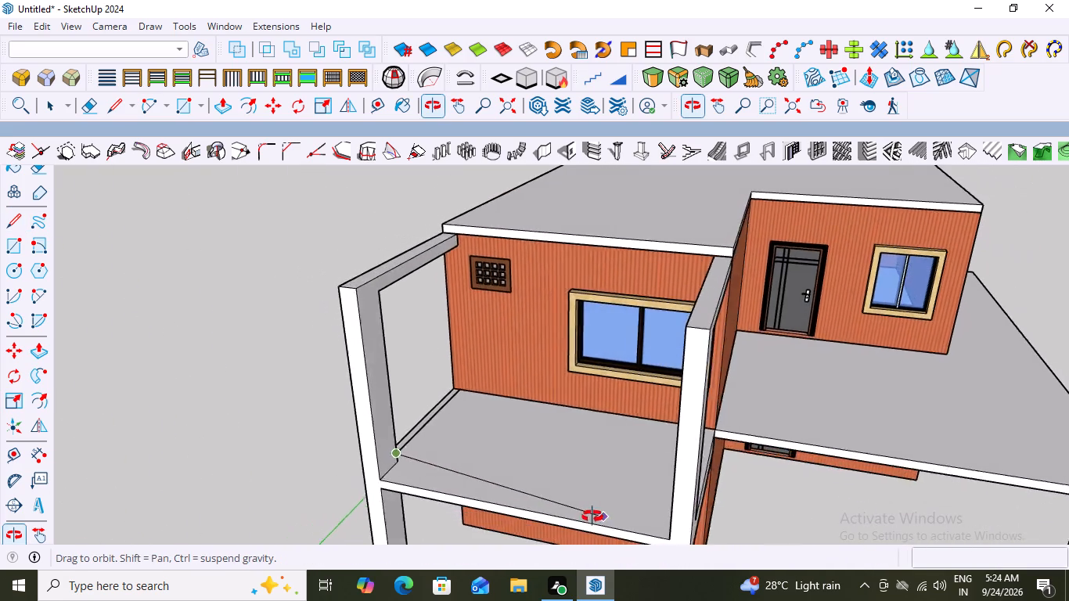
{"action": "middle_click_drag", "start_coordinate": [592, 516], "coordinate": [711, 509]}
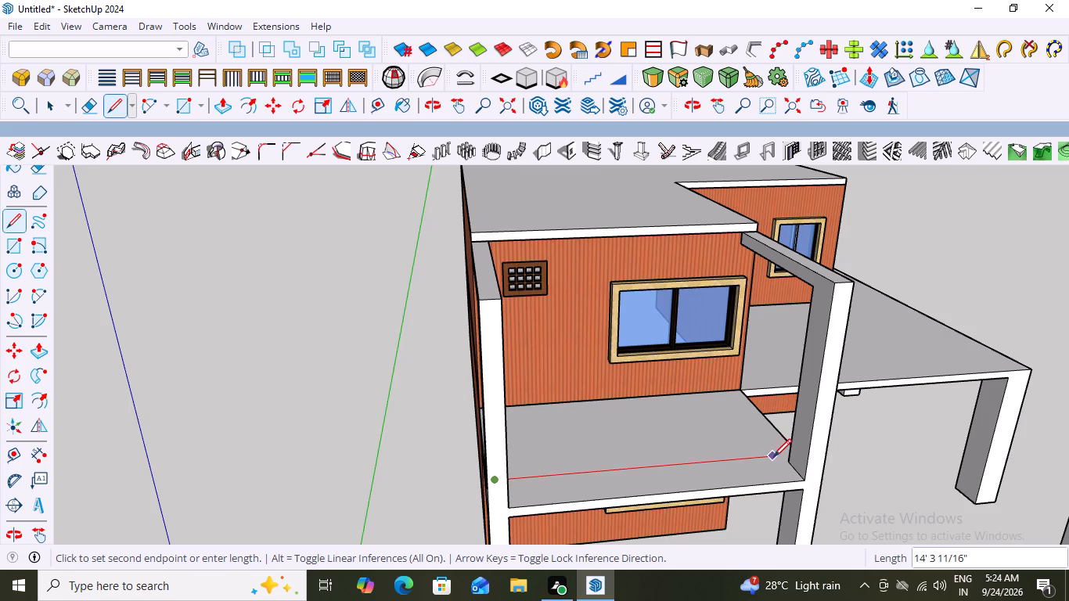
{"action": "middle_click_drag", "start_coordinate": [778, 457], "coordinate": [723, 476]}
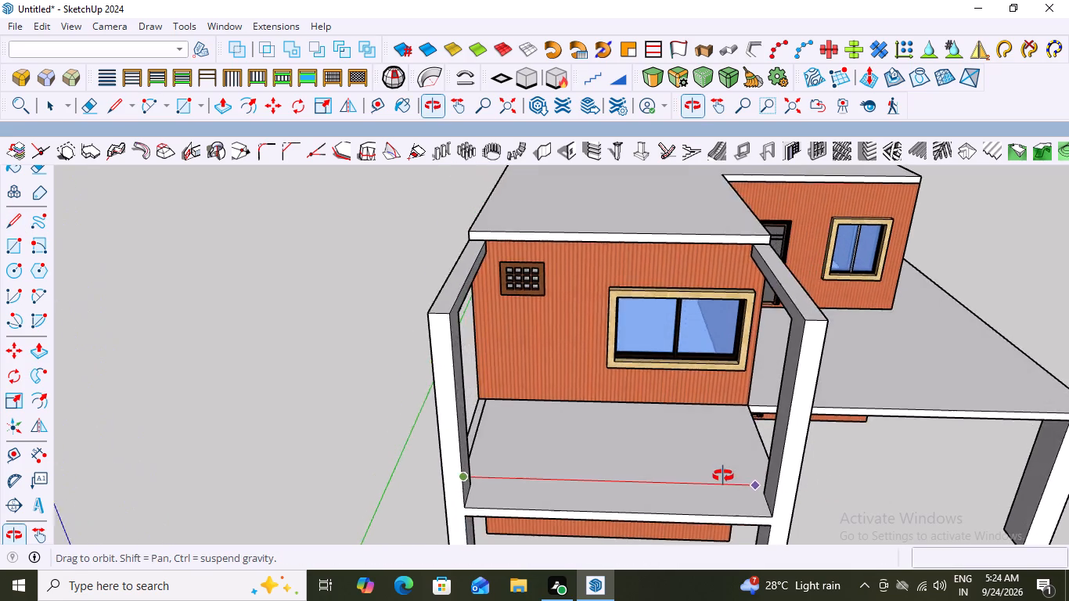
{"action": "middle_click_drag", "start_coordinate": [723, 476], "coordinate": [724, 477]}
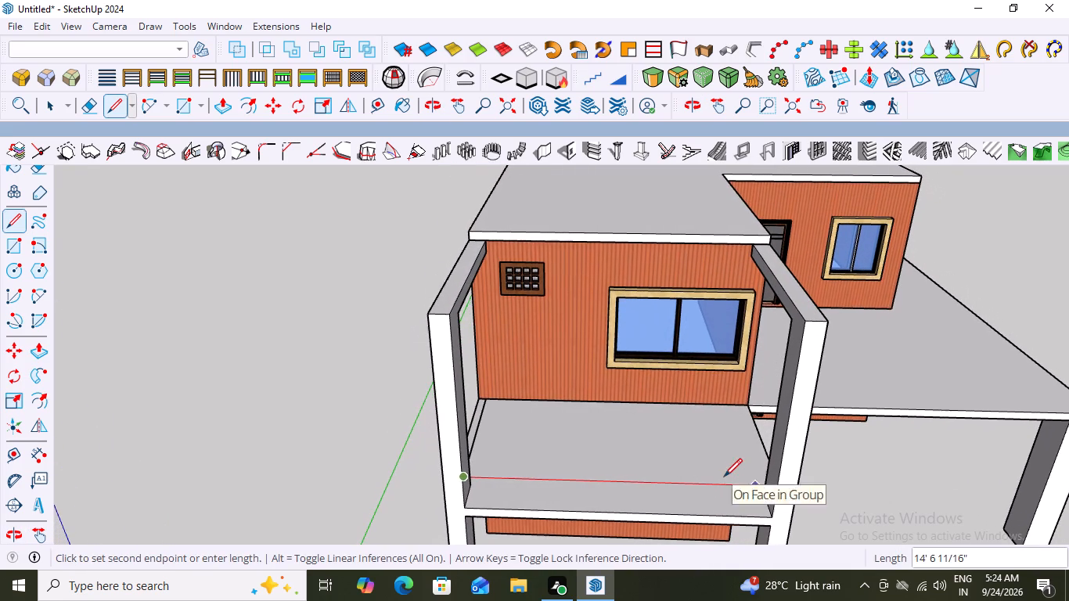
{"action": "scroll", "coordinate": [761, 479], "scroll_direction": "up", "scroll_amount": 2}
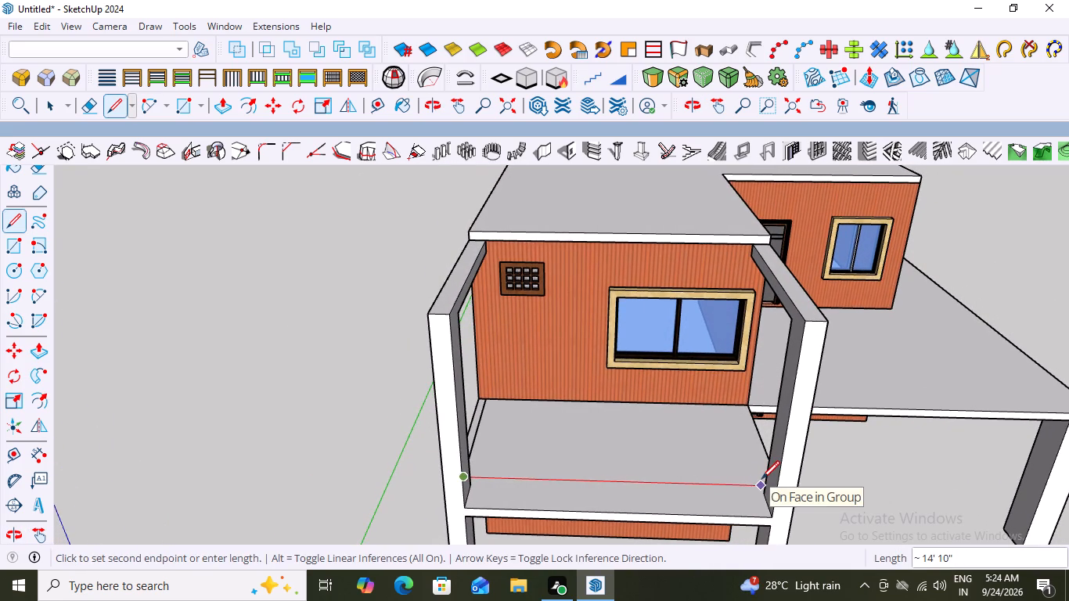
{"action": "scroll", "coordinate": [761, 479], "scroll_direction": "up", "scroll_amount": 6}
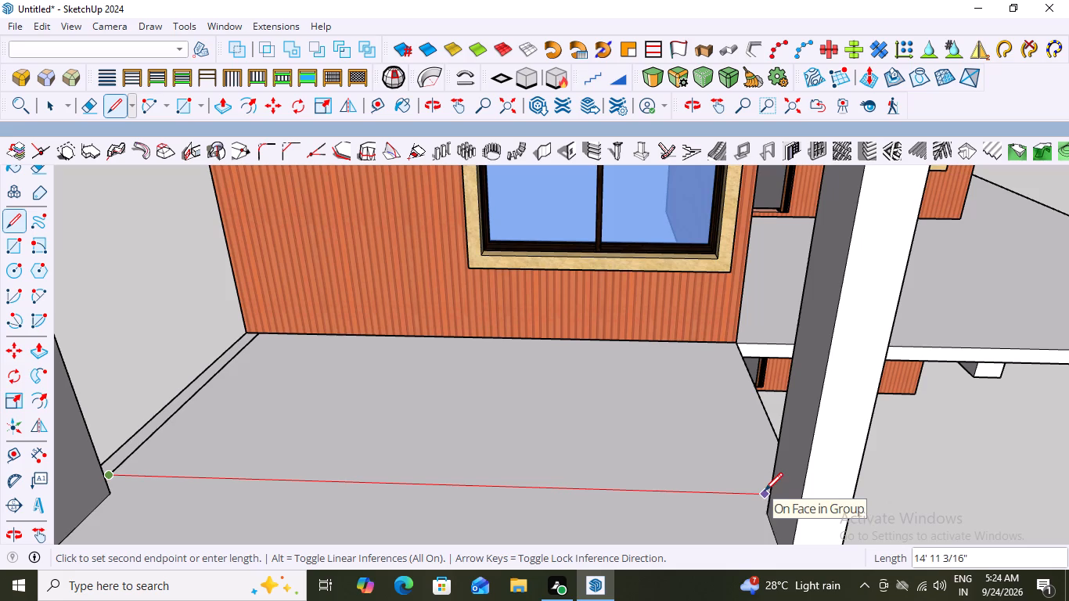
{"action": "middle_click_drag", "start_coordinate": [760, 483], "coordinate": [770, 486]}
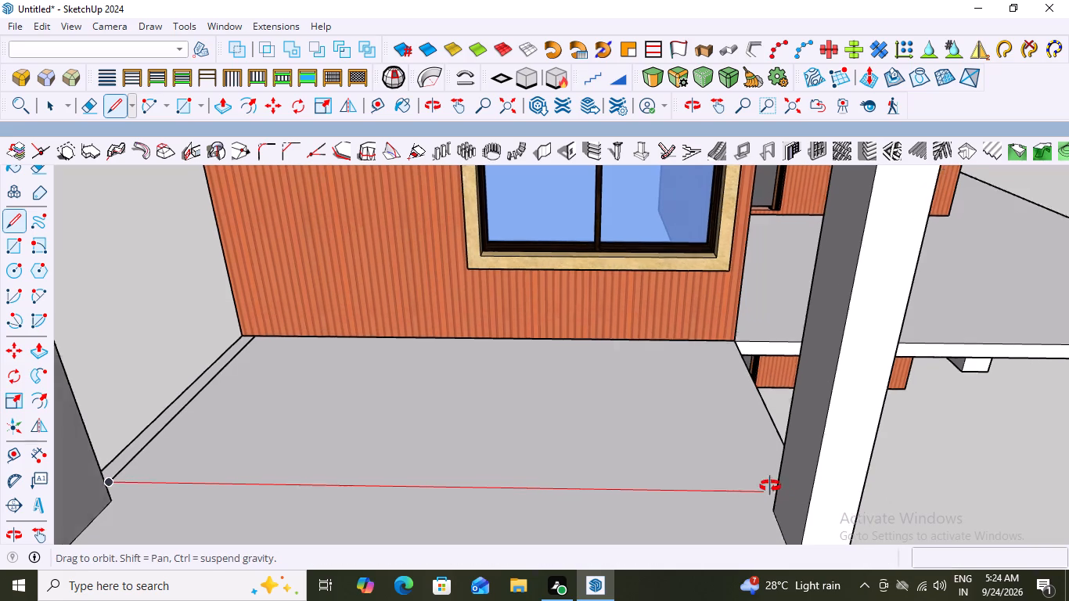
{"action": "middle_click_drag", "start_coordinate": [770, 486], "coordinate": [868, 505]}
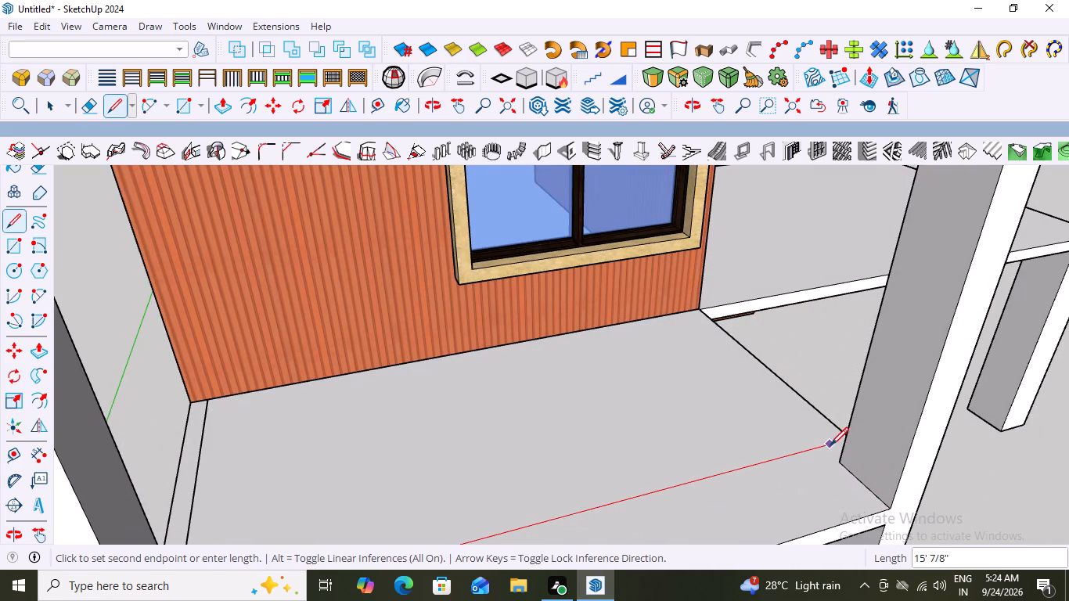
{"action": "left_click", "coordinate": [832, 445]}
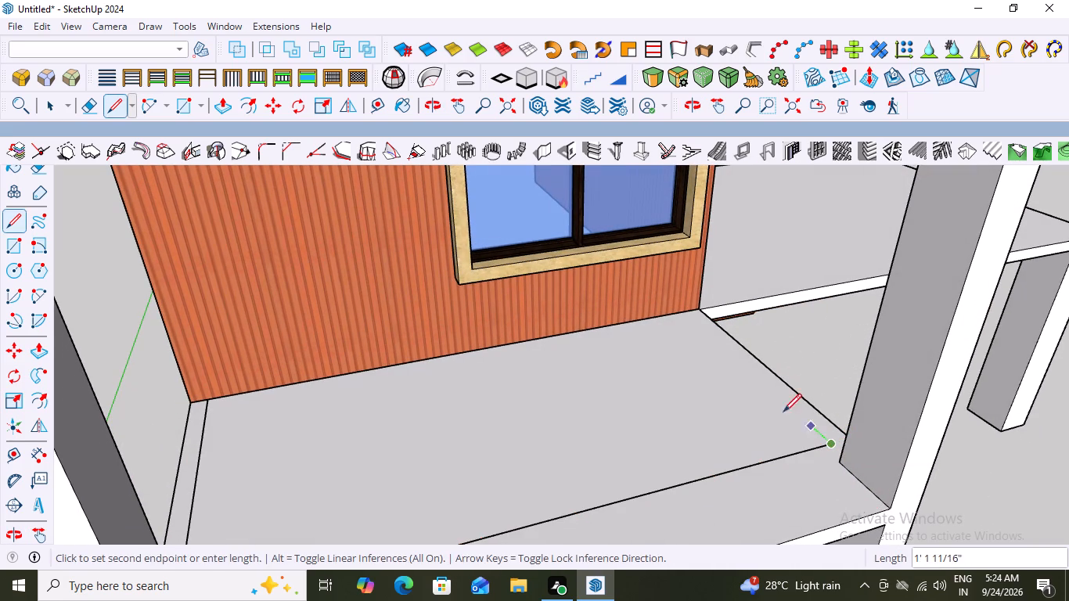
{"action": "left_click", "coordinate": [685, 317]}
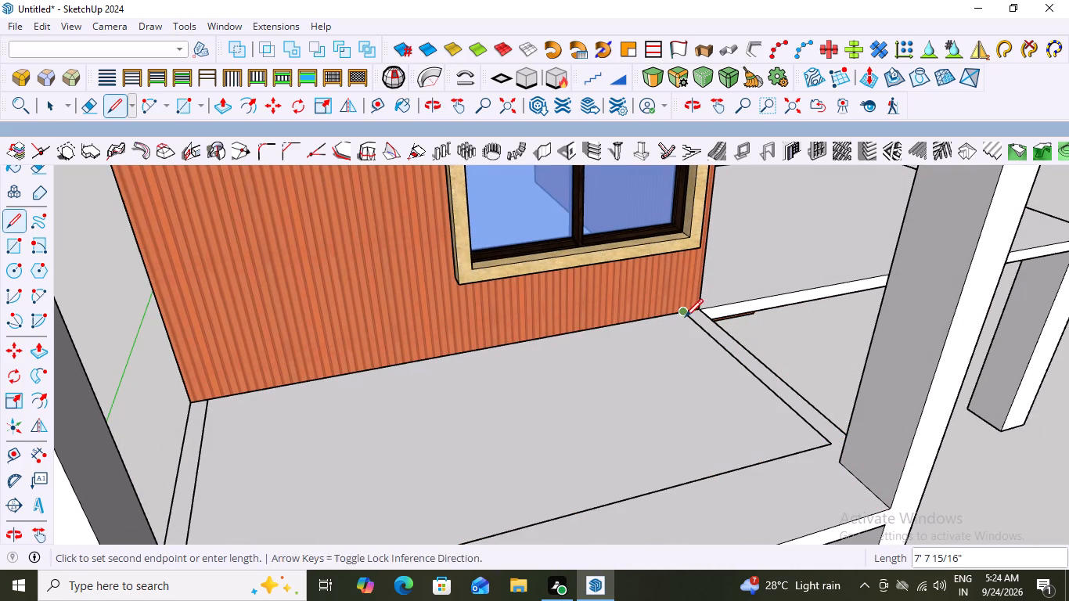
{"action": "key", "text": "space"}
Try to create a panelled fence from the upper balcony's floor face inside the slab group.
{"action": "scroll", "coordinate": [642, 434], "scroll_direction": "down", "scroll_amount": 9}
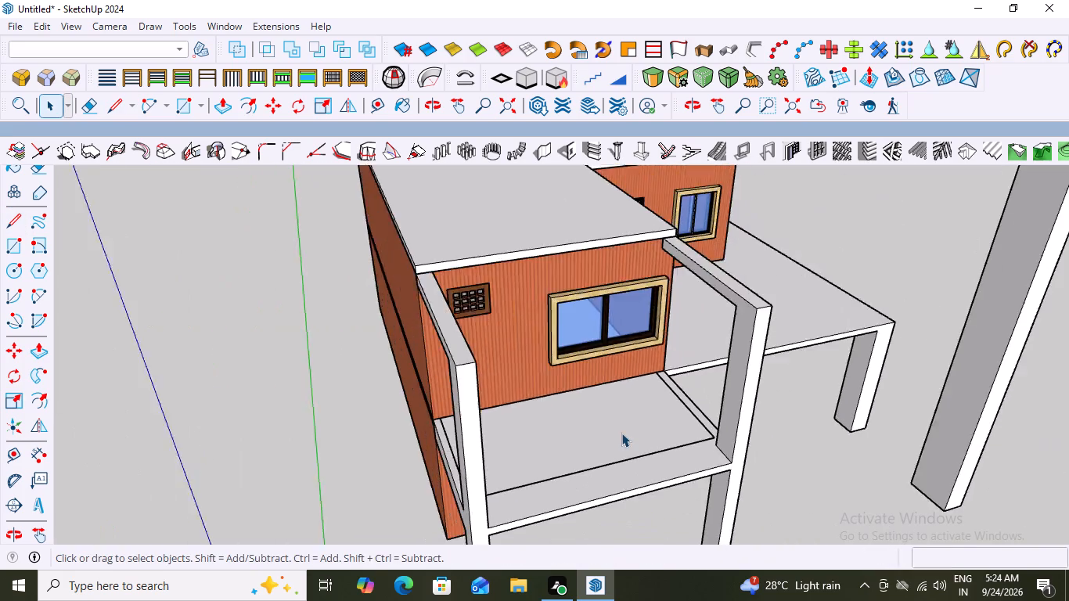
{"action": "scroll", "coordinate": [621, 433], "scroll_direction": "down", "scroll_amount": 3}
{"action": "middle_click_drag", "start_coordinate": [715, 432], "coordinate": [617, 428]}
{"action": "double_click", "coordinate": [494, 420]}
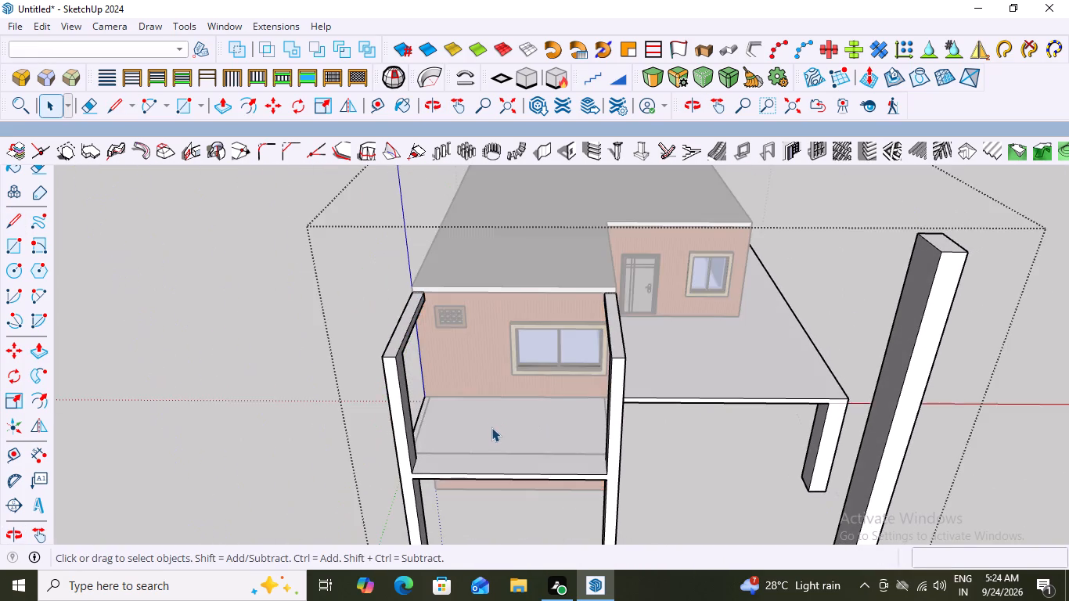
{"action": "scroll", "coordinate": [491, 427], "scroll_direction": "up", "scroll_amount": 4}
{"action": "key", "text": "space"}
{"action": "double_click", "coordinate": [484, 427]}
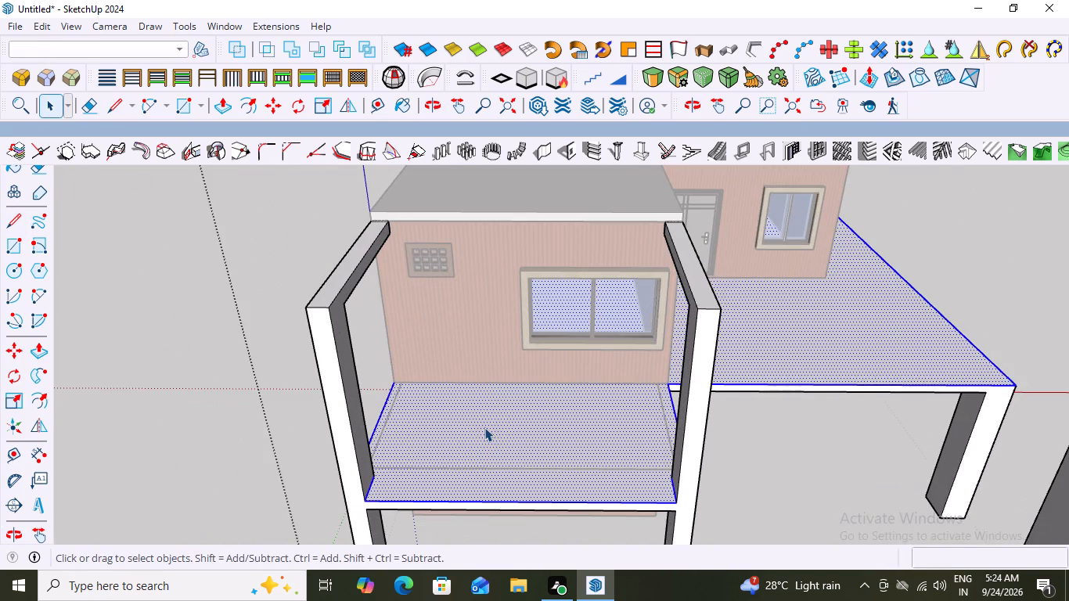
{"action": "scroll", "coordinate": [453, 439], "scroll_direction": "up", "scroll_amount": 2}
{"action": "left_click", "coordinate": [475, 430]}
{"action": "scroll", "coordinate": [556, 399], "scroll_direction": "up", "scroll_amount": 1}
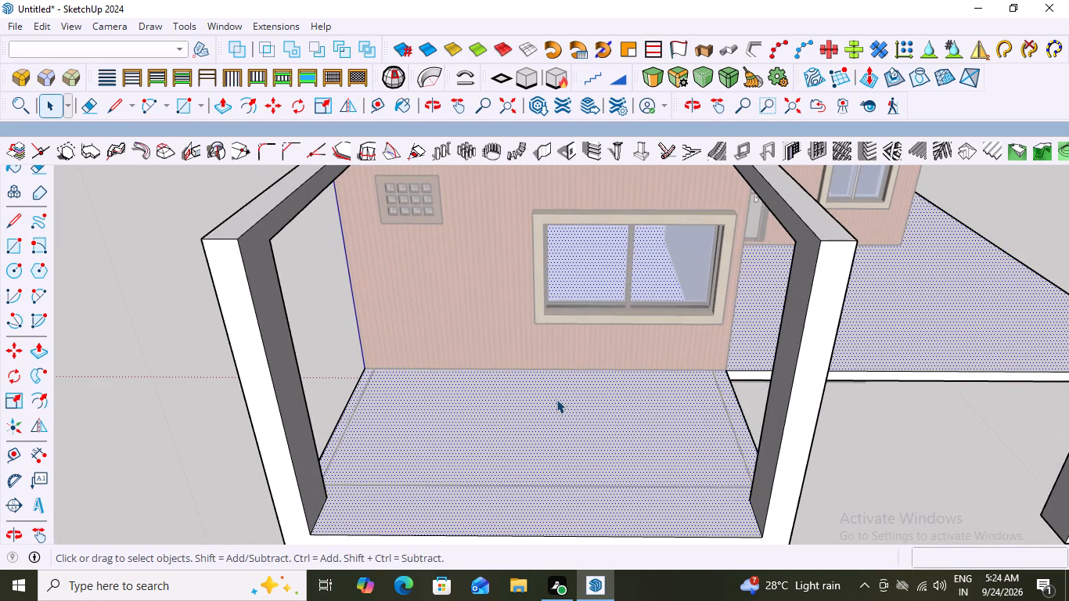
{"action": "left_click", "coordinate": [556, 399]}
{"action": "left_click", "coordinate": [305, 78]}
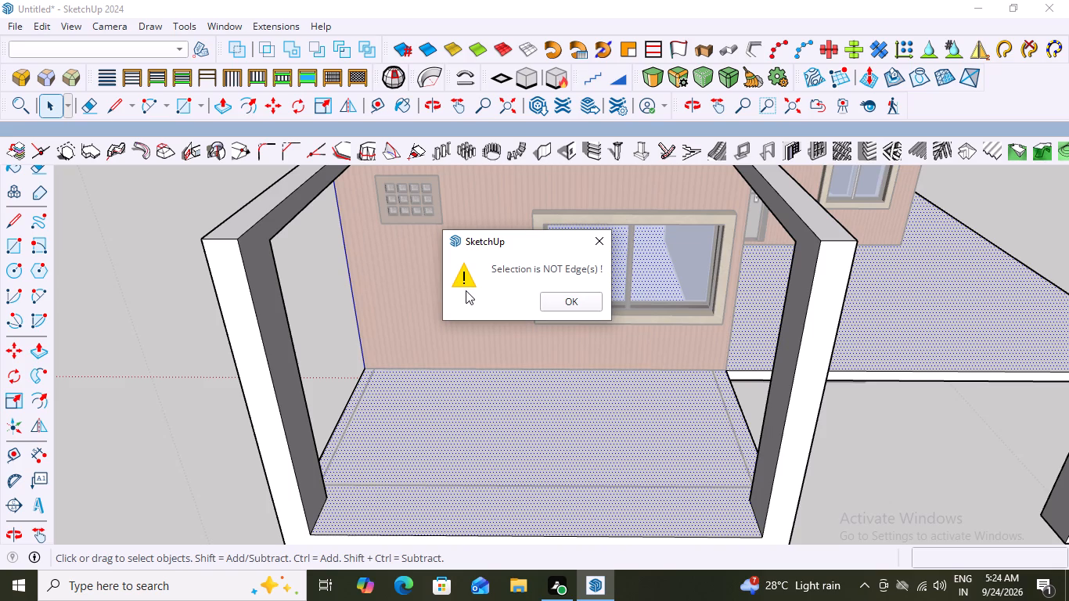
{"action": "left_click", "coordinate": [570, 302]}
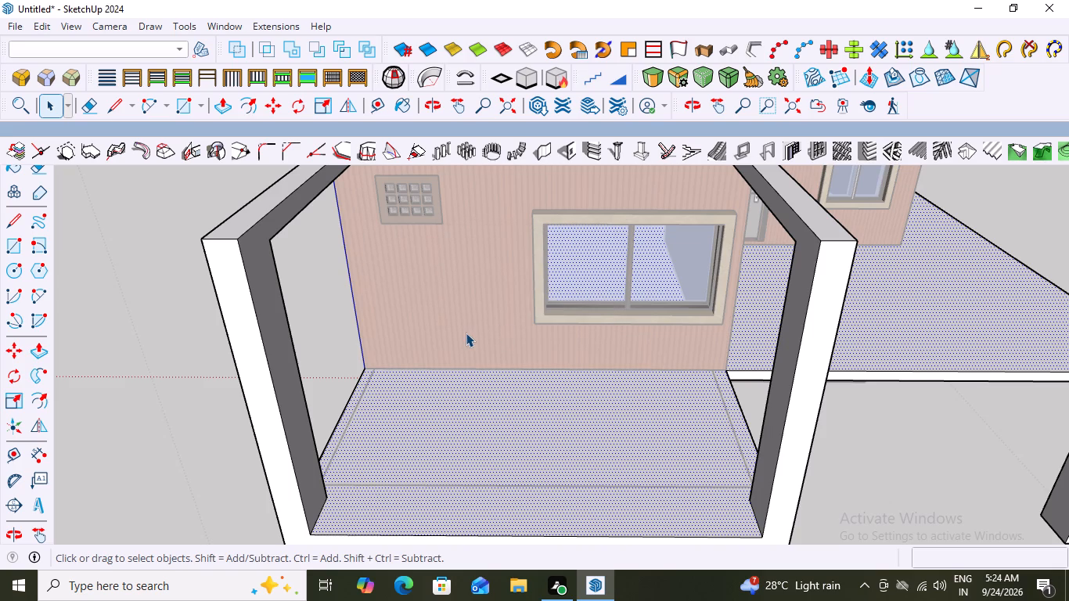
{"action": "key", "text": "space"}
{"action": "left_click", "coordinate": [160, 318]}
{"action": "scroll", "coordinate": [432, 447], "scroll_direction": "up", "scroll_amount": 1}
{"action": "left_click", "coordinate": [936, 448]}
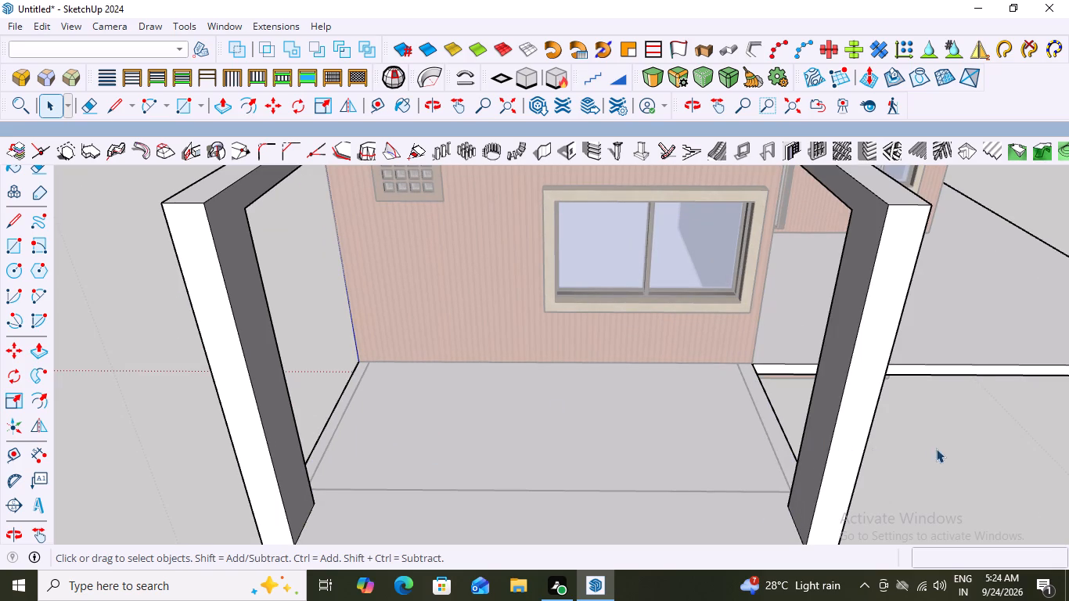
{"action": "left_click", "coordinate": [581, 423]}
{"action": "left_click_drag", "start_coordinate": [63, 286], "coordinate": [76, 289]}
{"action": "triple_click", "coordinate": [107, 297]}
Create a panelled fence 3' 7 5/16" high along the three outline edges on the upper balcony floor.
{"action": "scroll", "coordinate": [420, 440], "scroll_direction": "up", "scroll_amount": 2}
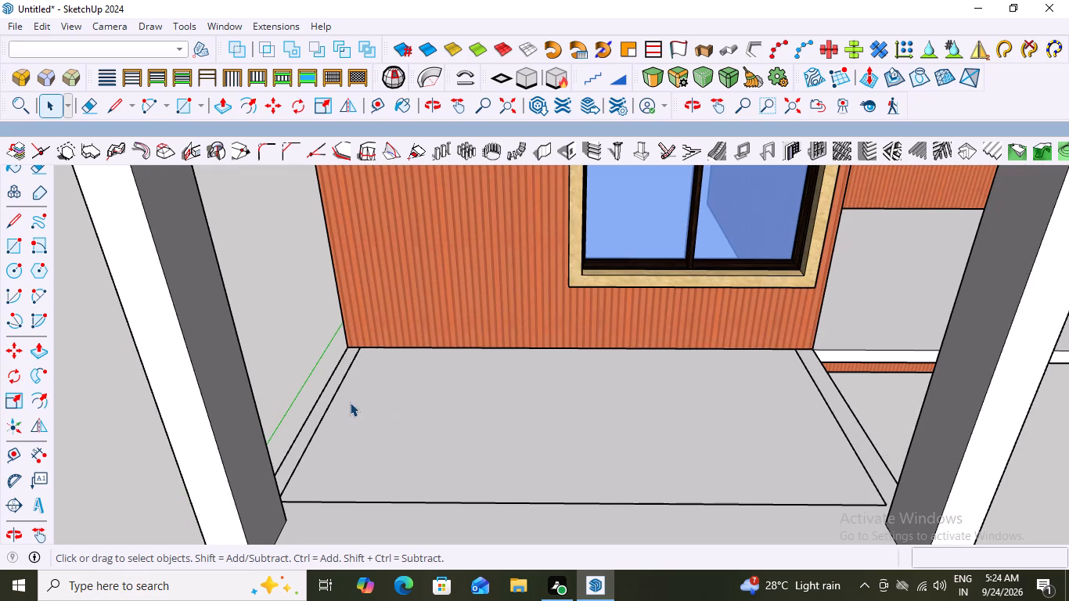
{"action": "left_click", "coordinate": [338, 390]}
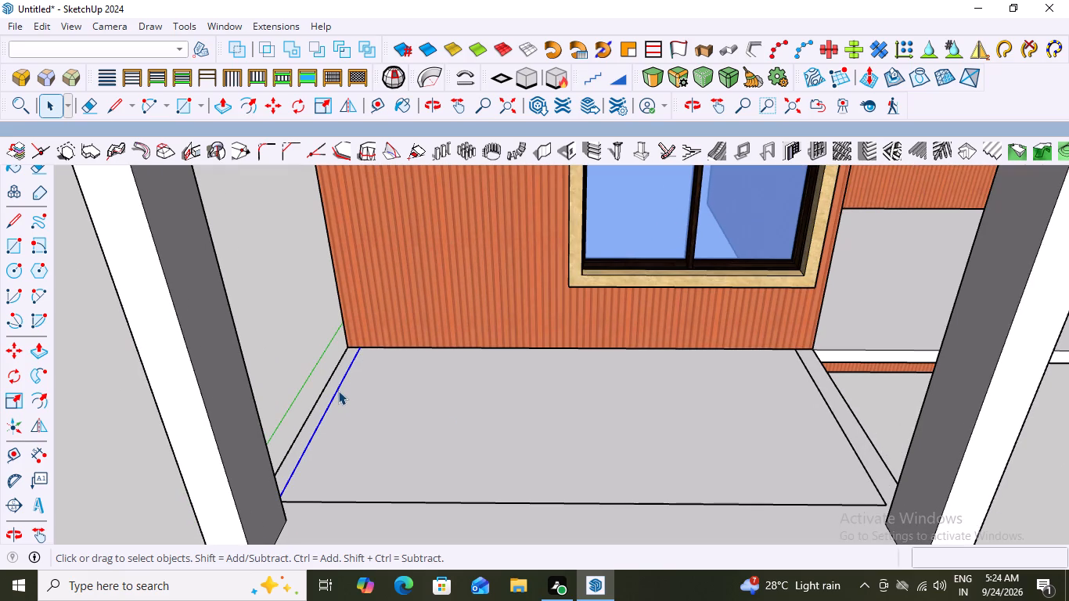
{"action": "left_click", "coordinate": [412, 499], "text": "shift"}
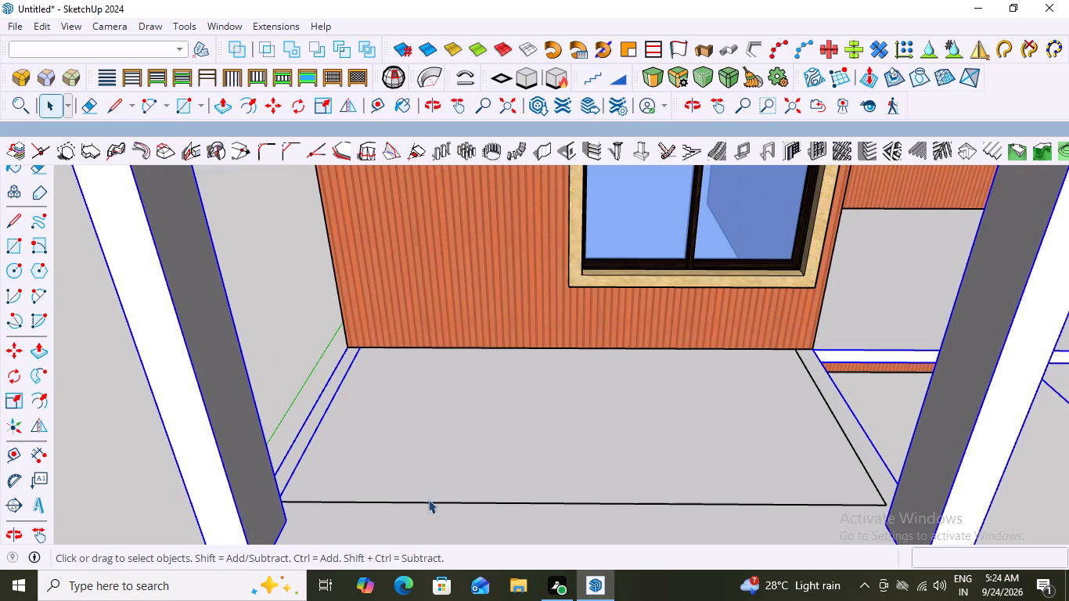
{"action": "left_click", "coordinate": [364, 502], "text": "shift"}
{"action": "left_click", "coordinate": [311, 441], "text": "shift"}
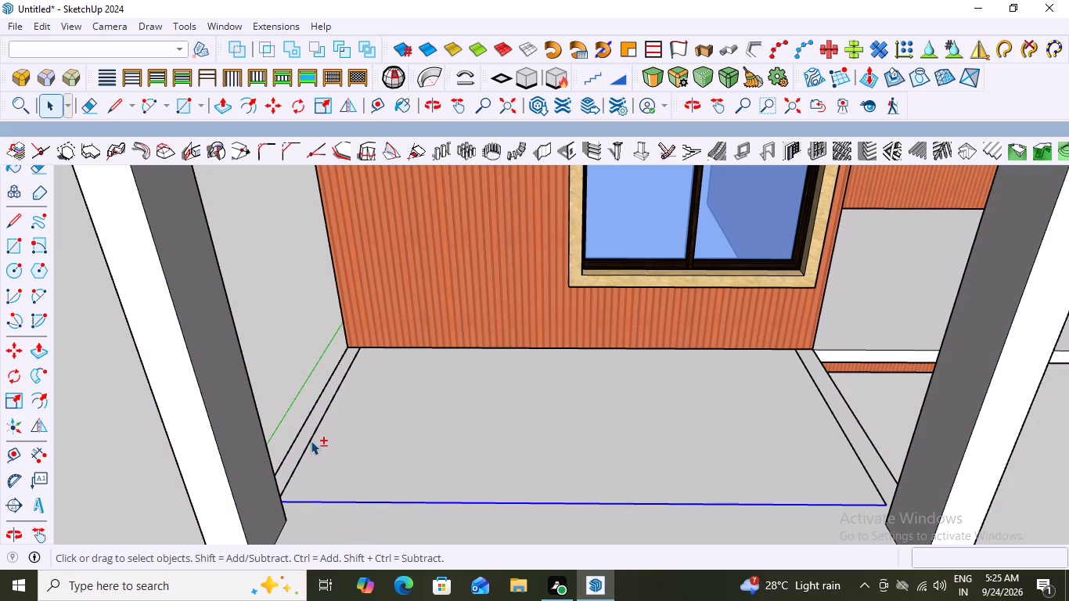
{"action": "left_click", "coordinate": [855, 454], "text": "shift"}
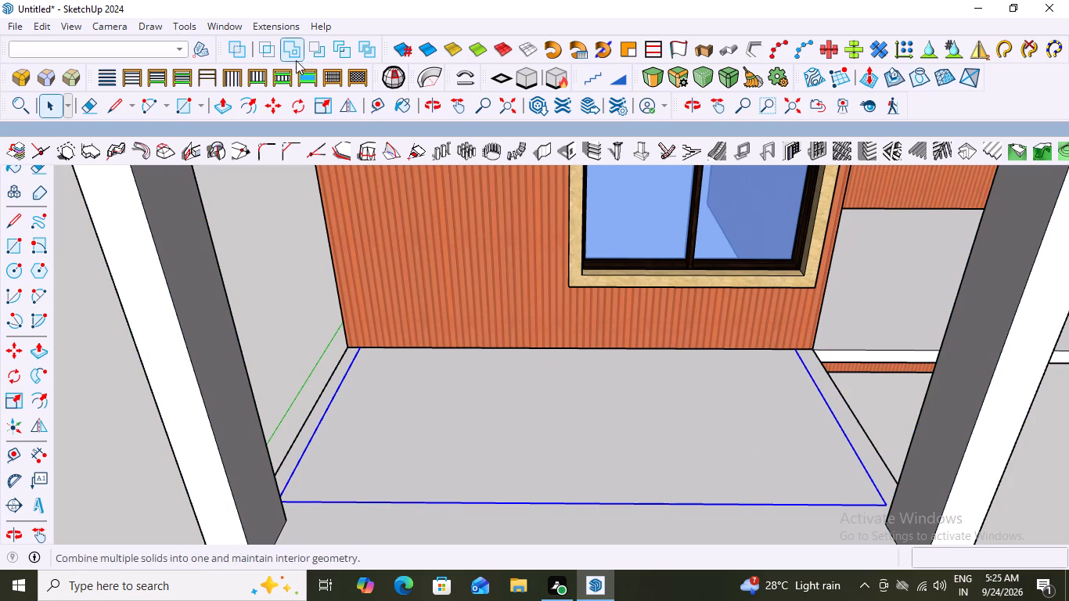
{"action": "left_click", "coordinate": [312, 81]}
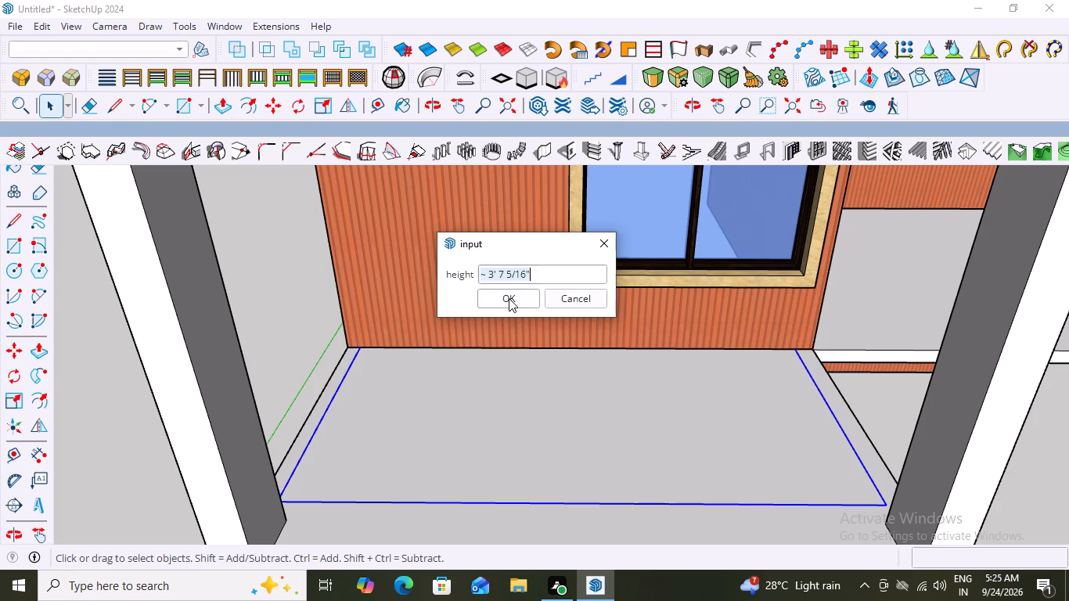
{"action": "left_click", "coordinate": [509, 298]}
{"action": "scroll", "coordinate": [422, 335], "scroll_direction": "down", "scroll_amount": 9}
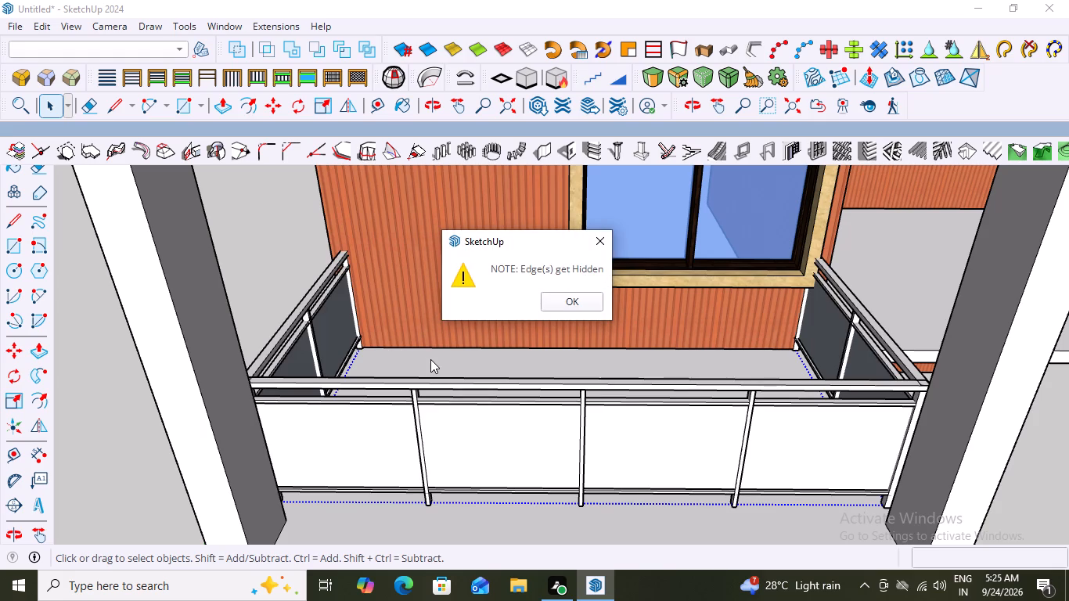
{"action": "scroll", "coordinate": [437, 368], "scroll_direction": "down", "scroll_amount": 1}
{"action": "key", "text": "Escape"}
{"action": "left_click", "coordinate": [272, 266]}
Examine the balcony fence from several sides, checking its panels, posts and corners against the columns and house wall.
{"action": "scroll", "coordinate": [394, 335], "scroll_direction": "down", "scroll_amount": 10}
{"action": "middle_click_drag", "start_coordinate": [624, 412], "coordinate": [818, 336]}
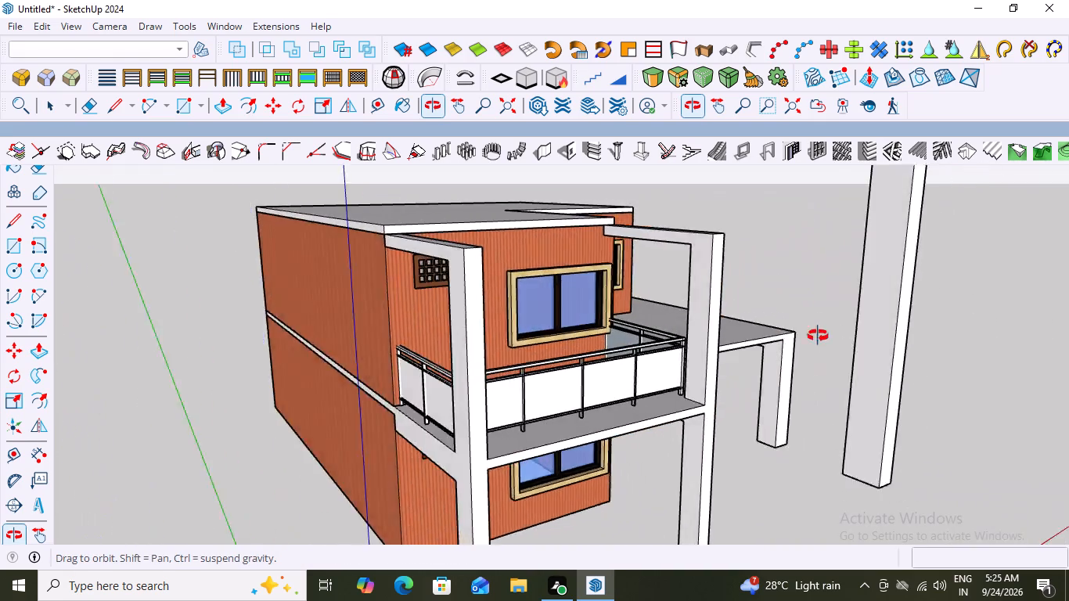
{"action": "middle_click_drag", "start_coordinate": [818, 336], "coordinate": [617, 405]}
{"action": "scroll", "coordinate": [452, 498], "scroll_direction": "up", "scroll_amount": 5}
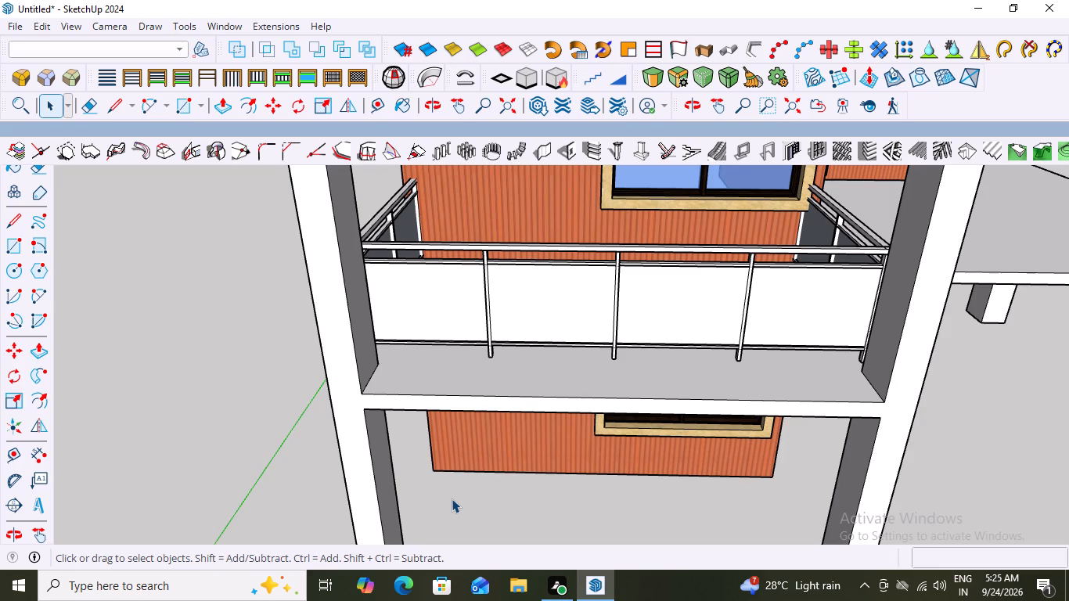
{"action": "scroll", "coordinate": [452, 498], "scroll_direction": "down", "scroll_amount": 7}
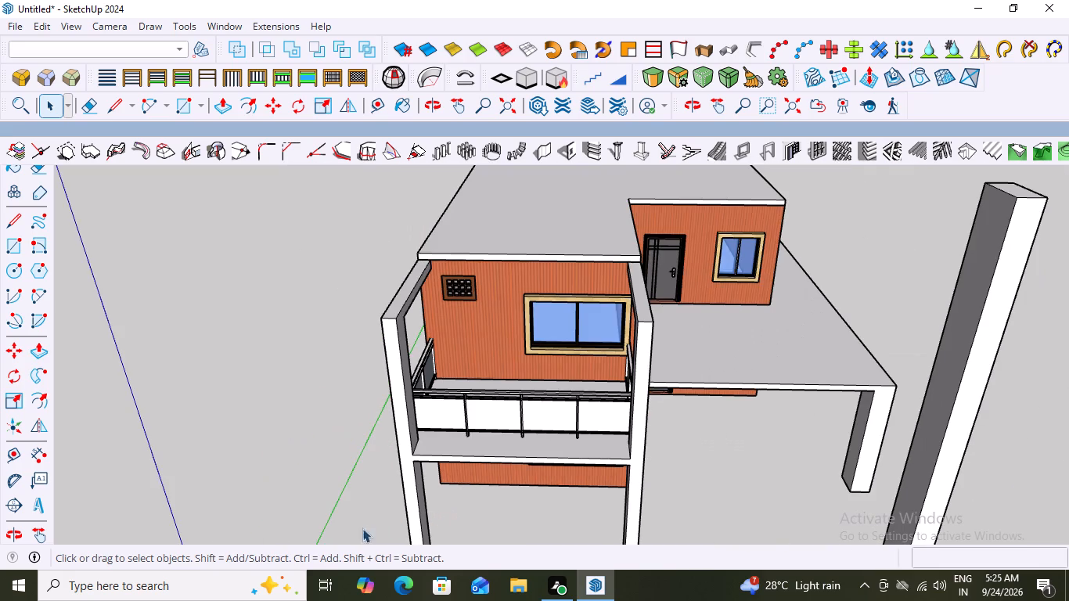
{"action": "scroll", "coordinate": [472, 440], "scroll_direction": "down", "scroll_amount": 2}
{"action": "middle_click_drag", "start_coordinate": [549, 413], "coordinate": [372, 426]}
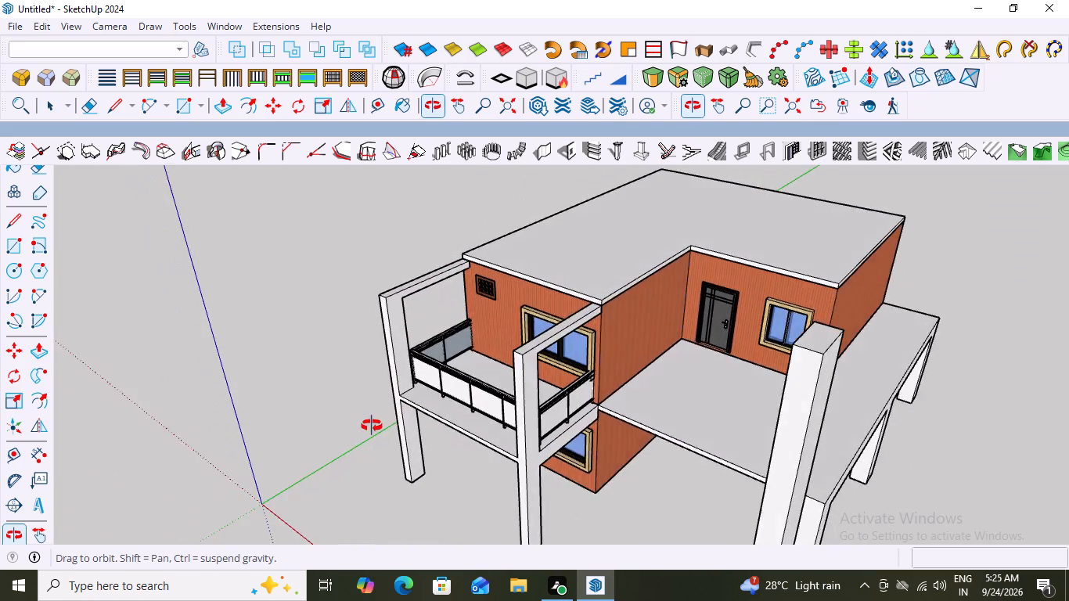
{"action": "middle_click_drag", "start_coordinate": [372, 426], "coordinate": [695, 479]}
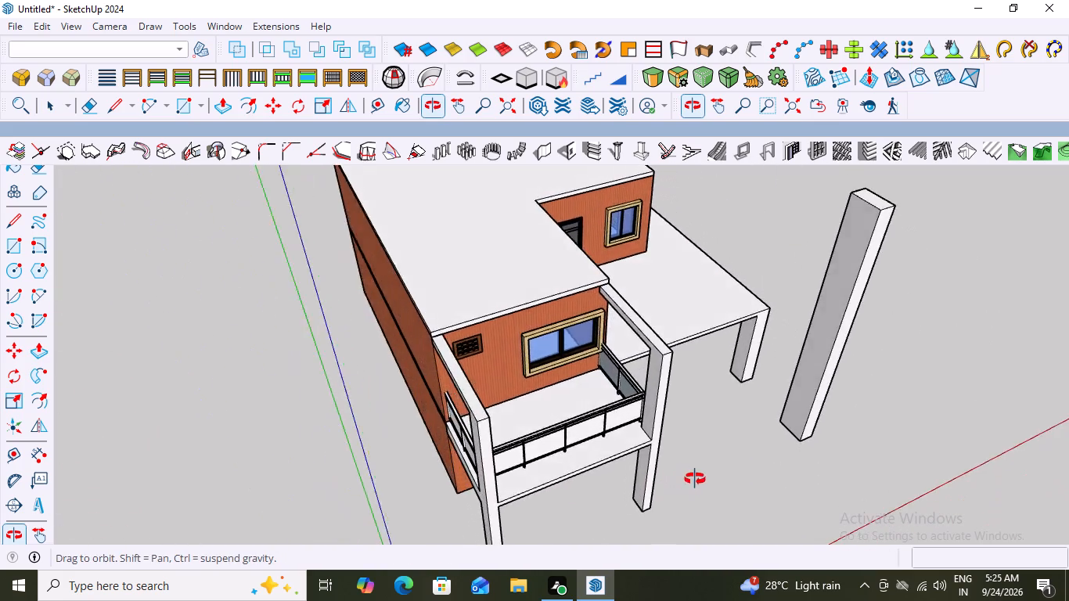
{"action": "middle_click_drag", "start_coordinate": [695, 479], "coordinate": [729, 470]}
{"action": "scroll", "coordinate": [621, 392], "scroll_direction": "up", "scroll_amount": 8}
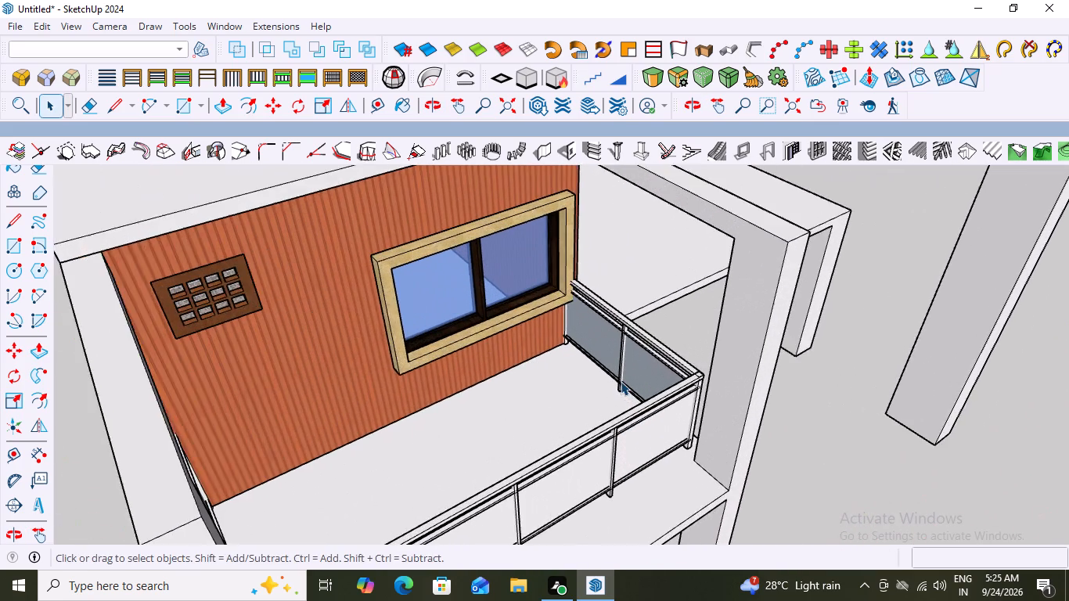
{"action": "scroll", "coordinate": [621, 381], "scroll_direction": "up", "scroll_amount": 4}
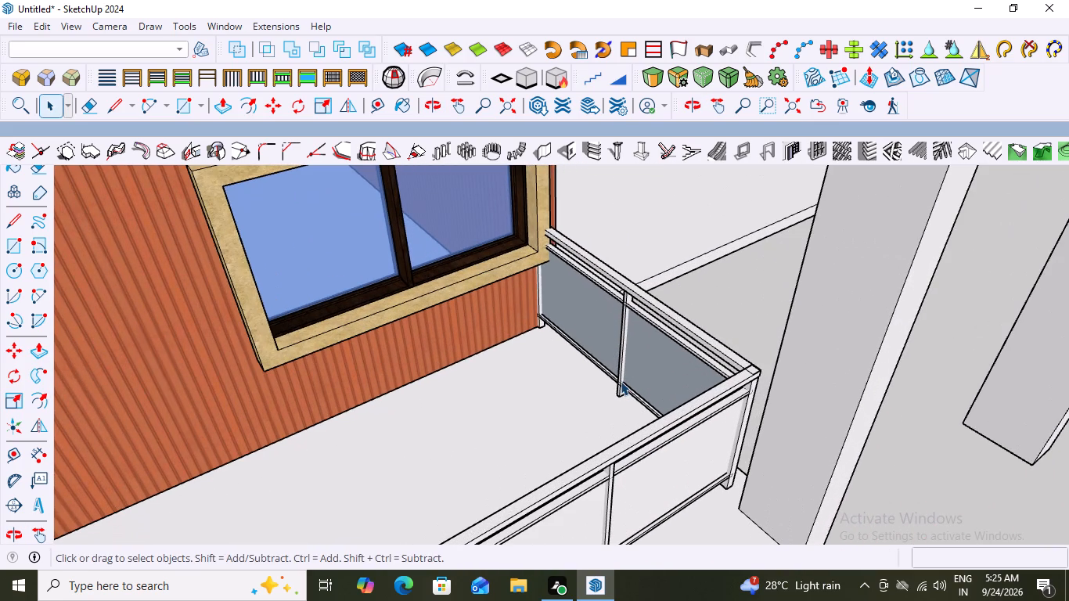
{"action": "scroll", "coordinate": [621, 381], "scroll_direction": "down", "scroll_amount": 7}
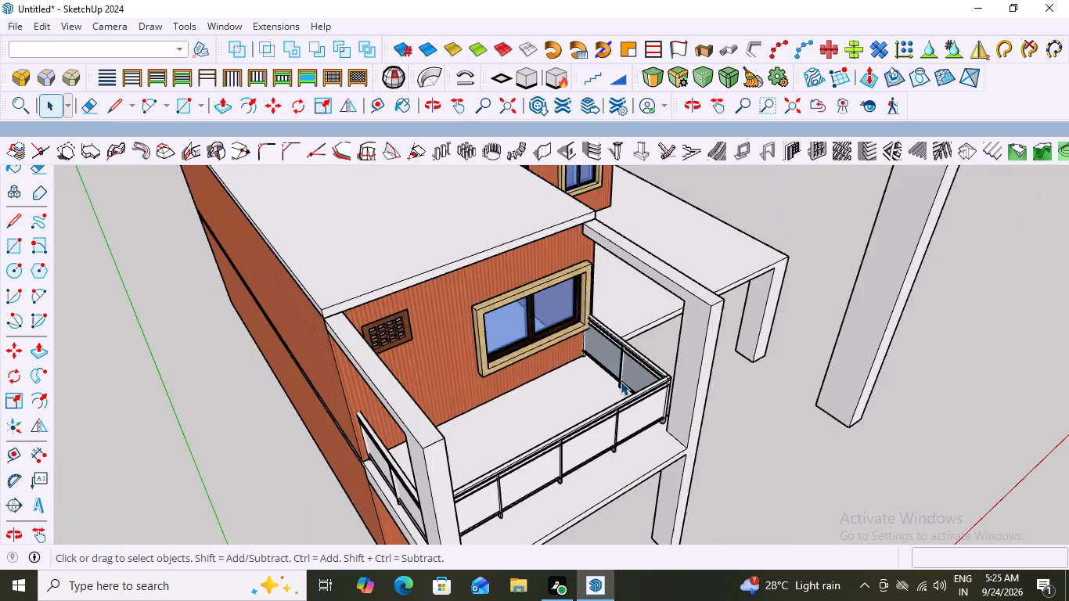
{"action": "scroll", "coordinate": [621, 381], "scroll_direction": "down", "scroll_amount": 5}
{"action": "middle_click_drag", "start_coordinate": [639, 474], "coordinate": [335, 378]}
{"action": "scroll", "coordinate": [515, 419], "scroll_direction": "up", "scroll_amount": 3}
{"action": "scroll", "coordinate": [481, 408], "scroll_direction": "down", "scroll_amount": 2}
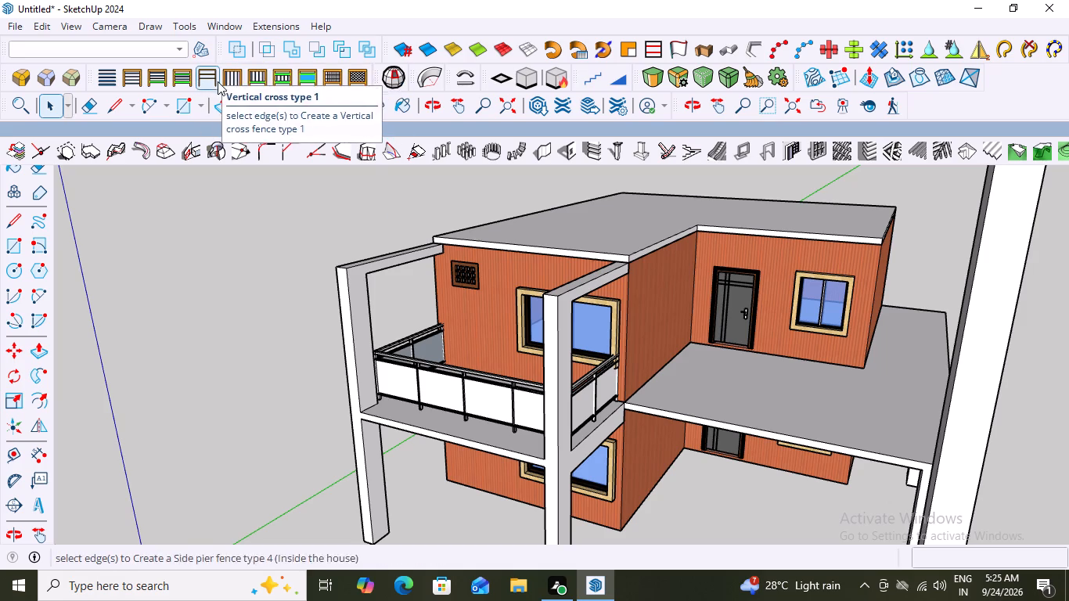
{"action": "middle_click_drag", "start_coordinate": [426, 416], "coordinate": [608, 425]}
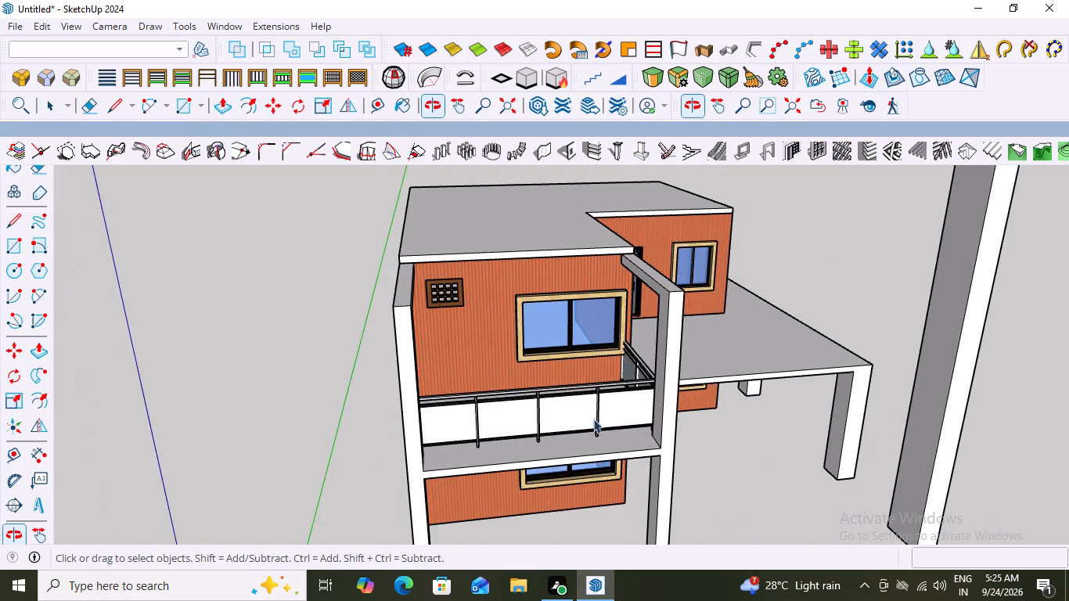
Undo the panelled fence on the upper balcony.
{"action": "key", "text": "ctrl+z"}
Create a Vertical cross type 2 fence 3' 7 5/16" high along the three outline edges on the upper balcony floor.
{"action": "scroll", "coordinate": [544, 419], "scroll_direction": "up", "scroll_amount": 2}
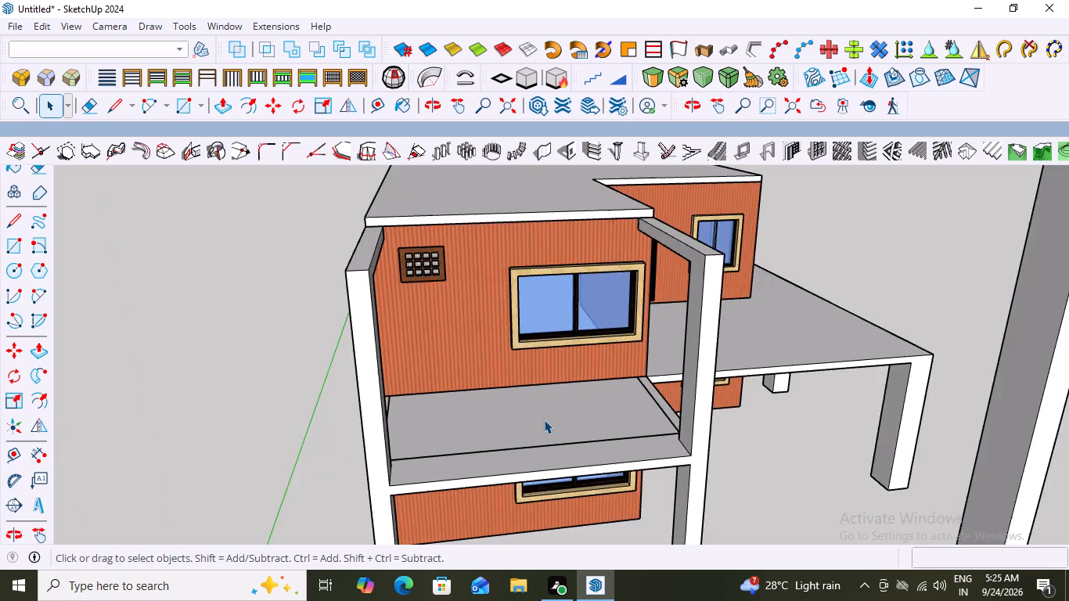
{"action": "scroll", "coordinate": [544, 419], "scroll_direction": "up", "scroll_amount": 7}
{"action": "scroll", "coordinate": [518, 419], "scroll_direction": "down", "scroll_amount": 3}
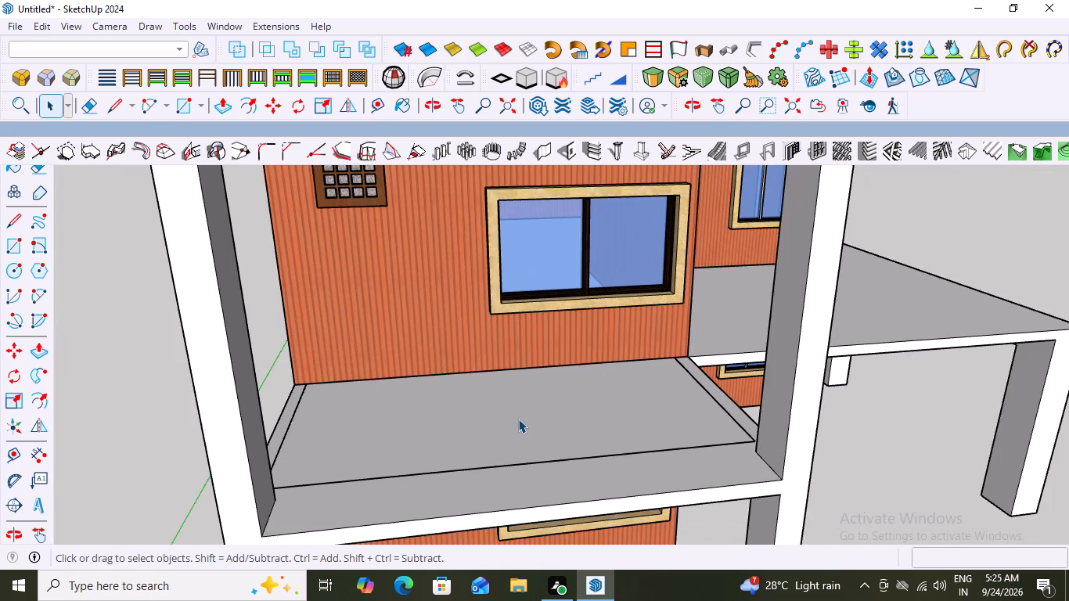
{"action": "scroll", "coordinate": [293, 414], "scroll_direction": "up", "scroll_amount": 2}
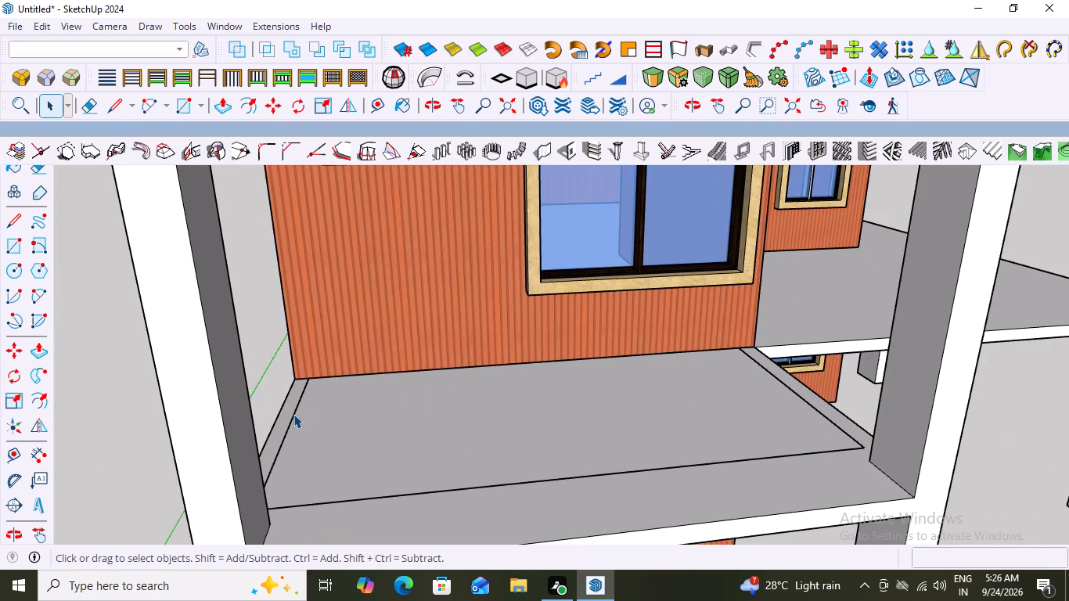
{"action": "left_click", "coordinate": [293, 414]}
{"action": "left_click", "coordinate": [420, 491], "text": "shift"}
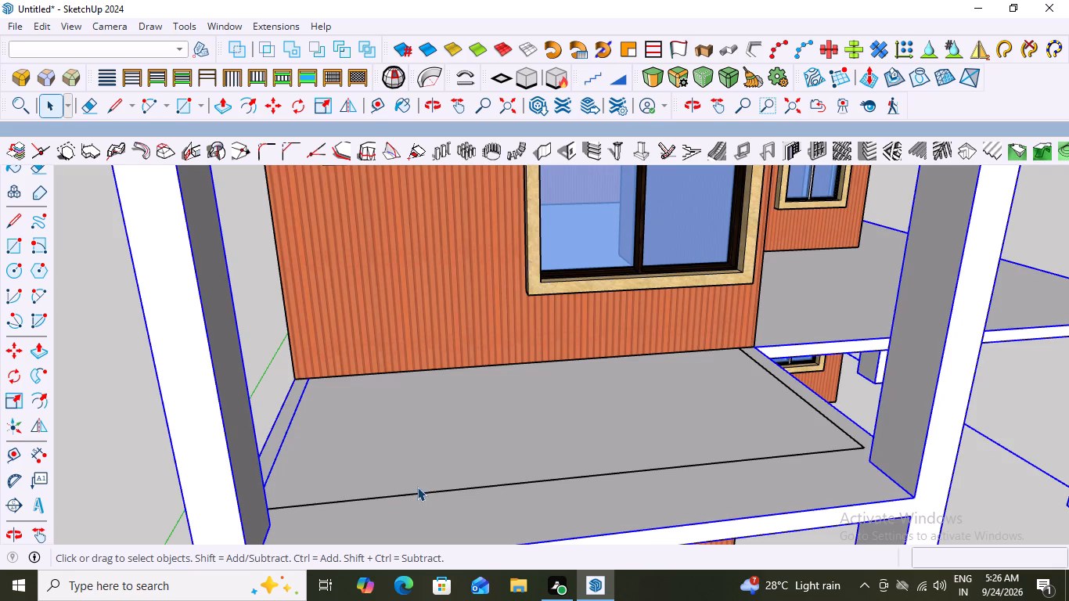
{"action": "left_click", "coordinate": [365, 495], "text": "shift"}
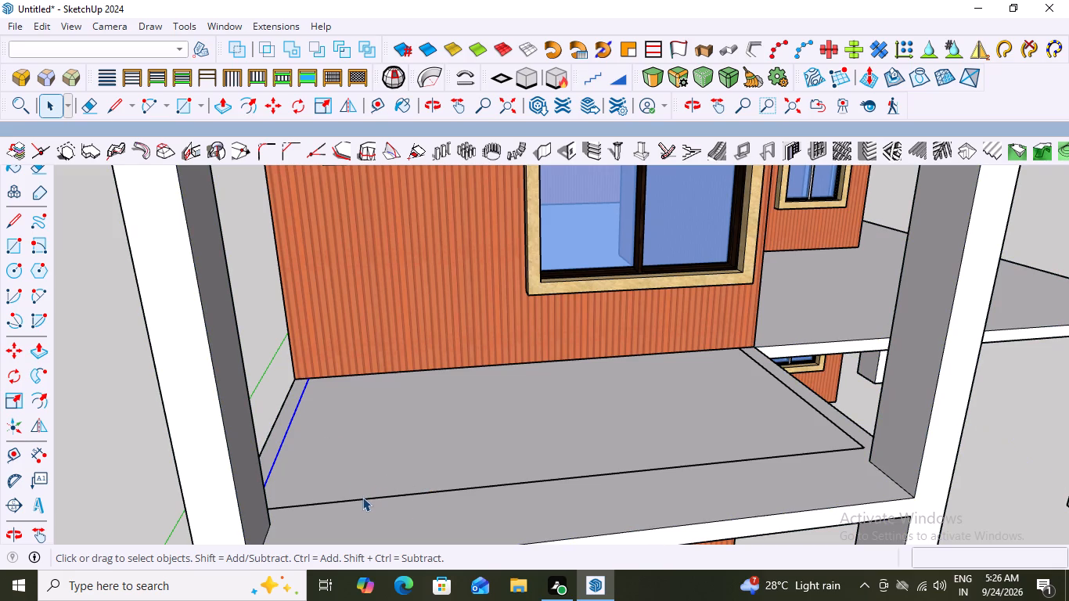
{"action": "left_click", "coordinate": [359, 497], "text": "shift"}
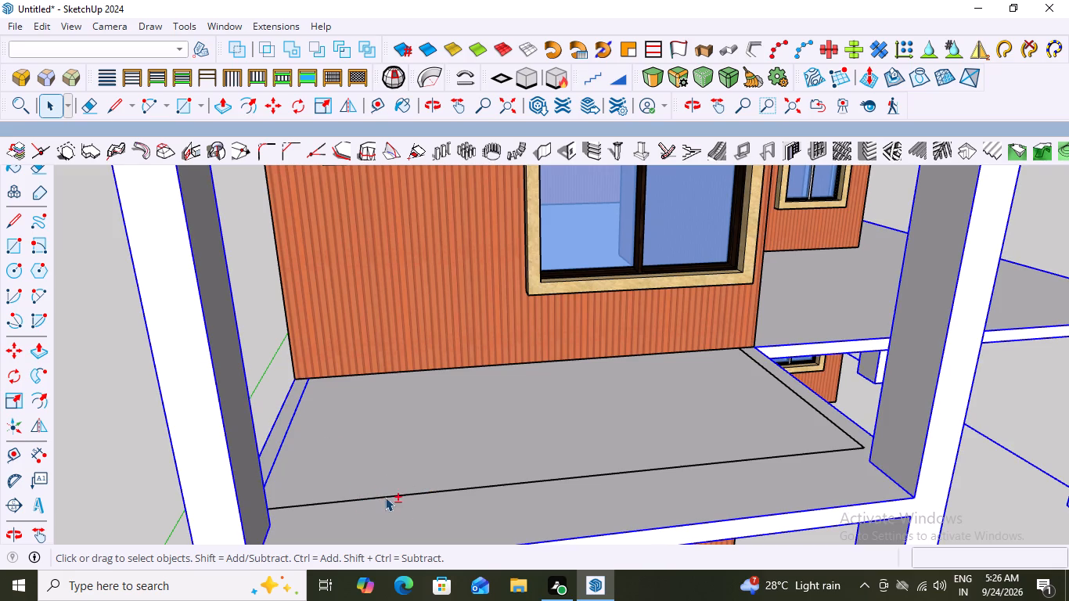
{"action": "left_click", "coordinate": [387, 495], "text": "shift"}
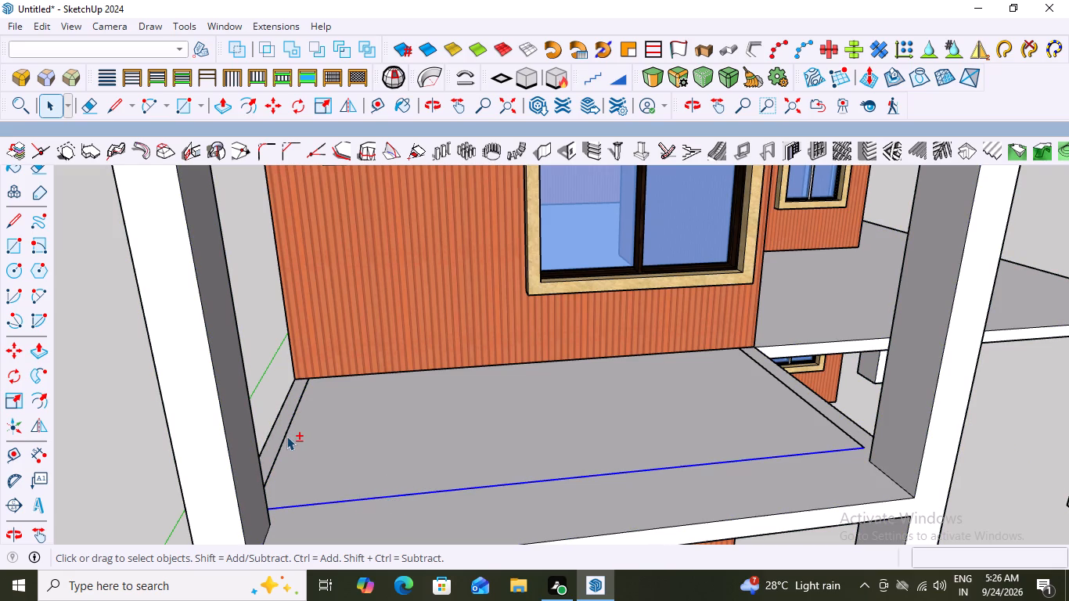
{"action": "left_click", "coordinate": [286, 432], "text": "shift"}
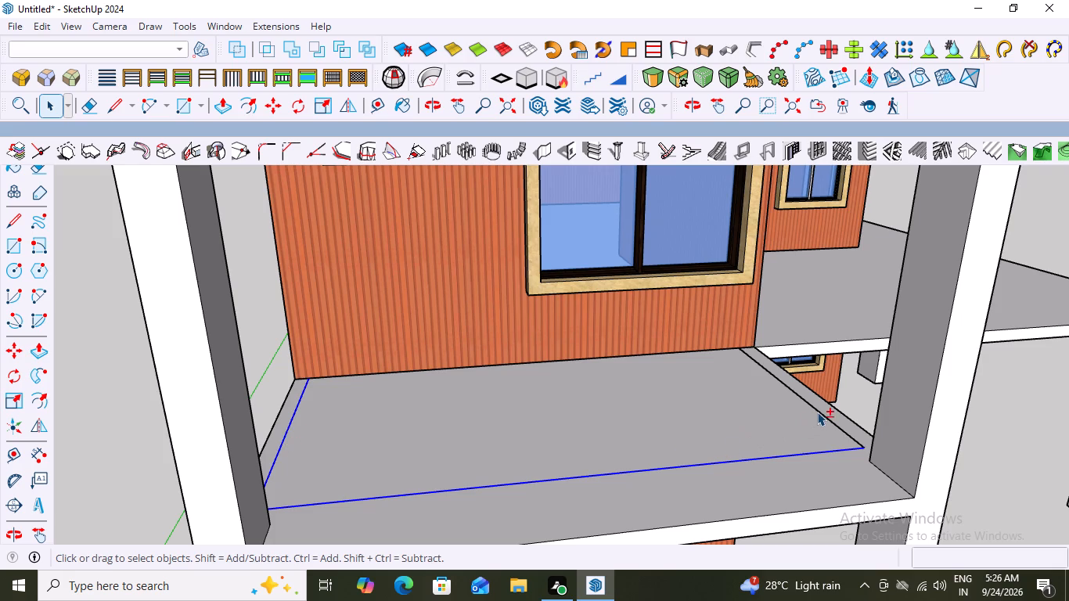
{"action": "left_click", "coordinate": [822, 410], "text": "shift"}
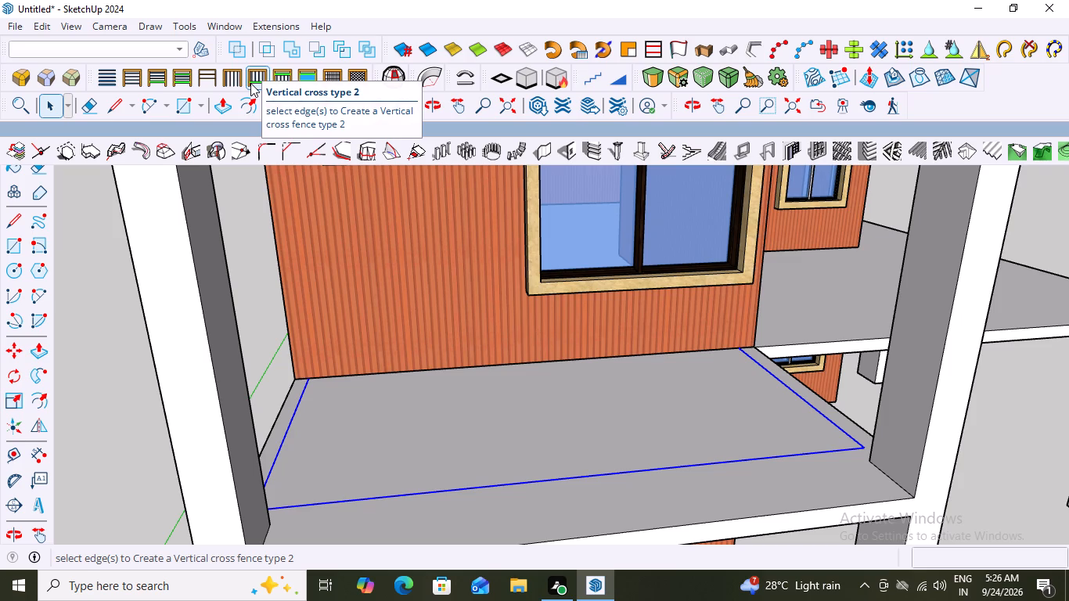
{"action": "left_click", "coordinate": [253, 76]}
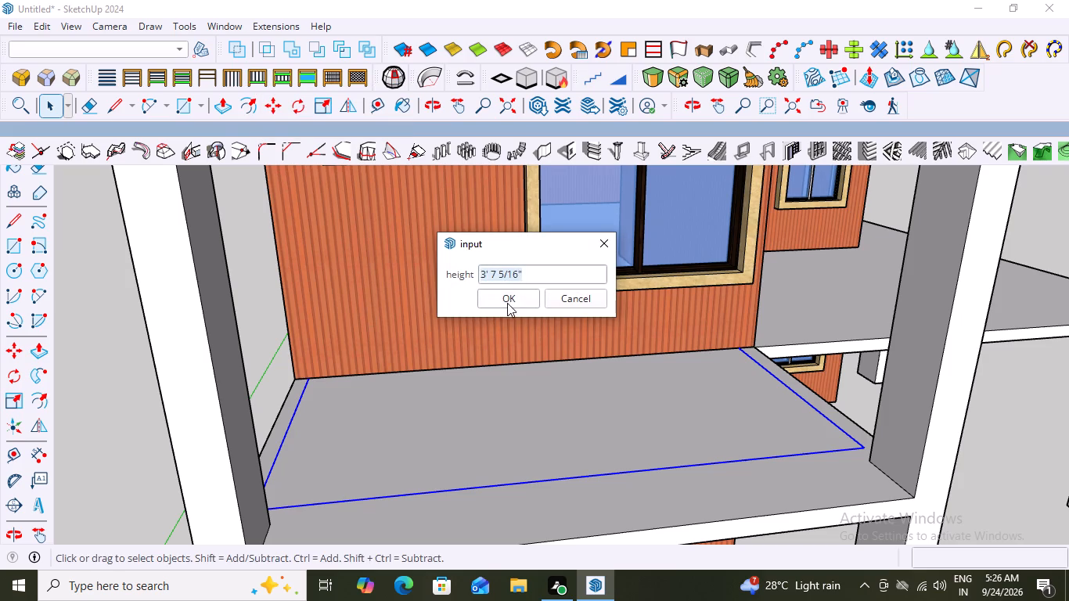
{"action": "left_click", "coordinate": [515, 299]}
{"action": "scroll", "coordinate": [383, 347], "scroll_direction": "down", "scroll_amount": 2}
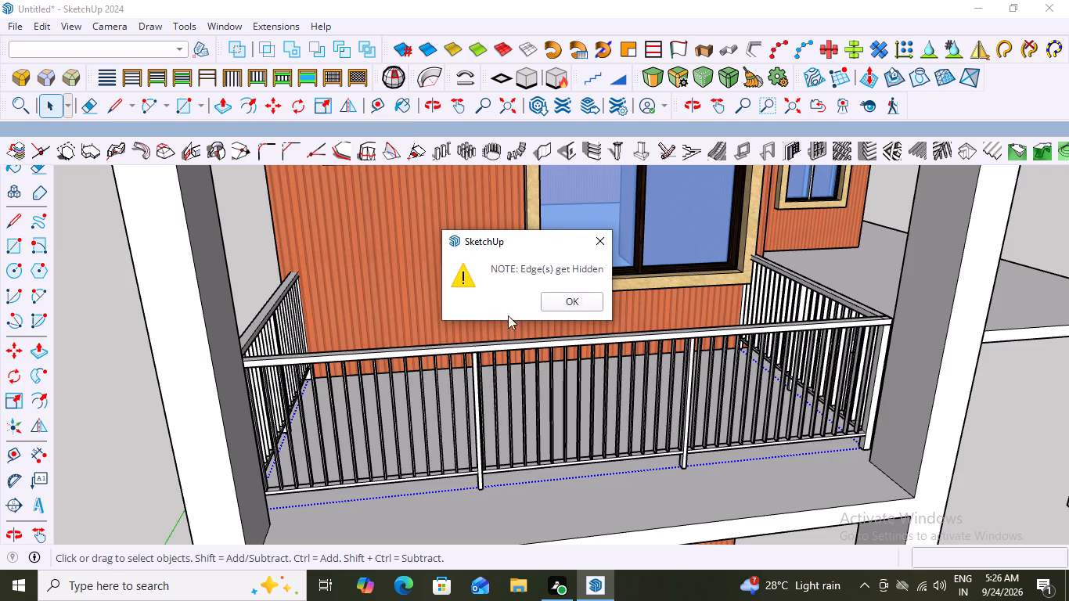
{"action": "left_click", "coordinate": [566, 300]}
{"action": "scroll", "coordinate": [500, 338], "scroll_direction": "down", "scroll_amount": 3}
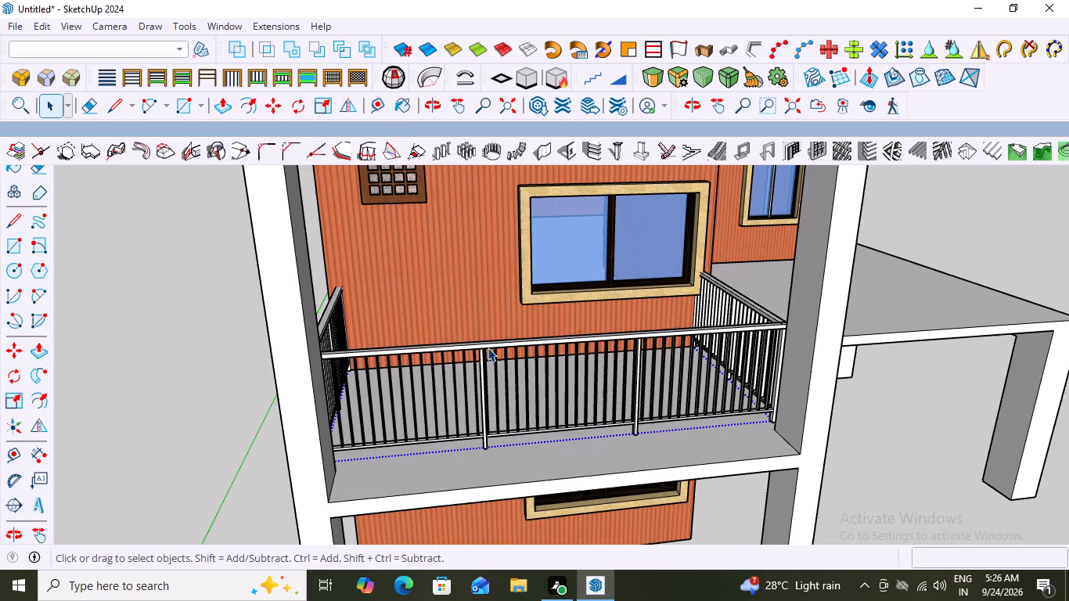
{"action": "key", "text": "Escape"}
{"action": "left_click", "coordinate": [167, 308]}
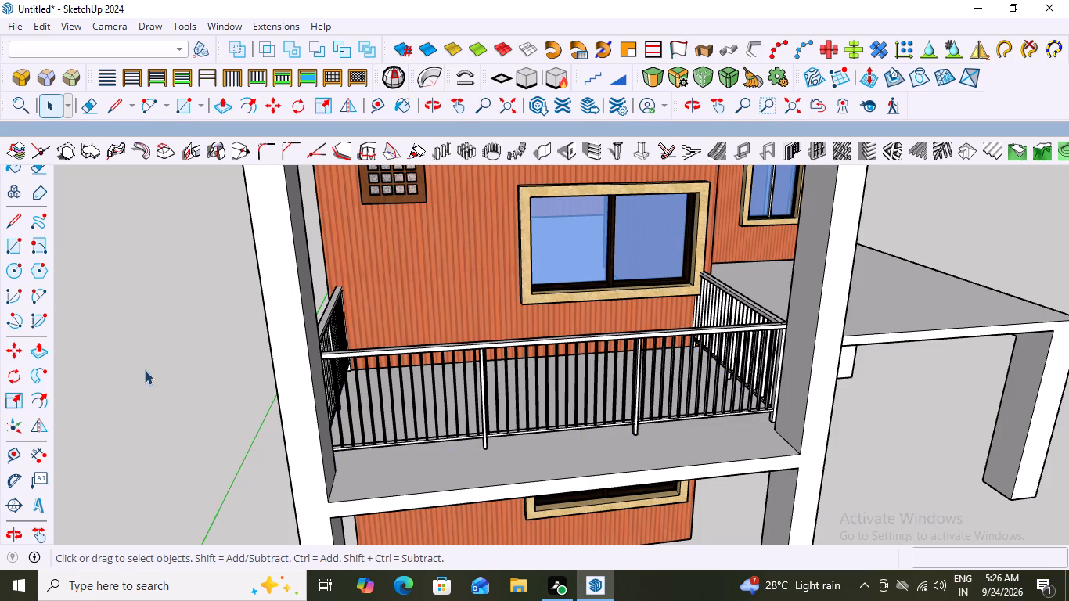
Examine the vertical-bar balcony railing from the front, side and above, checking its posts and corners against the columns and wall.
{"action": "scroll", "coordinate": [234, 409], "scroll_direction": "down", "scroll_amount": 3}
{"action": "scroll", "coordinate": [490, 422], "scroll_direction": "down", "scroll_amount": 2}
{"action": "middle_click_drag", "start_coordinate": [455, 414], "coordinate": [735, 406]}
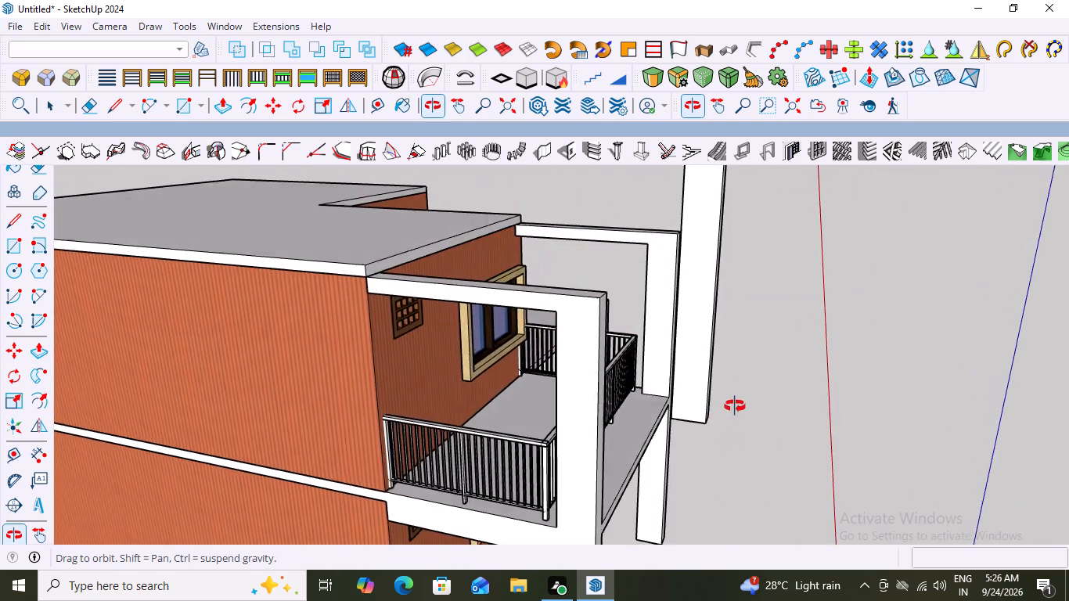
{"action": "middle_click_drag", "start_coordinate": [735, 406], "coordinate": [430, 326]}
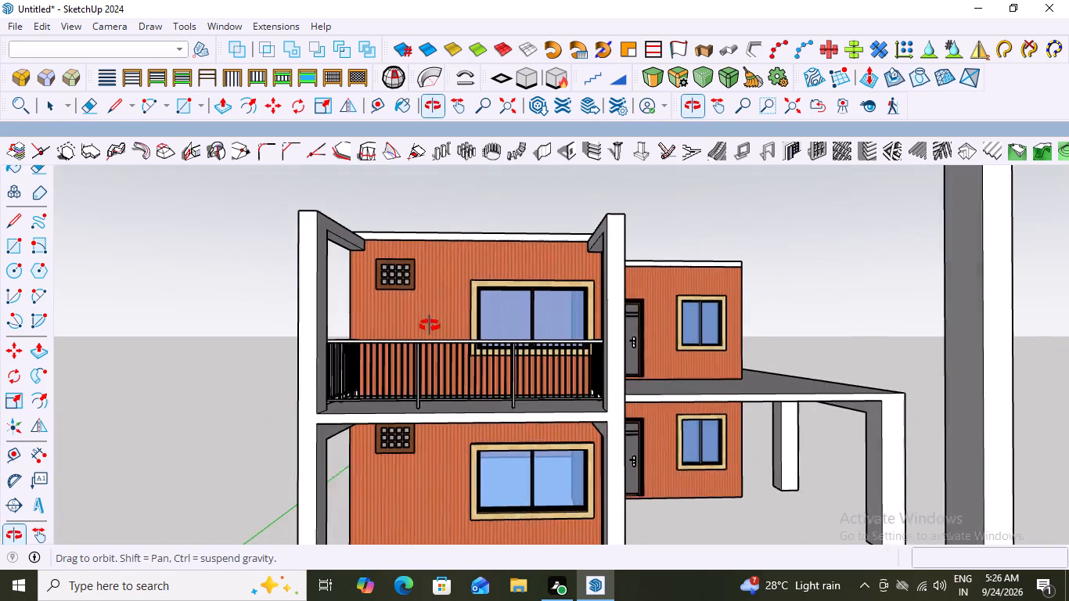
{"action": "middle_click_drag", "start_coordinate": [430, 326], "coordinate": [434, 326]}
{"action": "left_click", "coordinate": [126, 311]}
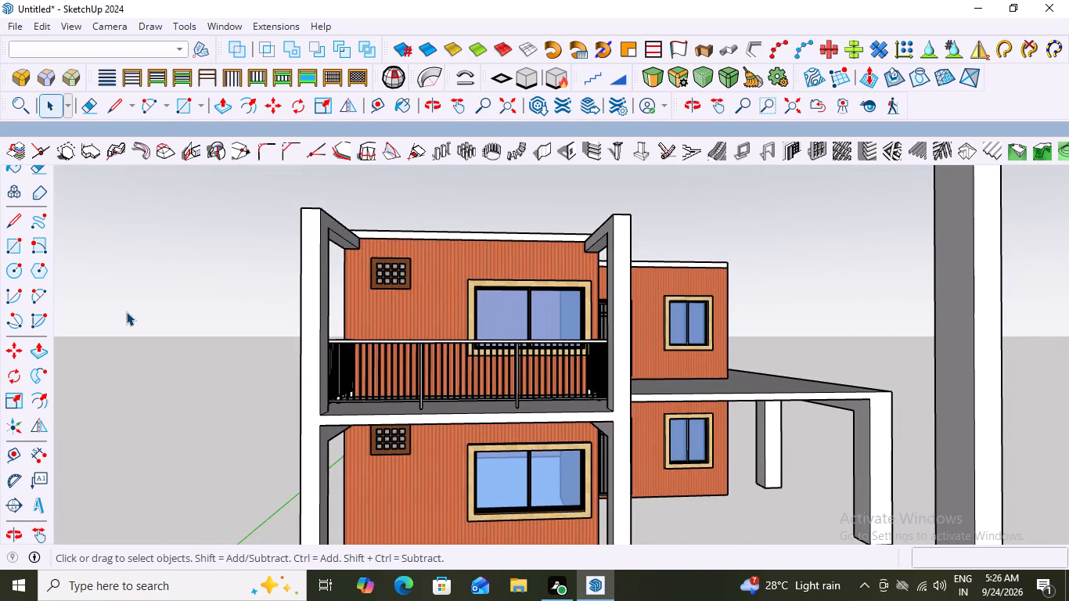
{"action": "scroll", "coordinate": [441, 355], "scroll_direction": "up", "scroll_amount": 3}
{"action": "scroll", "coordinate": [441, 355], "scroll_direction": "down", "scroll_amount": 6}
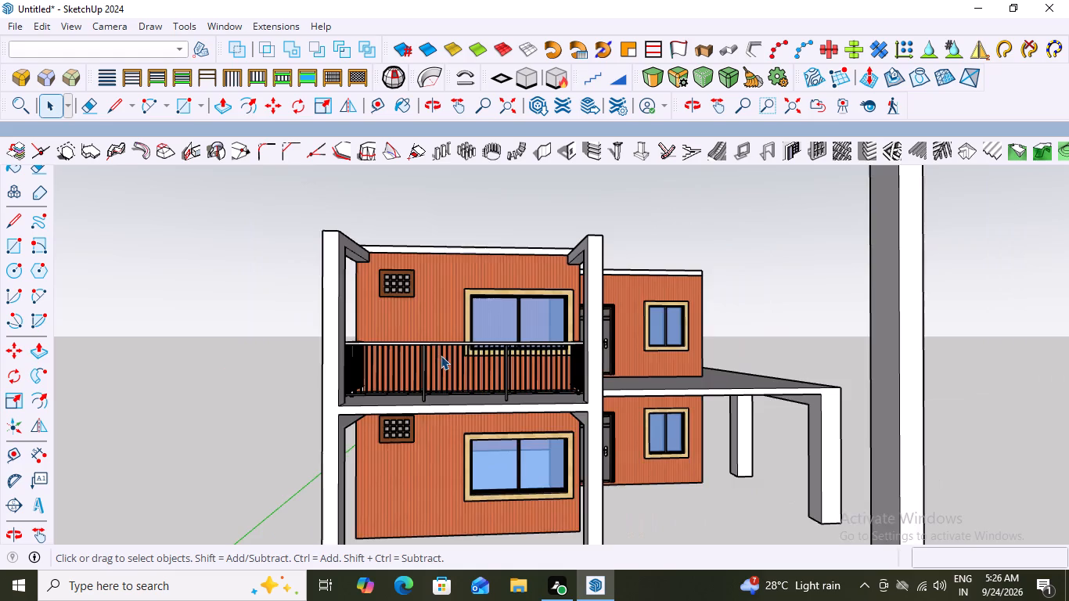
{"action": "scroll", "coordinate": [441, 355], "scroll_direction": "down", "scroll_amount": 3}
{"action": "middle_click_drag", "start_coordinate": [448, 359], "coordinate": [452, 412]}
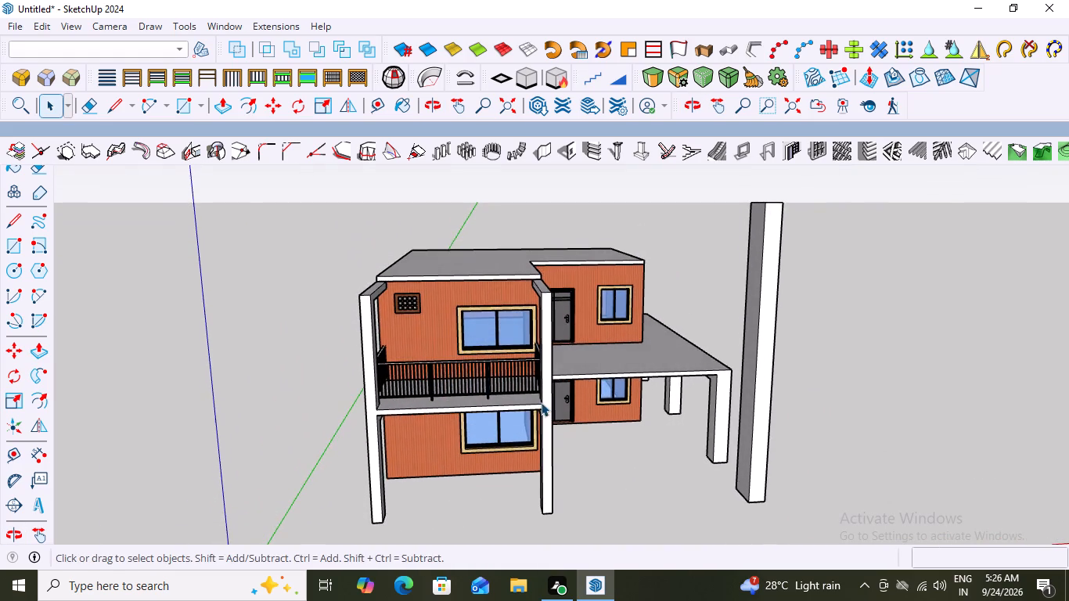
{"action": "scroll", "coordinate": [502, 386], "scroll_direction": "up", "scroll_amount": 6}
{"action": "middle_click_drag", "start_coordinate": [502, 386], "coordinate": [478, 549]}
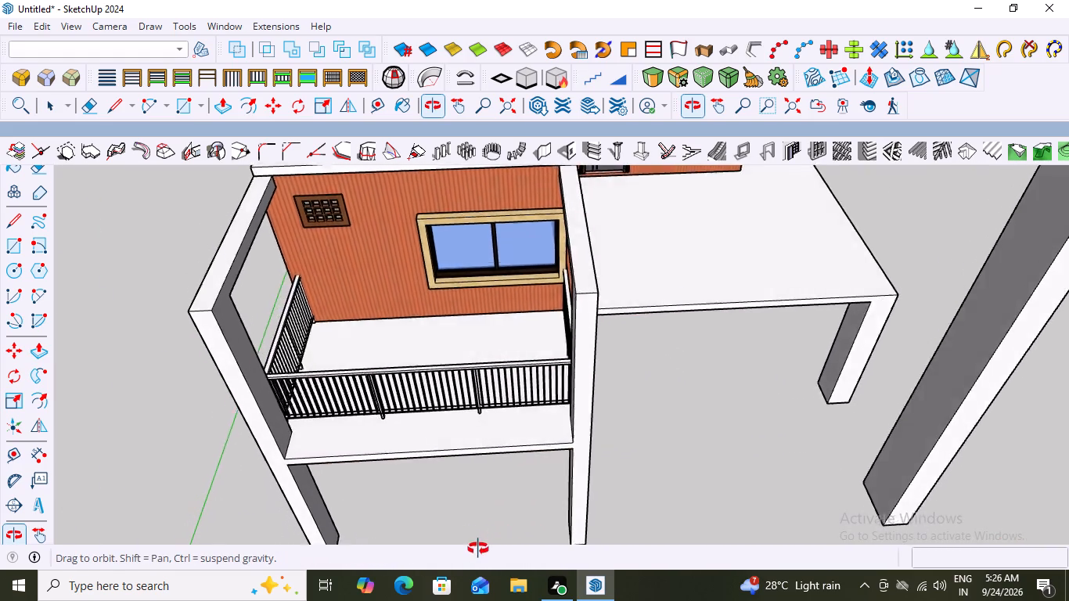
{"action": "middle_click_drag", "start_coordinate": [478, 549], "coordinate": [582, 346]}
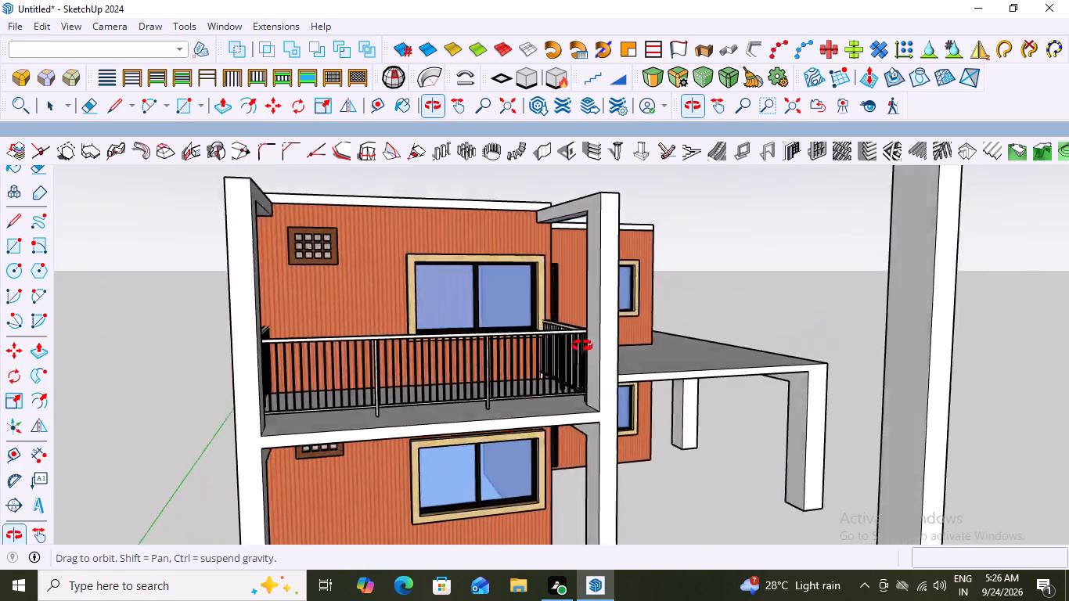
{"action": "middle_click_drag", "start_coordinate": [582, 346], "coordinate": [786, 330]}
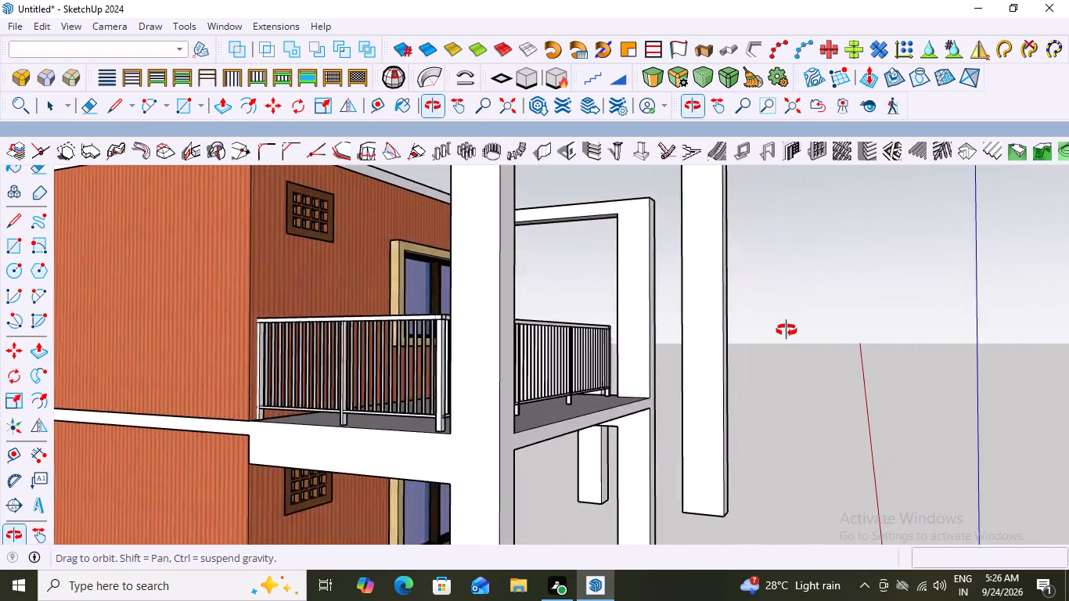
{"action": "middle_click_drag", "start_coordinate": [786, 330], "coordinate": [840, 378]}
{"action": "scroll", "coordinate": [521, 520], "scroll_direction": "up", "scroll_amount": 10}
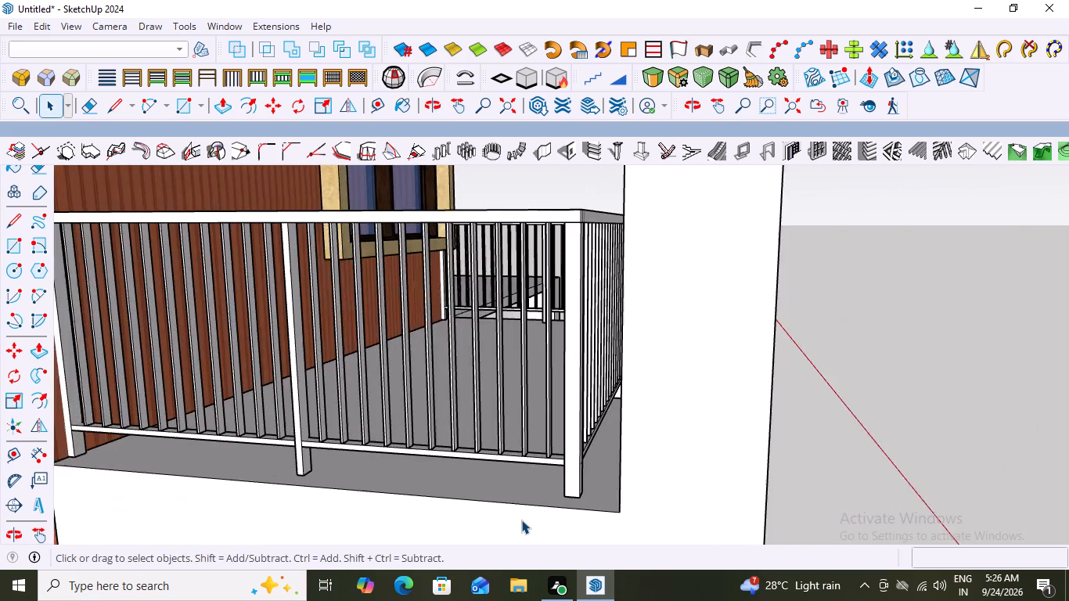
{"action": "scroll", "coordinate": [503, 450], "scroll_direction": "down", "scroll_amount": 16}
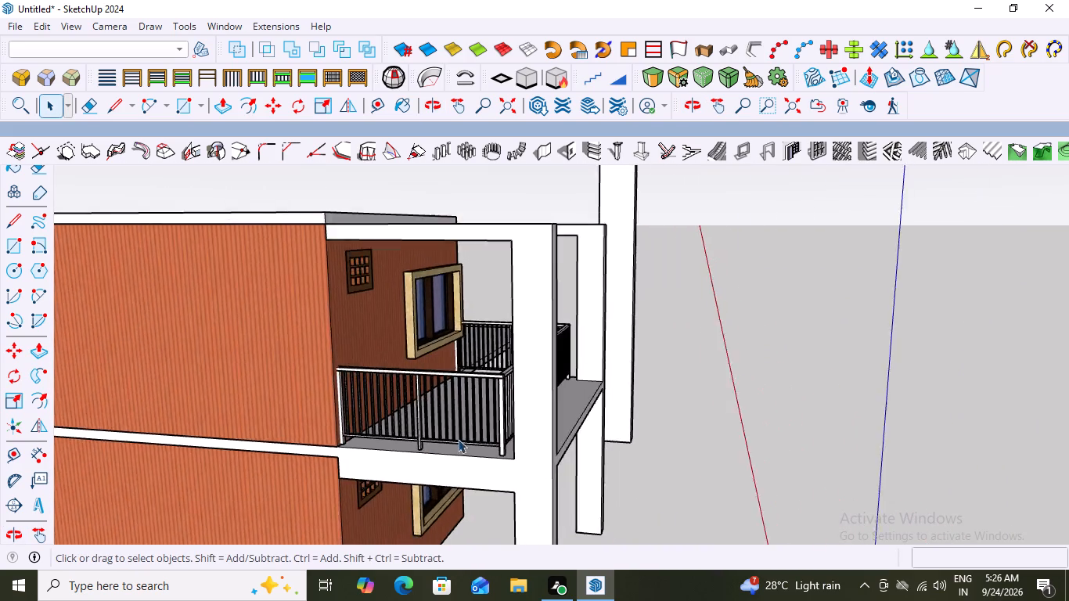
{"action": "scroll", "coordinate": [458, 439], "scroll_direction": "down", "scroll_amount": 5}
{"action": "middle_click_drag", "start_coordinate": [642, 413], "coordinate": [297, 396]}
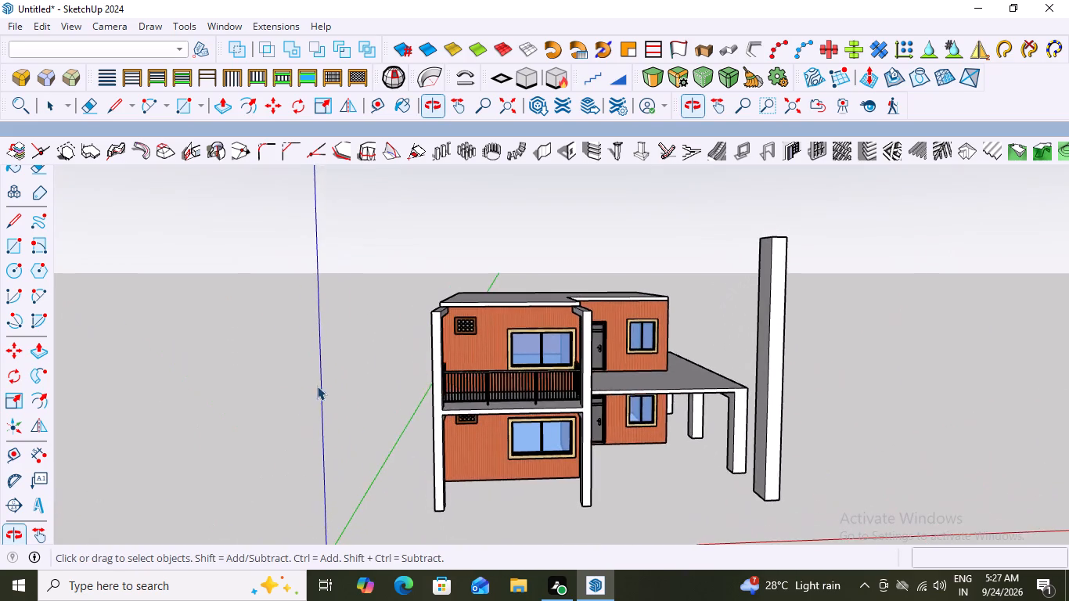
{"action": "scroll", "coordinate": [475, 366], "scroll_direction": "up", "scroll_amount": 10}
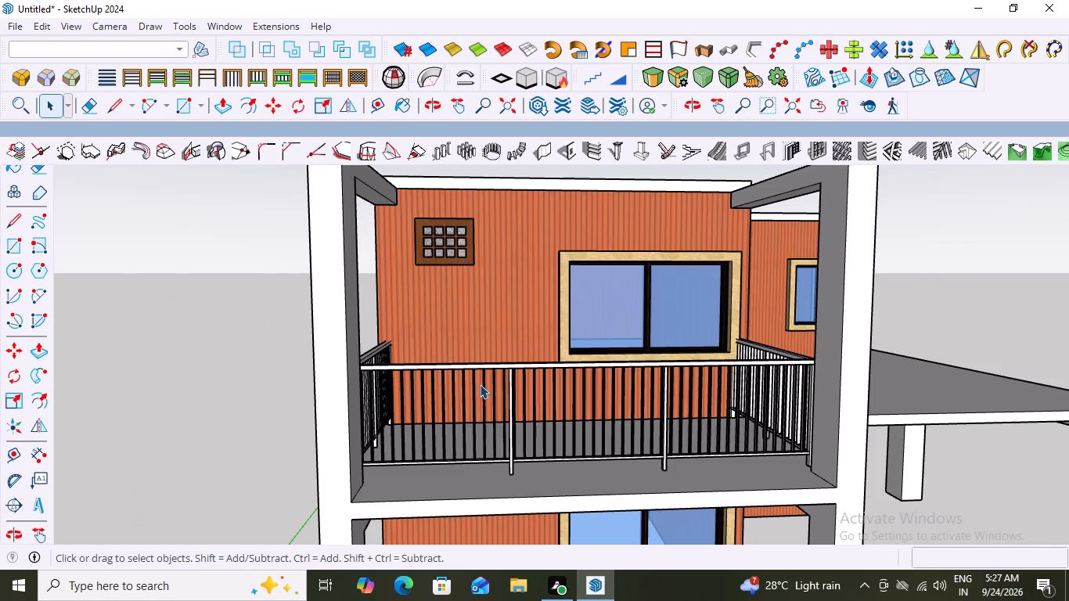
{"action": "scroll", "coordinate": [540, 325], "scroll_direction": "down", "scroll_amount": 2}
{"action": "scroll", "coordinate": [523, 318], "scroll_direction": "up", "scroll_amount": 3}
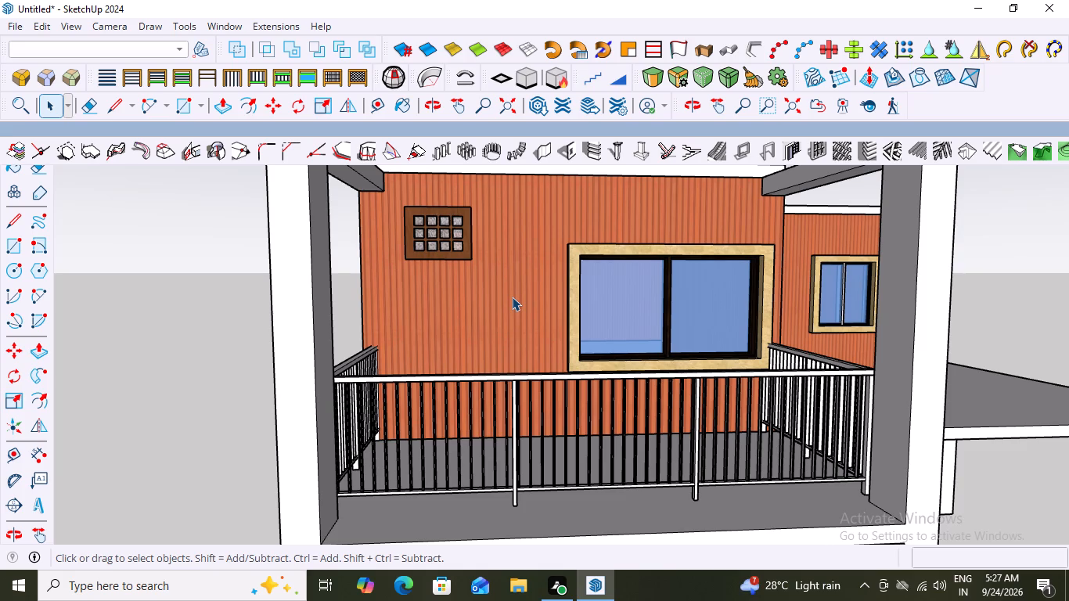
{"action": "scroll", "coordinate": [409, 407], "scroll_direction": "down", "scroll_amount": 8}
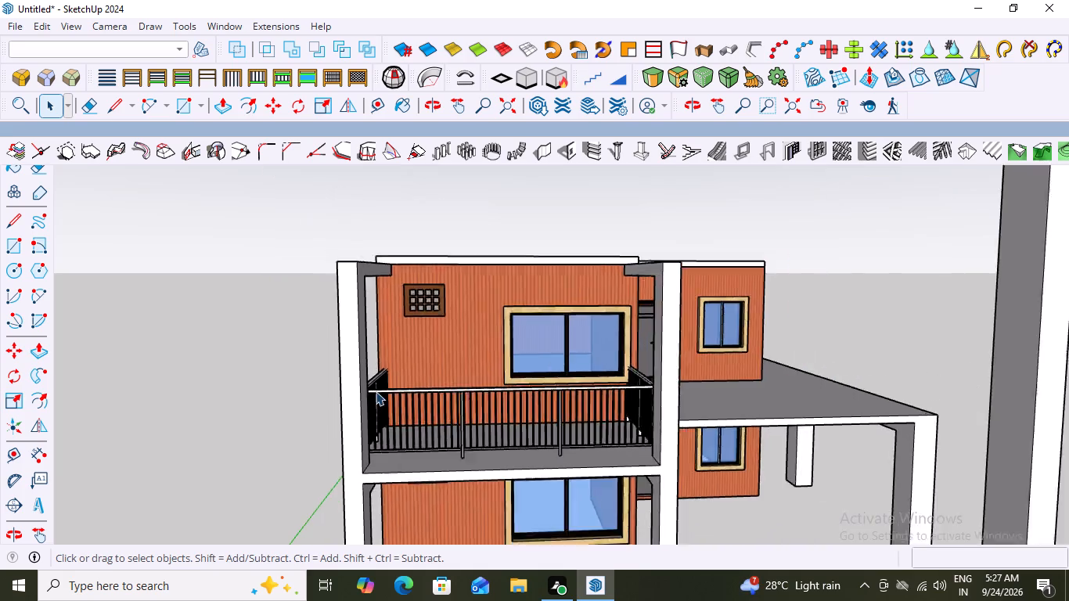
{"action": "scroll", "coordinate": [376, 391], "scroll_direction": "down", "scroll_amount": 2}
{"action": "scroll", "coordinate": [487, 386], "scroll_direction": "up", "scroll_amount": 2}
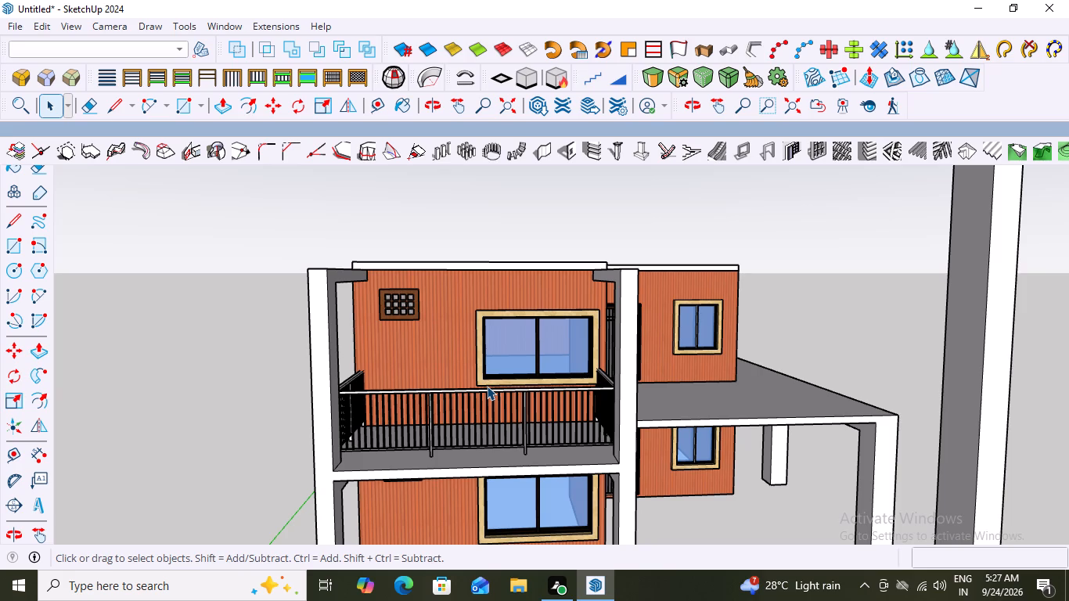
{"action": "scroll", "coordinate": [487, 386], "scroll_direction": "down", "scroll_amount": 1}
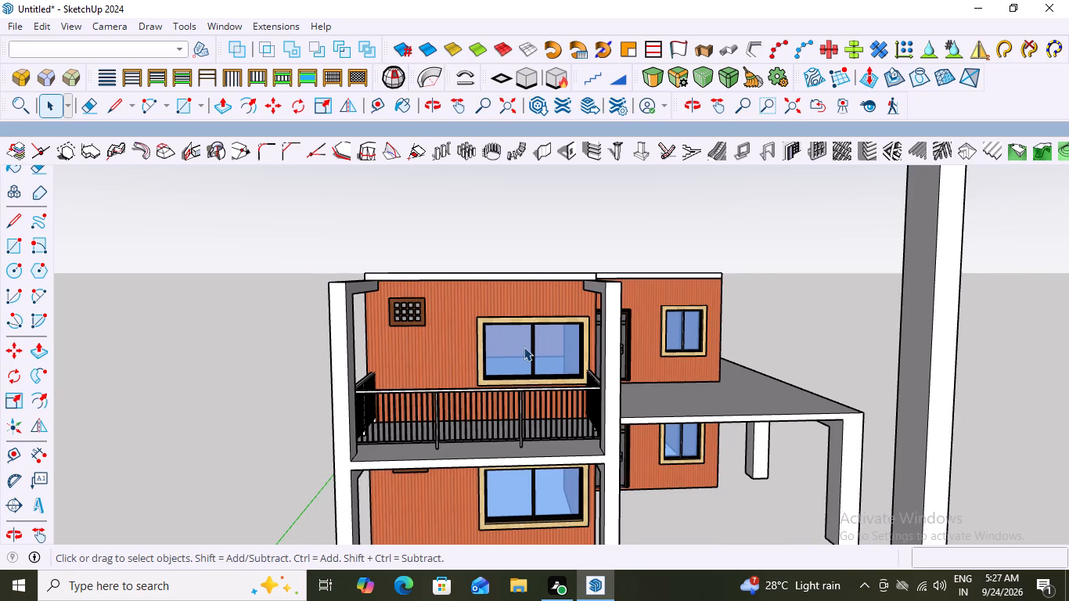
Open the roof slab for editing and pull its front edge face out over the upper balcony by 11' 2 1/2".
{"action": "middle_click_drag", "start_coordinate": [554, 290], "coordinate": [549, 201]}
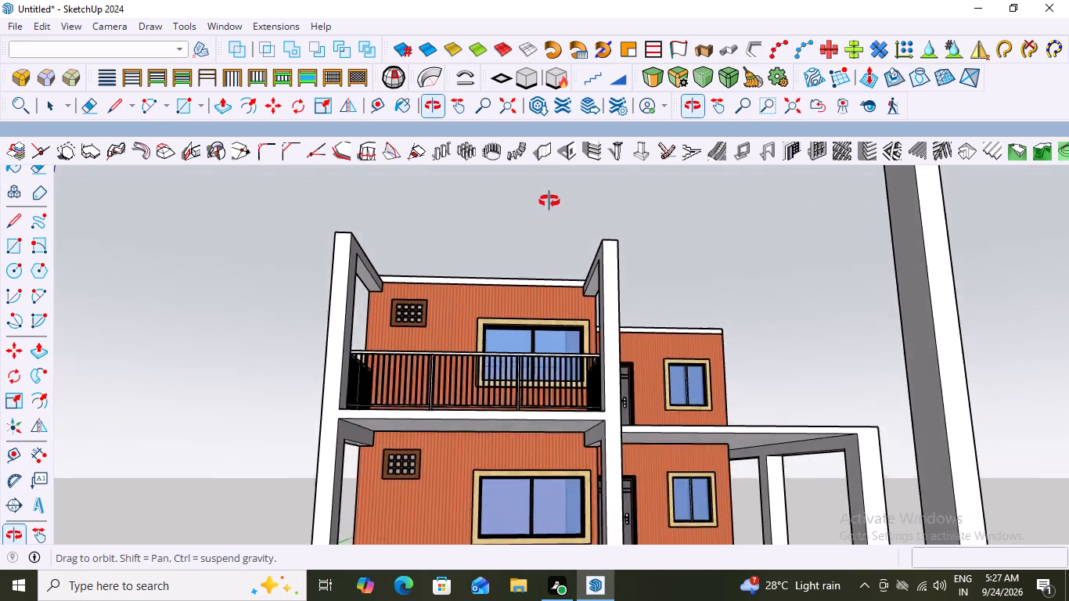
{"action": "middle_click_drag", "start_coordinate": [549, 201], "coordinate": [481, 345]}
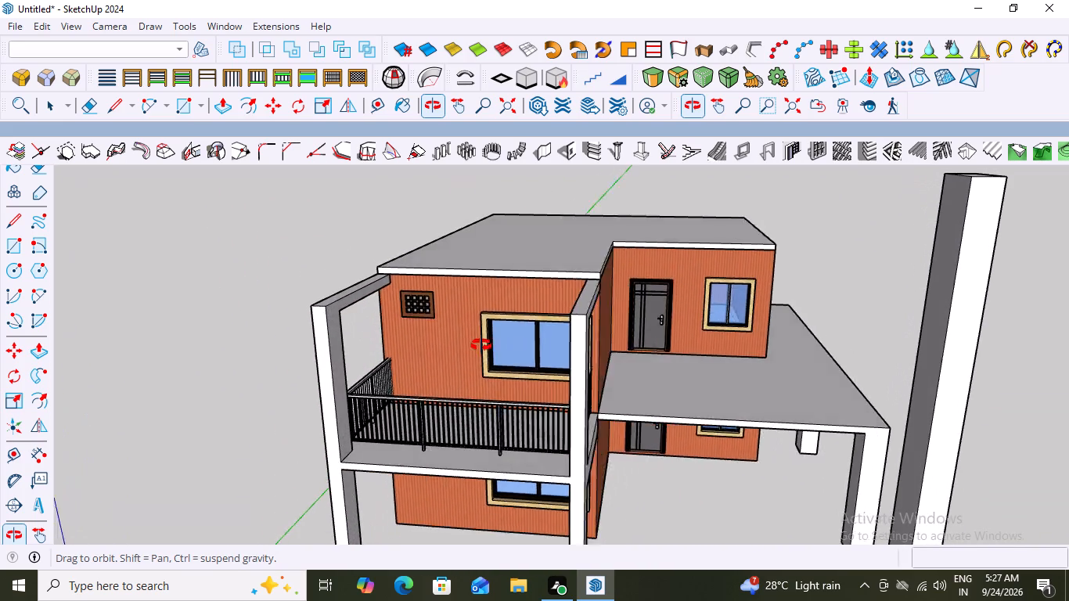
{"action": "middle_click_drag", "start_coordinate": [481, 345], "coordinate": [606, 372]}
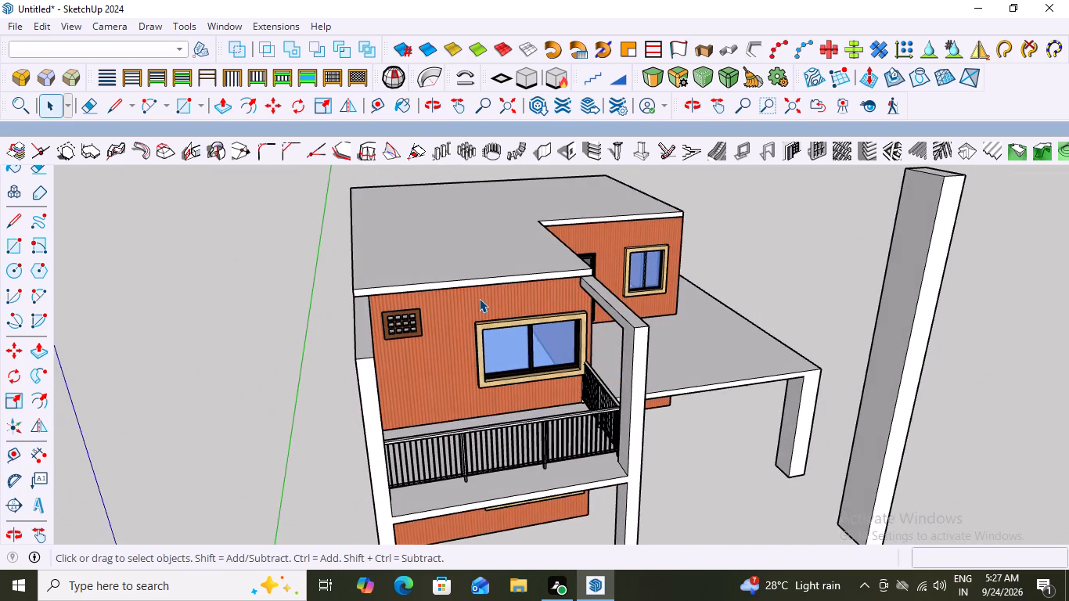
{"action": "scroll", "coordinate": [479, 298], "scroll_direction": "up", "scroll_amount": 3}
{"action": "left_click", "coordinate": [469, 276]}
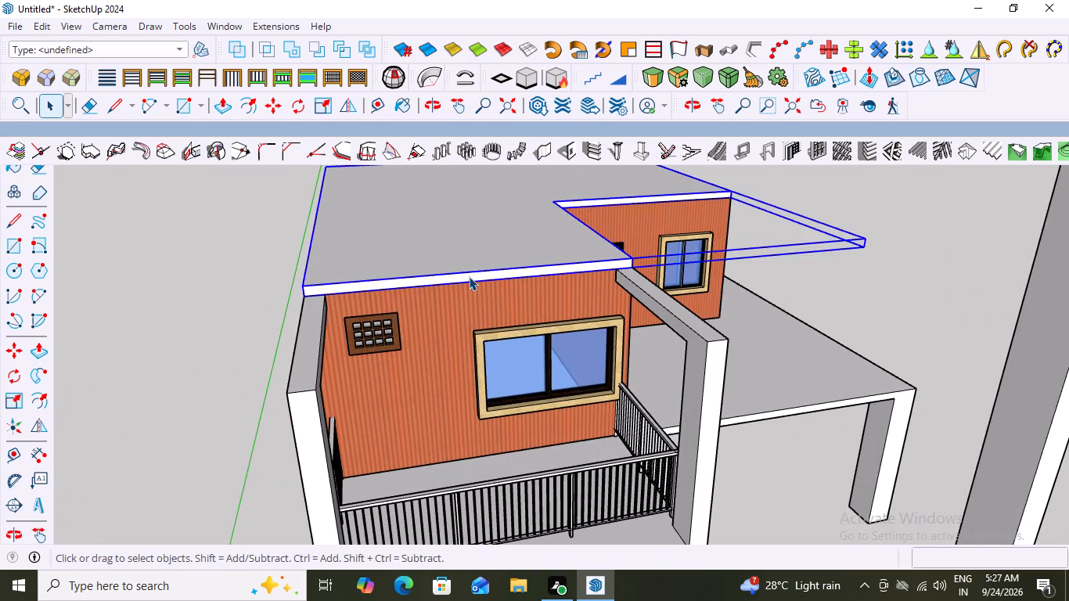
{"action": "double_click", "coordinate": [469, 276]}
{"action": "left_click", "coordinate": [469, 276]}
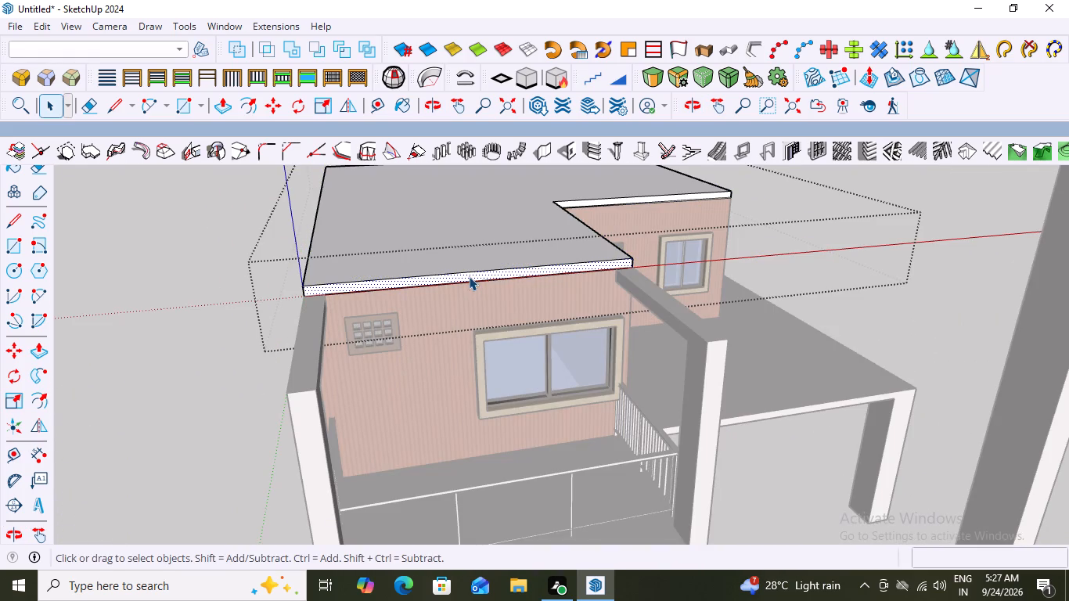
{"action": "left_click", "coordinate": [469, 276]}
{"action": "key", "text": "p"}
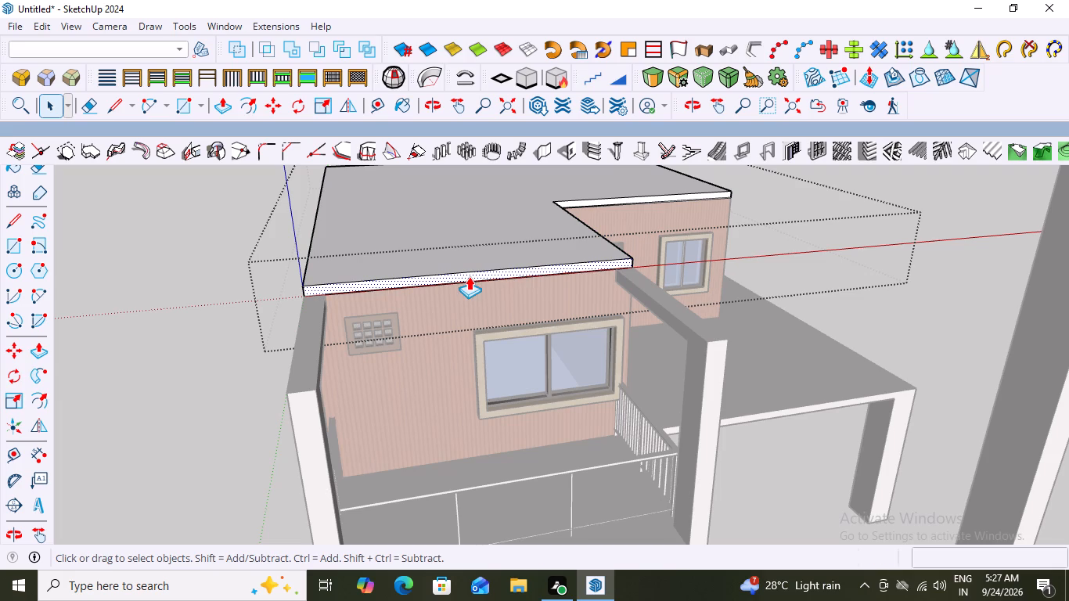
{"action": "left_click", "coordinate": [465, 265]}
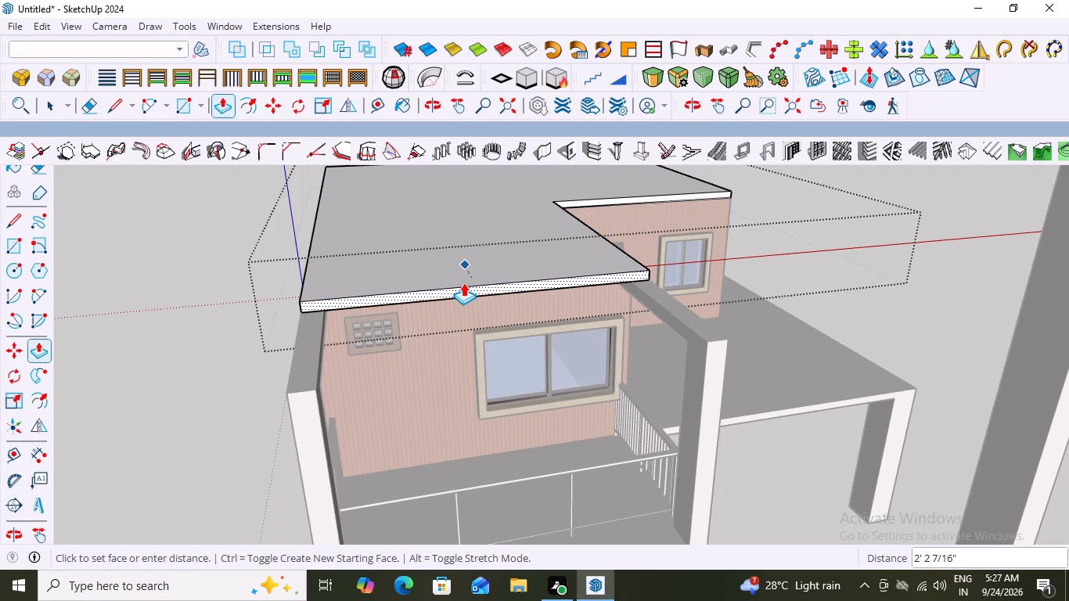
{"action": "scroll", "coordinate": [463, 287], "scroll_direction": "down", "scroll_amount": 2}
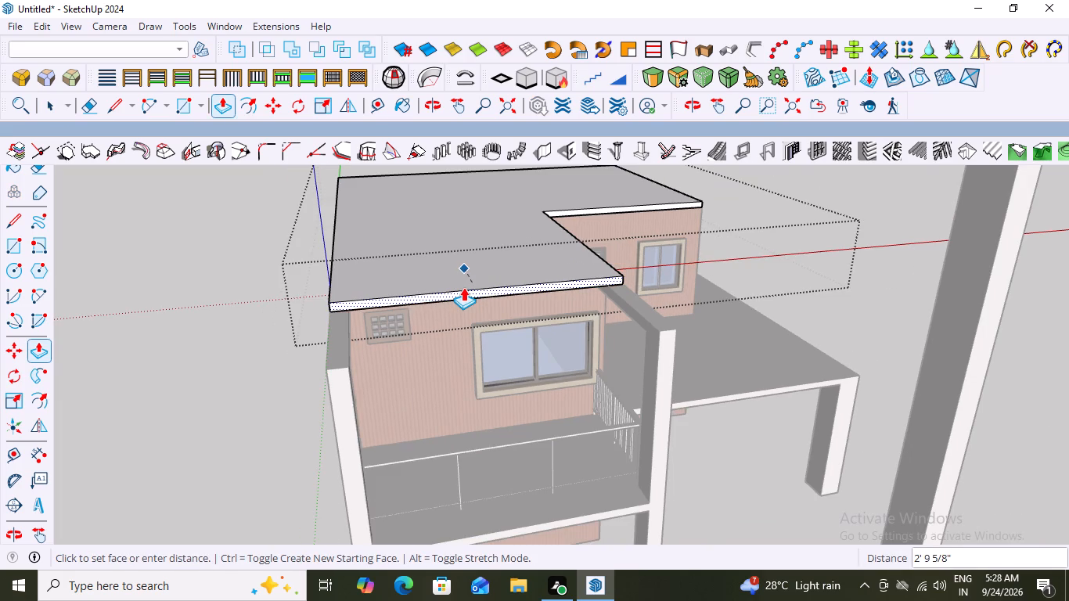
{"action": "middle_click_drag", "start_coordinate": [449, 284], "coordinate": [462, 139]}
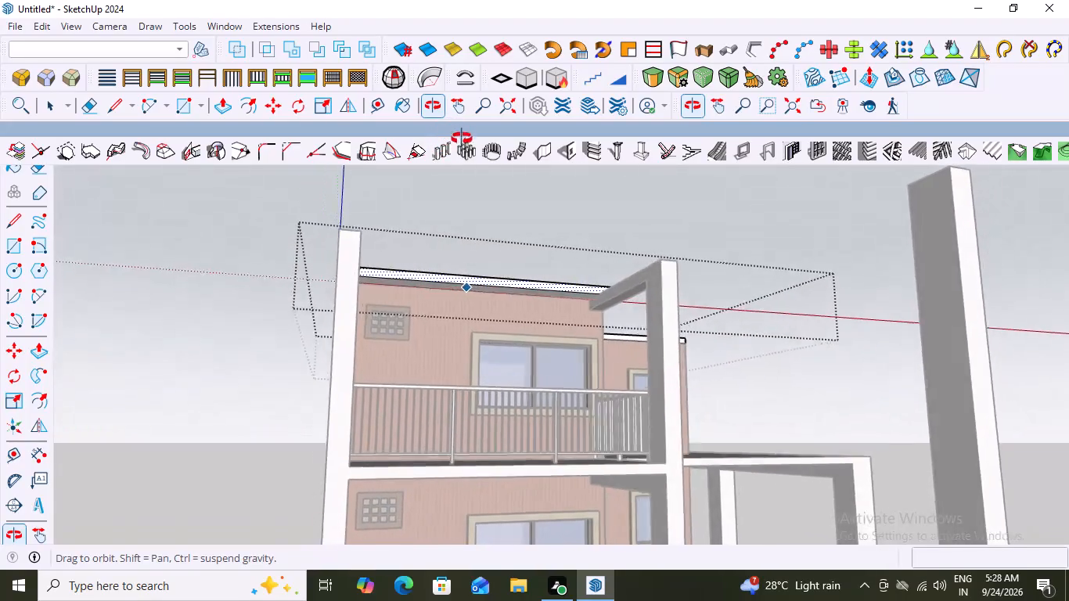
{"action": "middle_click_drag", "start_coordinate": [462, 139], "coordinate": [406, 275]}
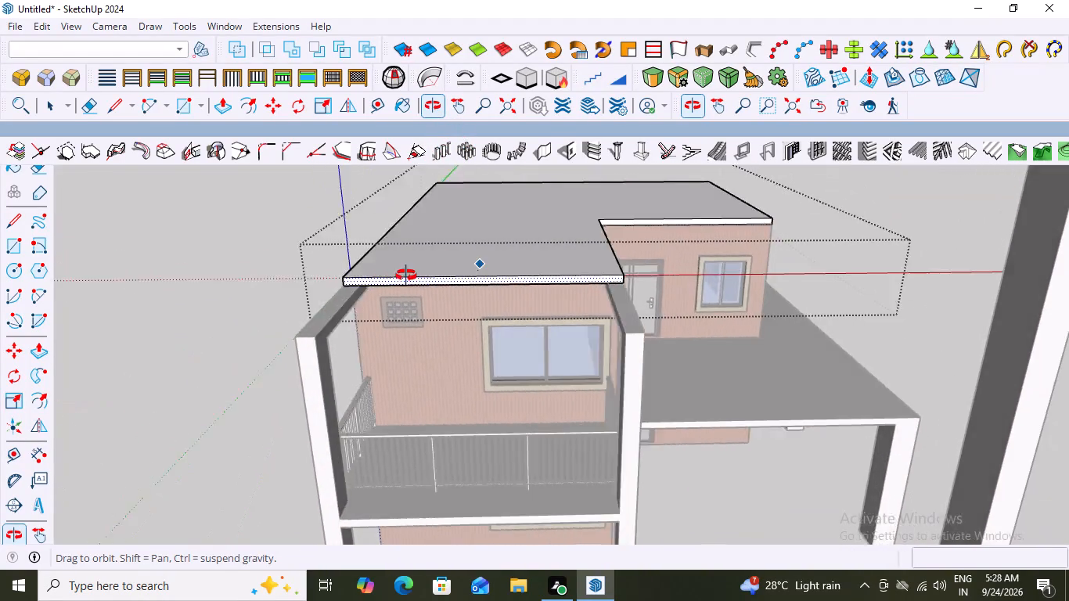
{"action": "middle_click_drag", "start_coordinate": [406, 275], "coordinate": [443, 185]}
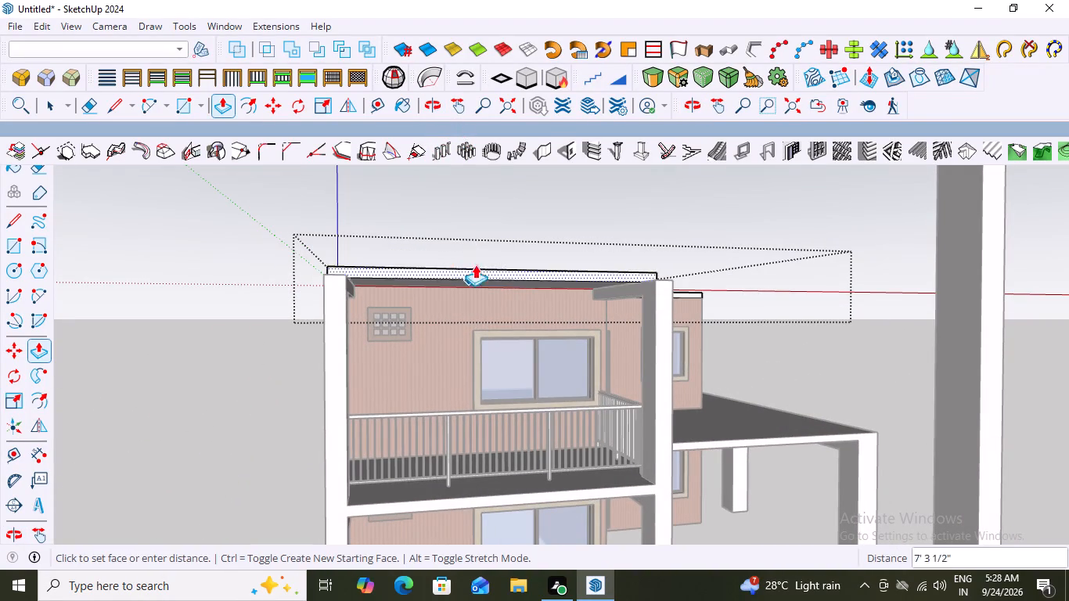
{"action": "middle_click_drag", "start_coordinate": [466, 282], "coordinate": [486, 445]}
{"action": "scroll", "coordinate": [451, 432], "scroll_direction": "down", "scroll_amount": 2}
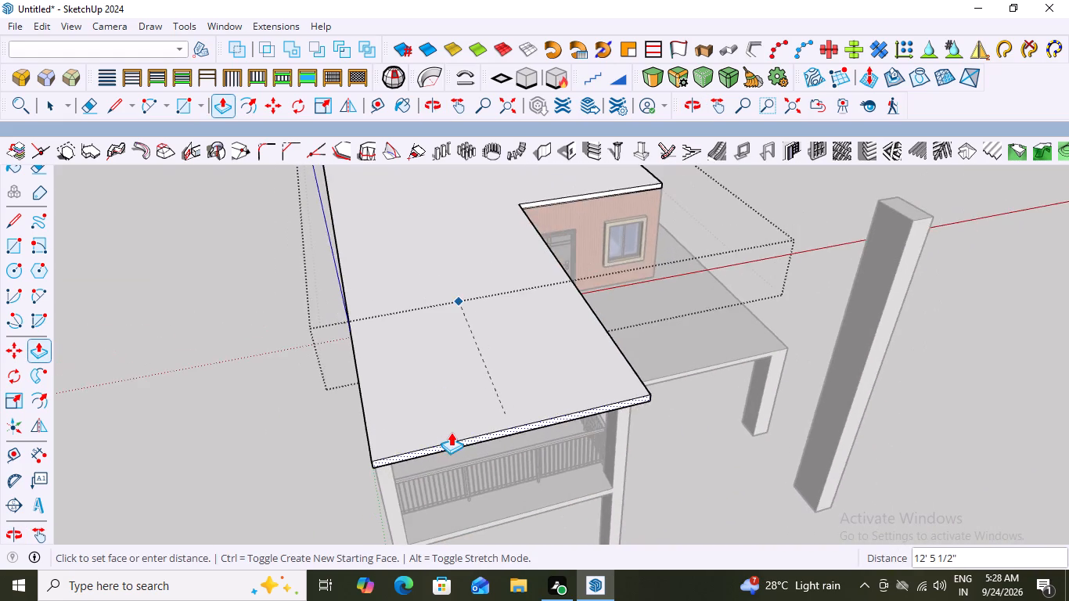
{"action": "scroll", "coordinate": [451, 432], "scroll_direction": "down", "scroll_amount": 6}
{"action": "middle_click_drag", "start_coordinate": [451, 432], "coordinate": [408, 233]}
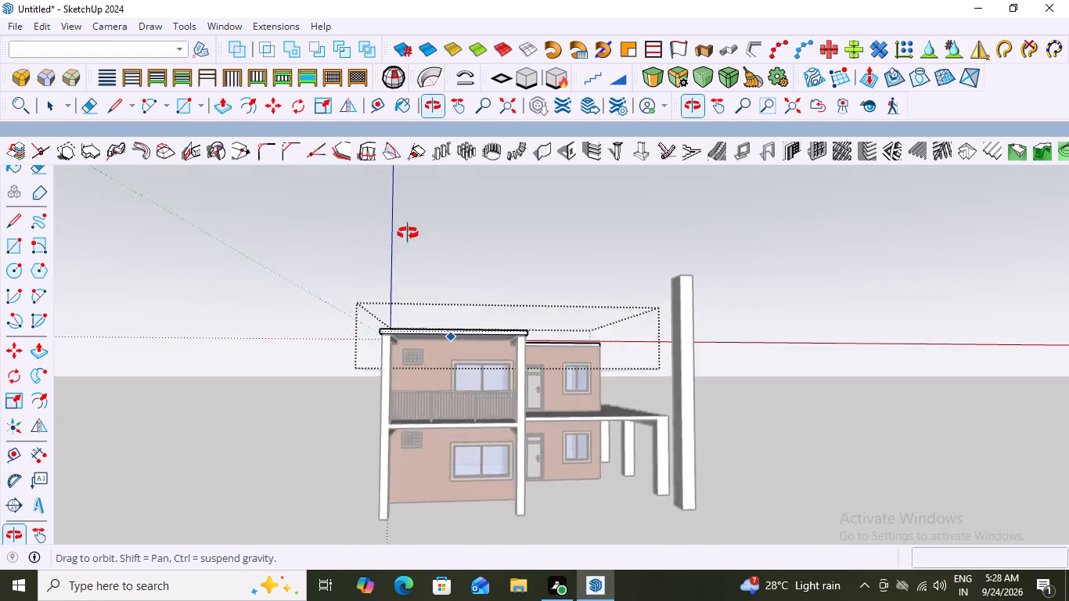
{"action": "middle_click_drag", "start_coordinate": [408, 233], "coordinate": [382, 239]}
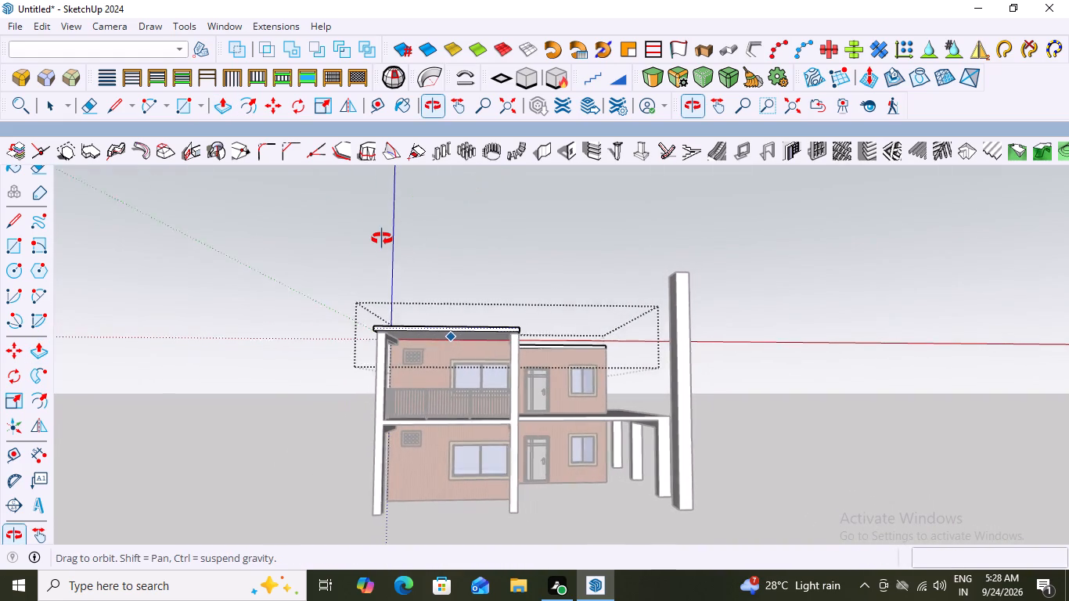
{"action": "middle_click_drag", "start_coordinate": [382, 239], "coordinate": [383, 239]}
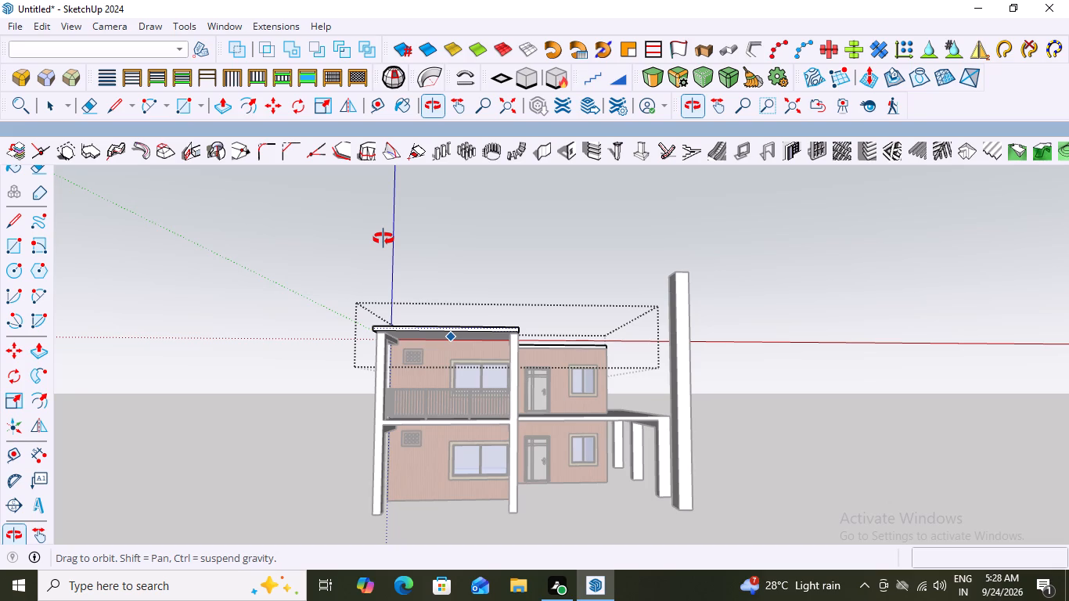
{"action": "middle_click_drag", "start_coordinate": [383, 239], "coordinate": [416, 265]}
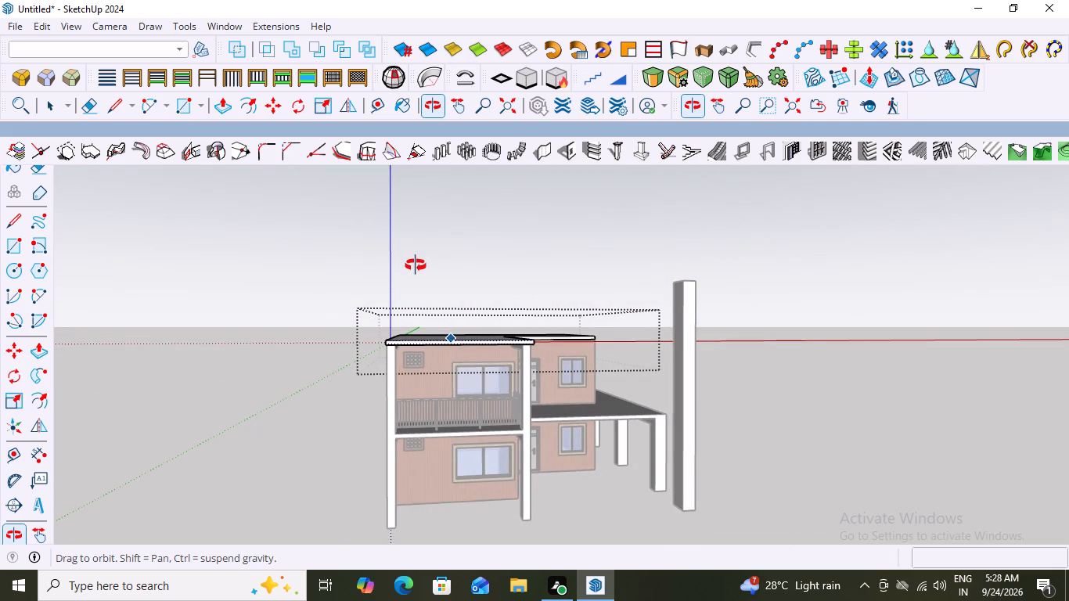
{"action": "middle_click_drag", "start_coordinate": [416, 265], "coordinate": [383, 240]}
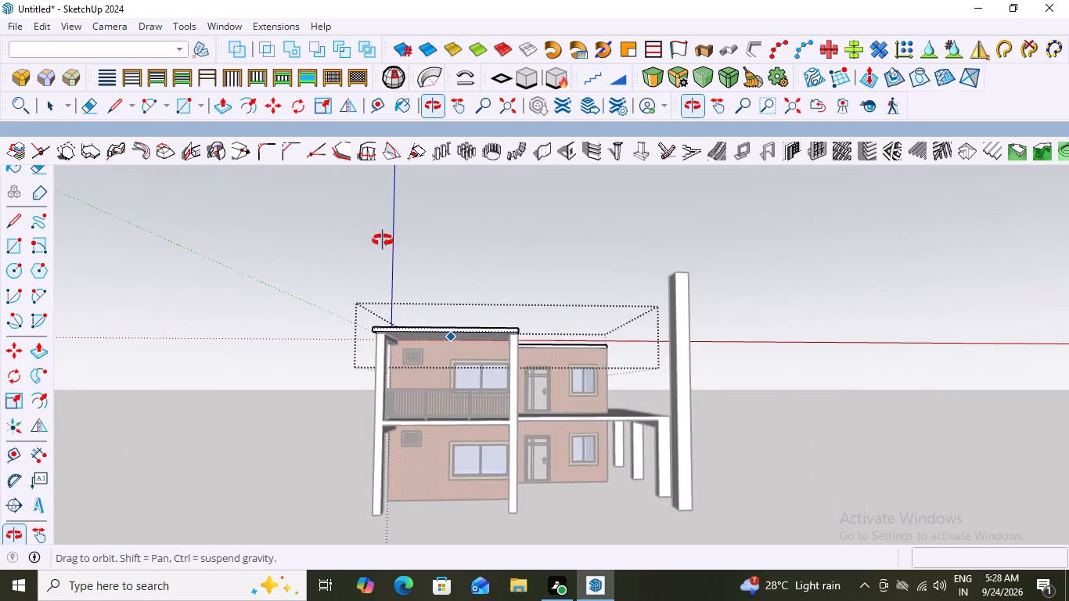
{"action": "middle_click_drag", "start_coordinate": [383, 240], "coordinate": [649, 312]}
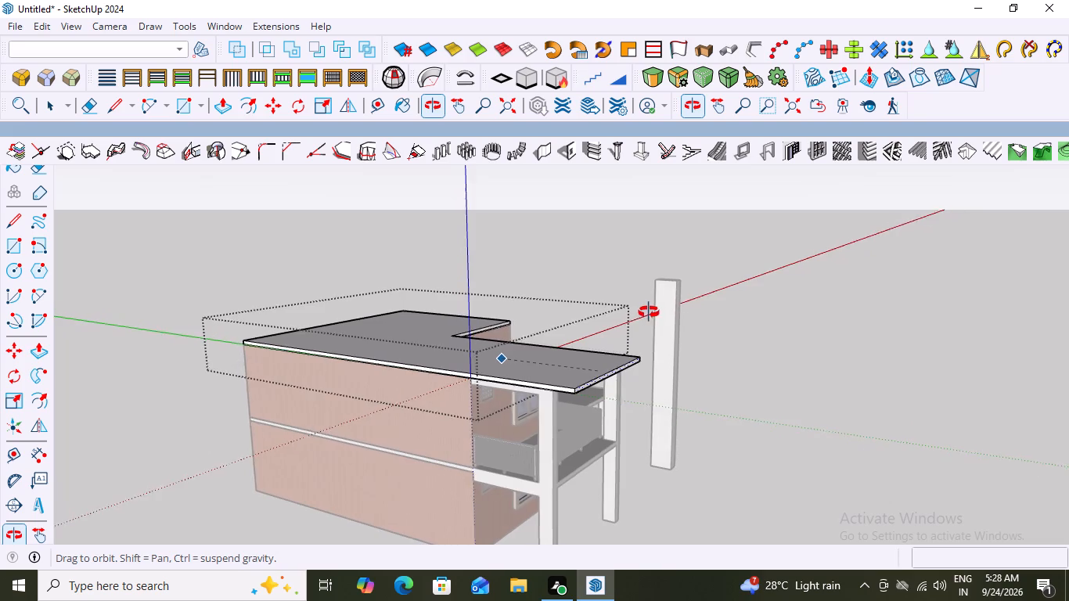
{"action": "middle_click_drag", "start_coordinate": [649, 312], "coordinate": [362, 284]}
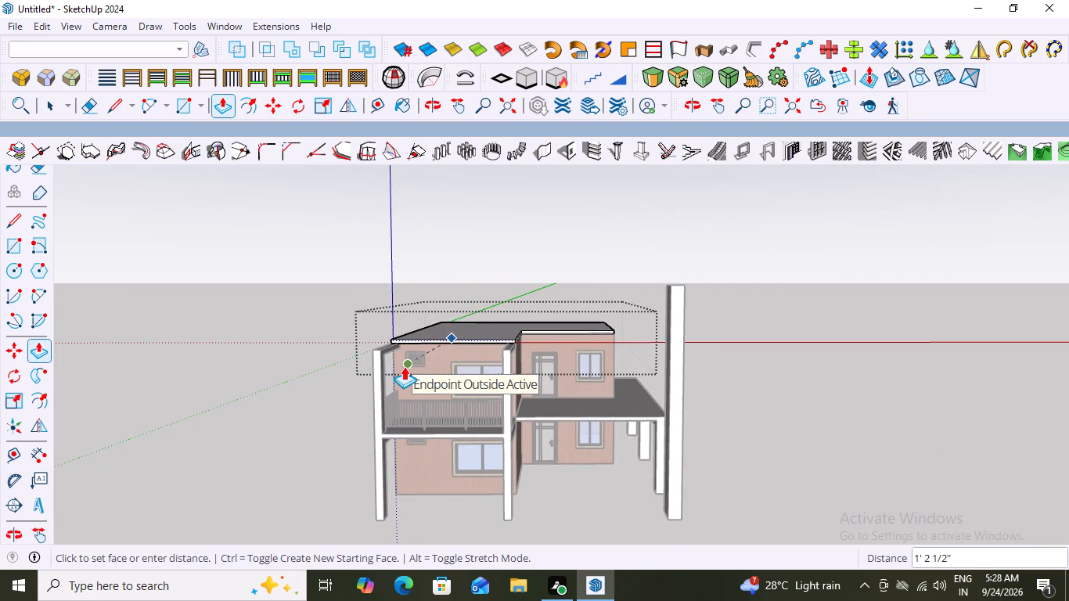
{"action": "scroll", "coordinate": [384, 365], "scroll_direction": "up", "scroll_amount": 3}
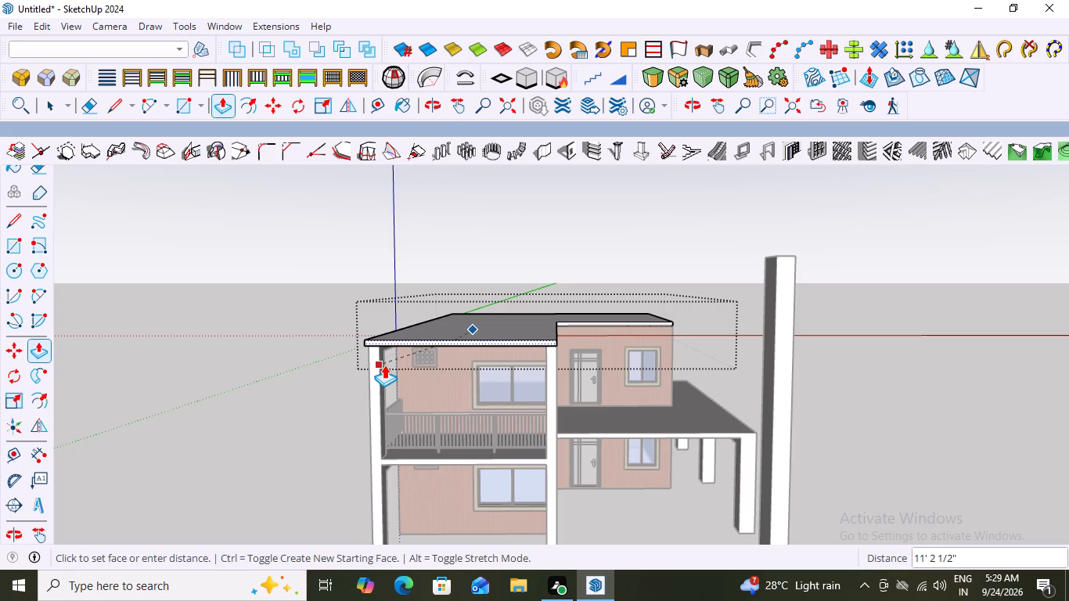
{"action": "scroll", "coordinate": [384, 365], "scroll_direction": "down", "scroll_amount": 3}
{"action": "middle_click_drag", "start_coordinate": [410, 380], "coordinate": [294, 412]}
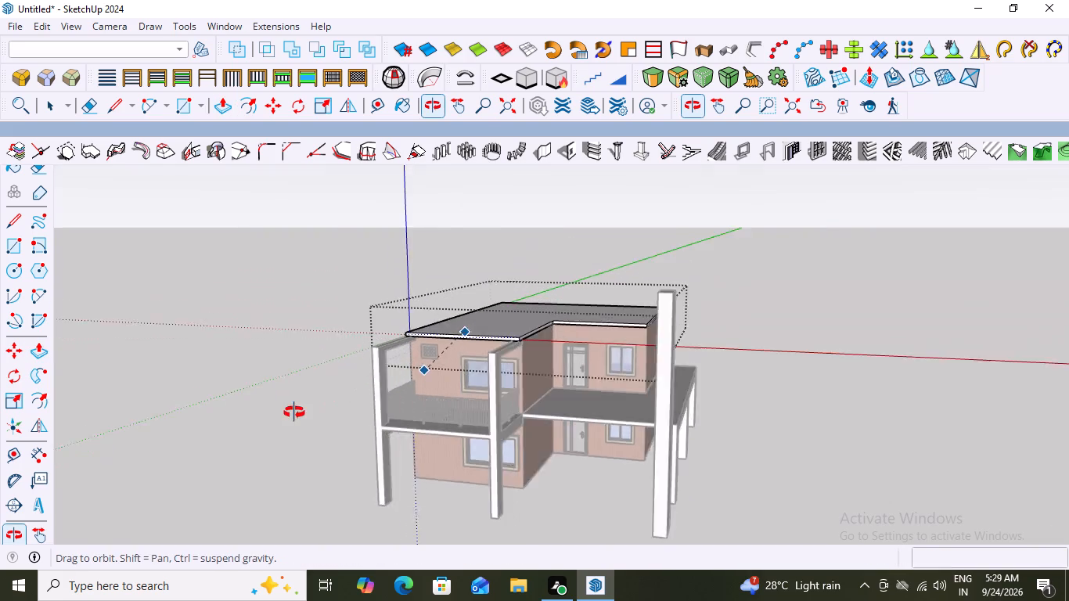
{"action": "middle_click_drag", "start_coordinate": [294, 412], "coordinate": [206, 431]}
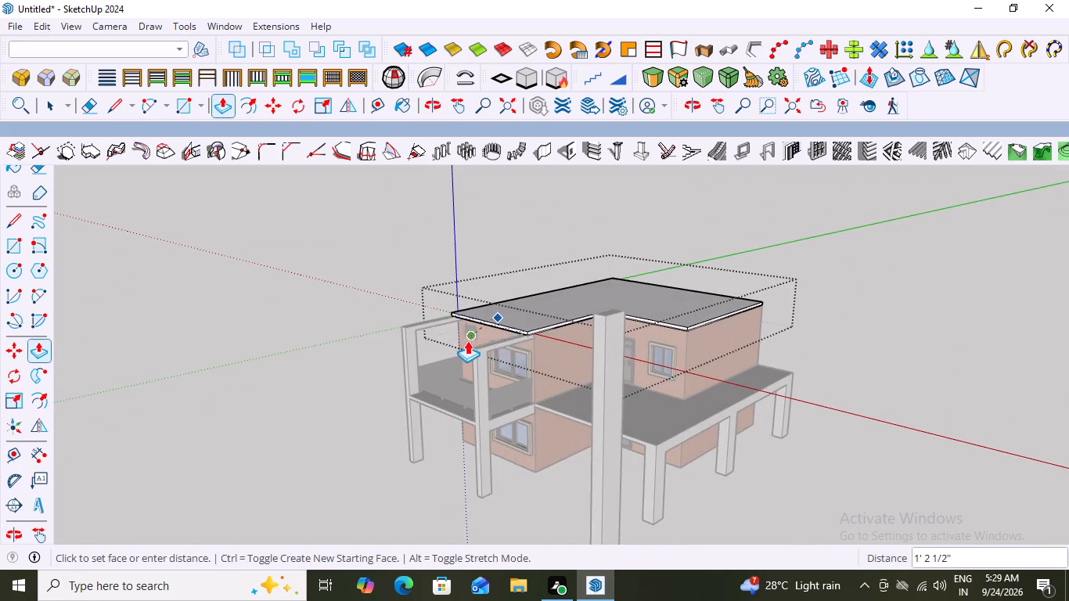
{"action": "scroll", "coordinate": [468, 340], "scroll_direction": "up", "scroll_amount": 8}
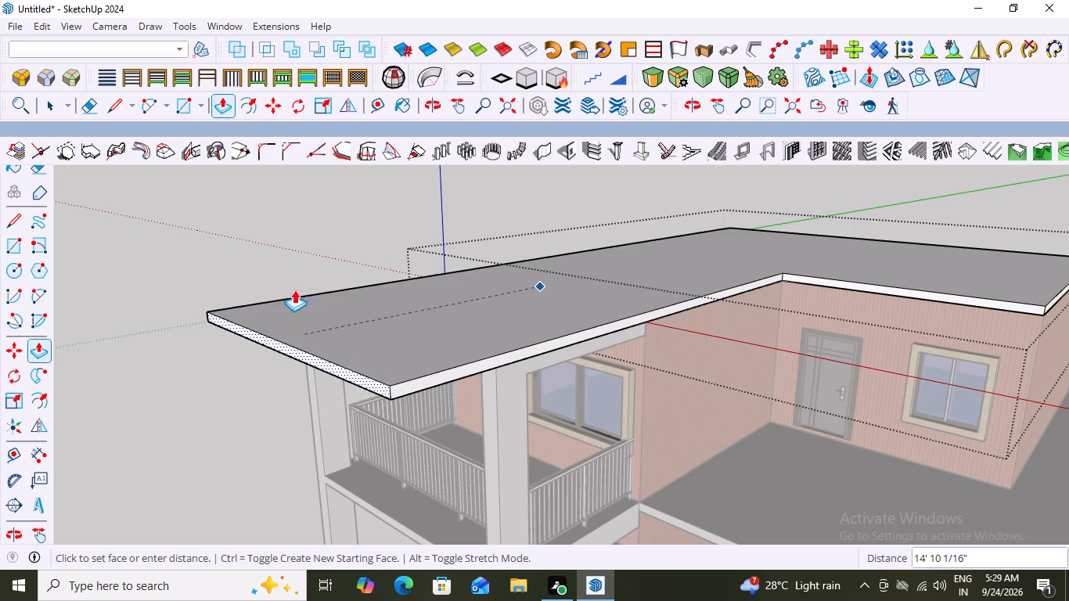
{"action": "scroll", "coordinate": [351, 294], "scroll_direction": "down", "scroll_amount": 2}
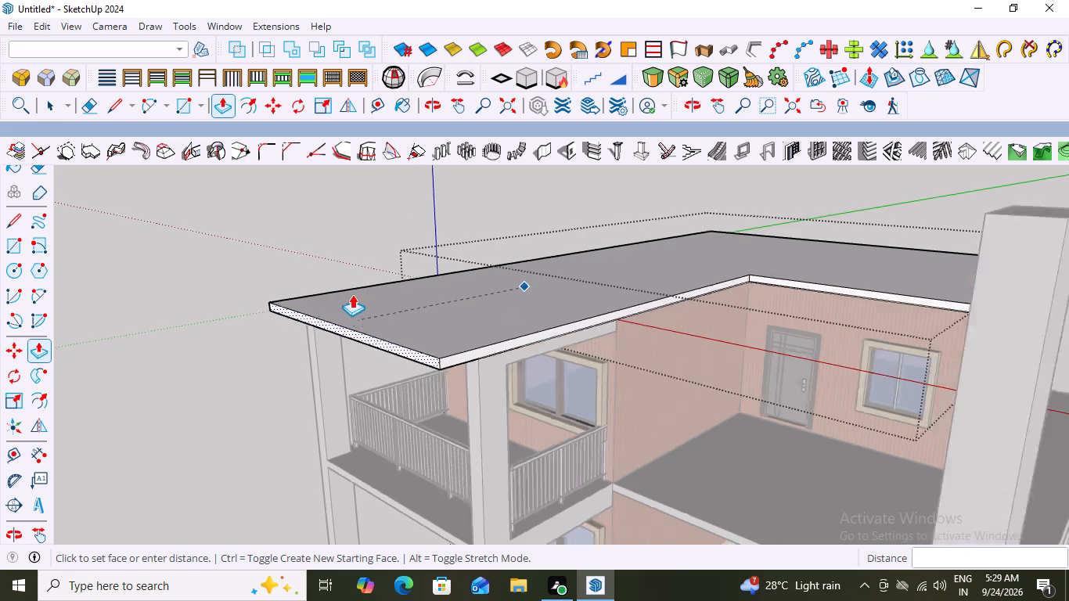
{"action": "scroll", "coordinate": [352, 294], "scroll_direction": "down", "scroll_amount": 7}
{"action": "scroll", "coordinate": [320, 311], "scroll_direction": "up", "scroll_amount": 8}
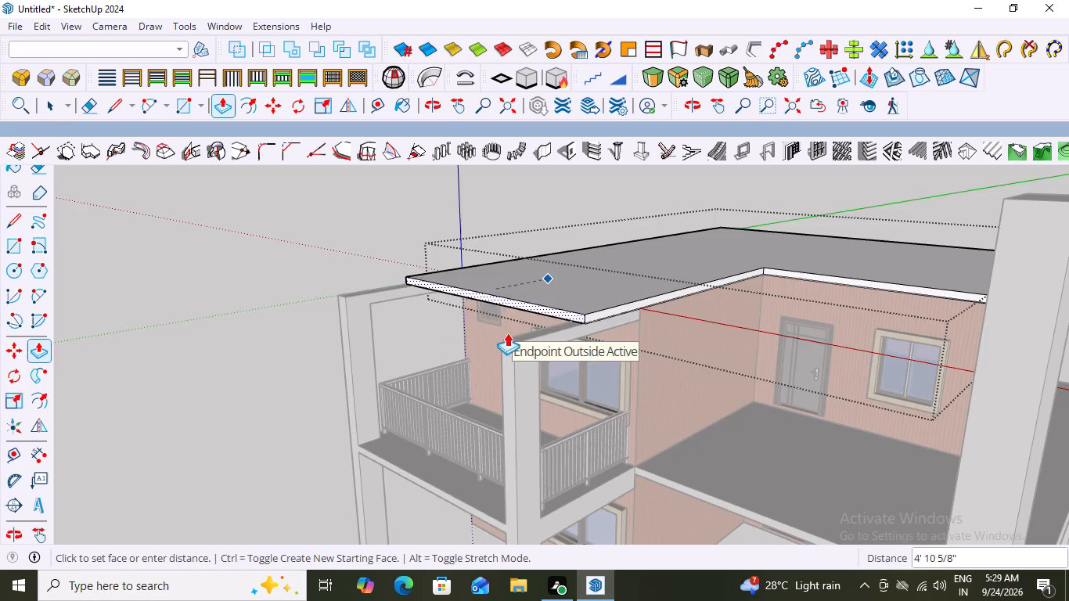
{"action": "scroll", "coordinate": [517, 336], "scroll_direction": "up", "scroll_amount": 9}
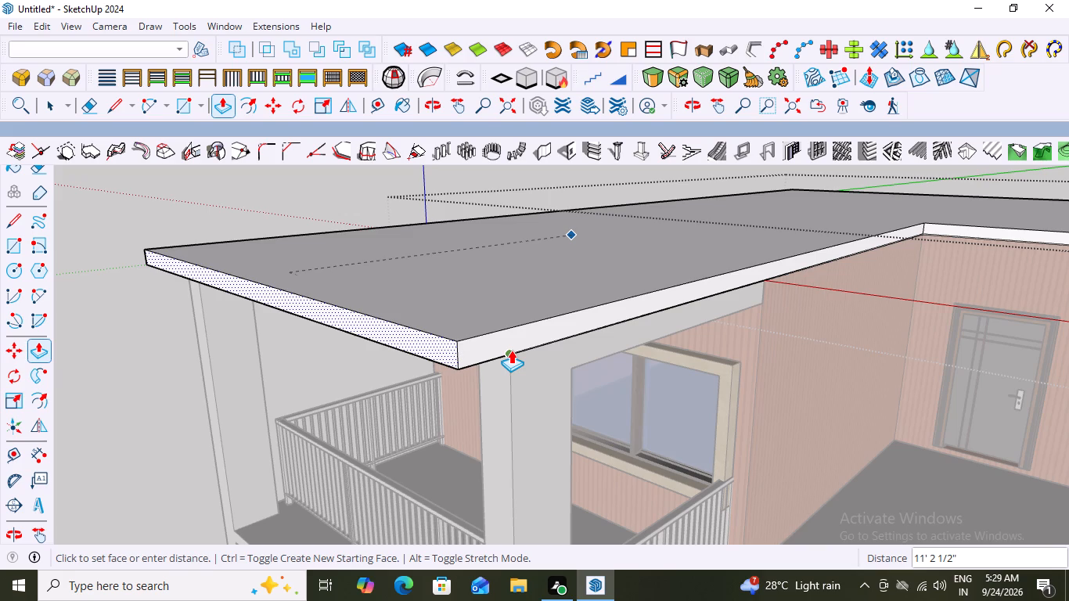
{"action": "left_click", "coordinate": [511, 350]}
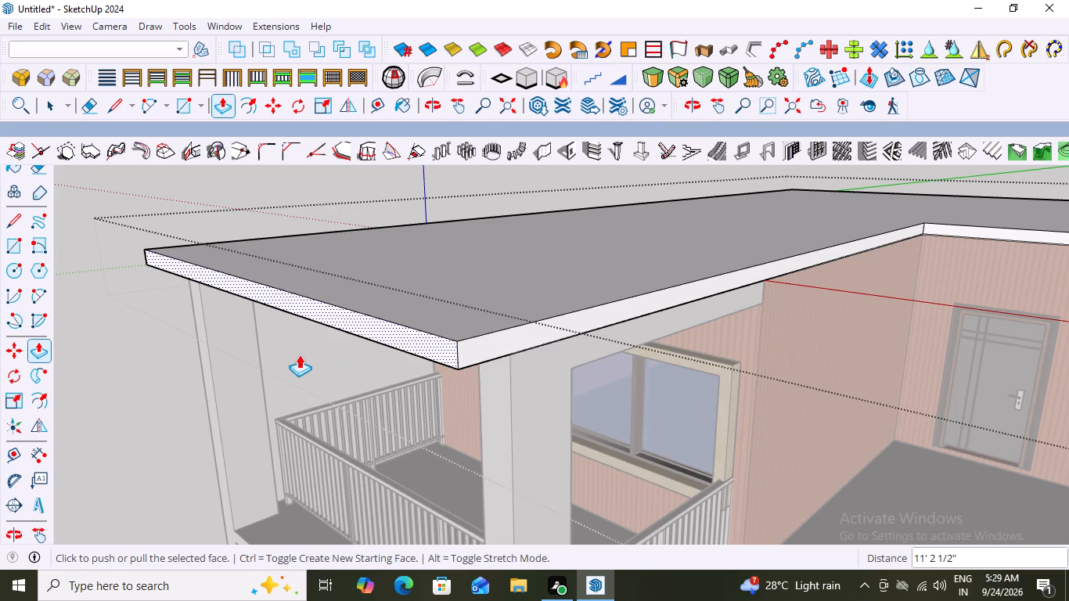
{"action": "key", "text": "space"}
{"action": "left_click", "coordinate": [148, 315]}
Push the roof slab's front edge face back 1' 2 1/2" to line up with the balcony columns, and leave the slab.
{"action": "scroll", "coordinate": [265, 324], "scroll_direction": "down", "scroll_amount": 8}
{"action": "middle_click_drag", "start_coordinate": [285, 358], "coordinate": [545, 300]}
{"action": "scroll", "coordinate": [545, 300], "scroll_direction": "down", "scroll_amount": 8}
{"action": "middle_click_drag", "start_coordinate": [562, 387], "coordinate": [804, 409]}
{"action": "scroll", "coordinate": [583, 330], "scroll_direction": "up", "scroll_amount": 3}
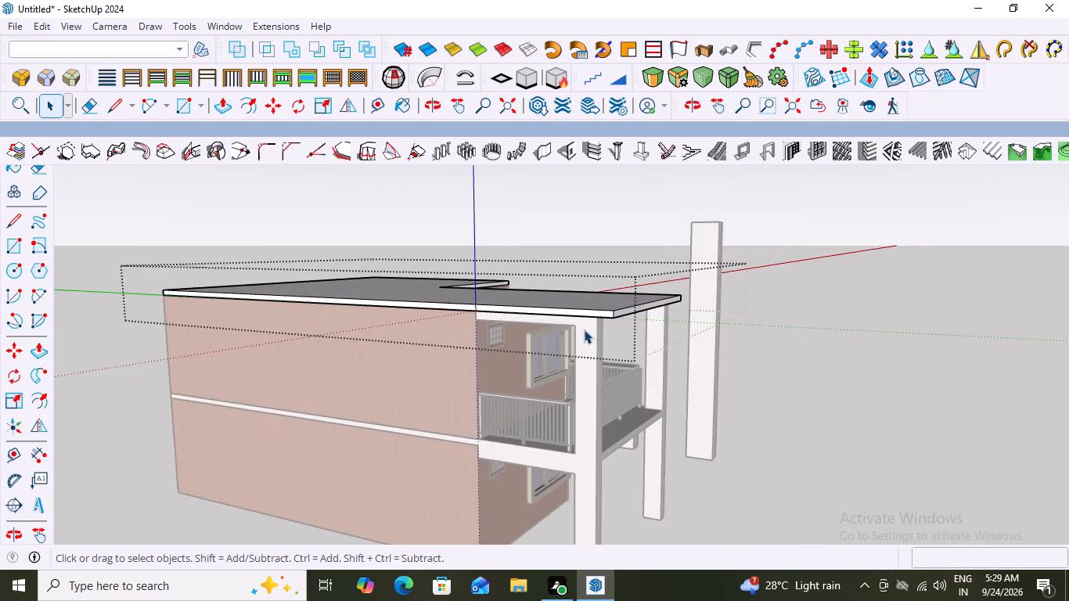
{"action": "scroll", "coordinate": [584, 329], "scroll_direction": "up", "scroll_amount": 6}
{"action": "scroll", "coordinate": [684, 353], "scroll_direction": "down", "scroll_amount": 7}
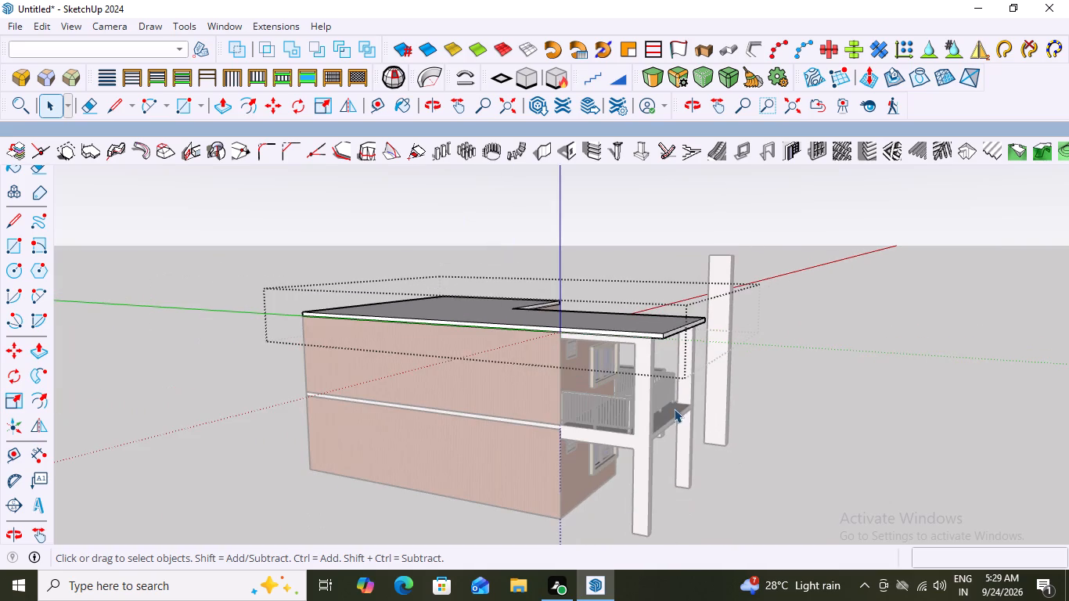
{"action": "middle_click_drag", "start_coordinate": [618, 421], "coordinate": [585, 419]}
{"action": "middle_click_drag", "start_coordinate": [687, 367], "coordinate": [627, 383]}
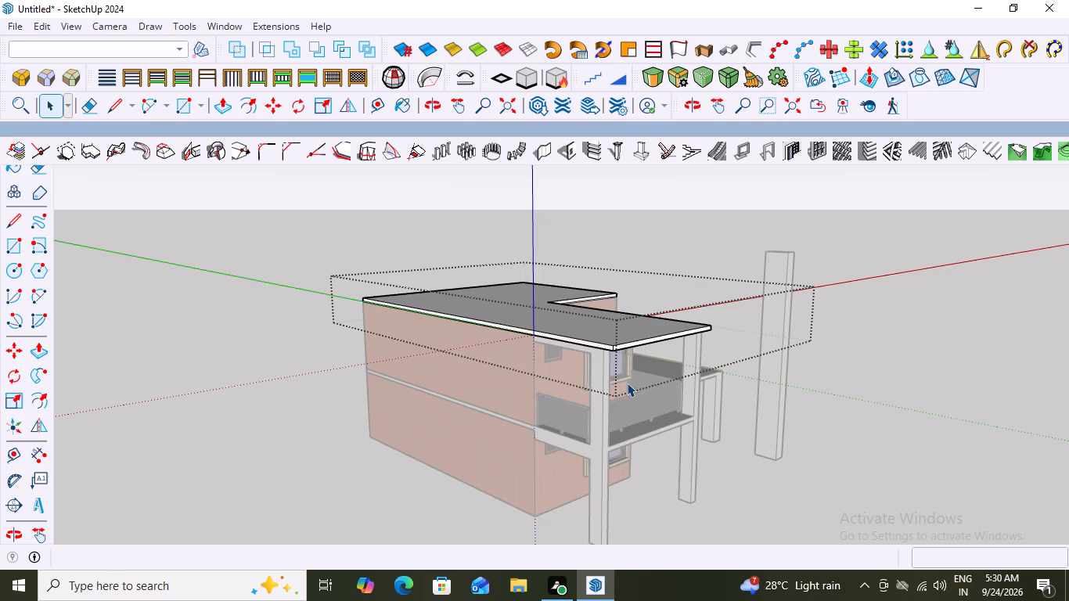
{"action": "scroll", "coordinate": [653, 330], "scroll_direction": "up", "scroll_amount": 8}
{"action": "left_click", "coordinate": [599, 363]}
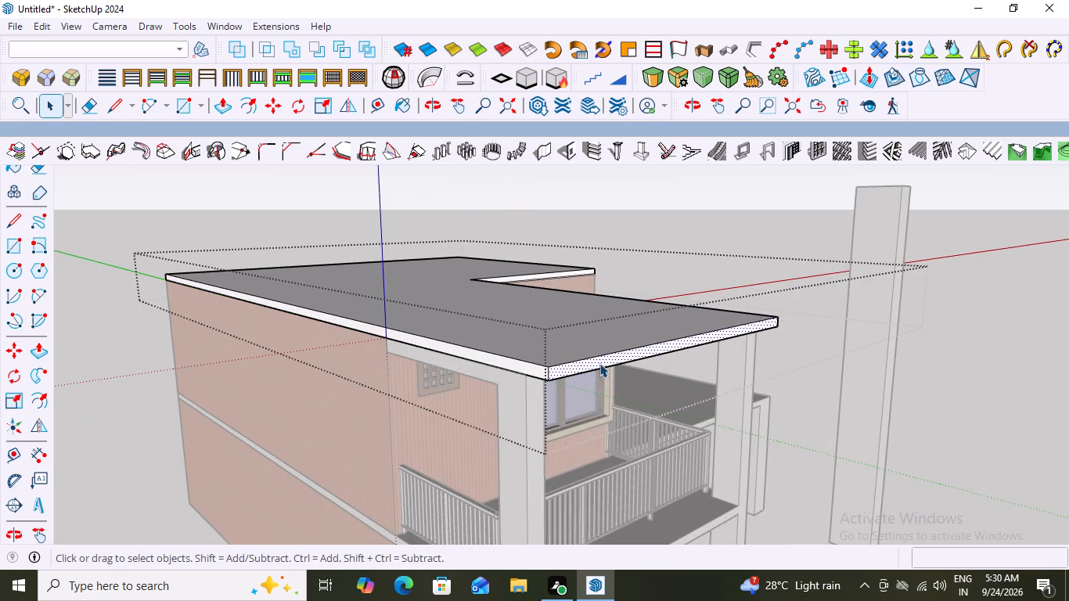
{"action": "key", "text": "p"}
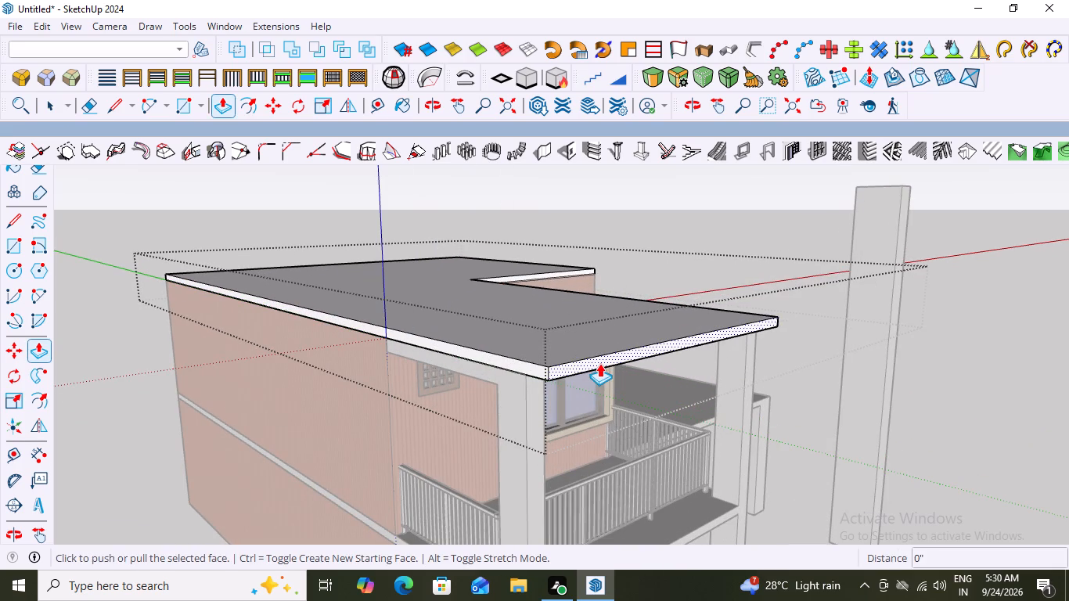
{"action": "scroll", "coordinate": [599, 363], "scroll_direction": "up", "scroll_amount": 5}
{"action": "left_click", "coordinate": [564, 355]}
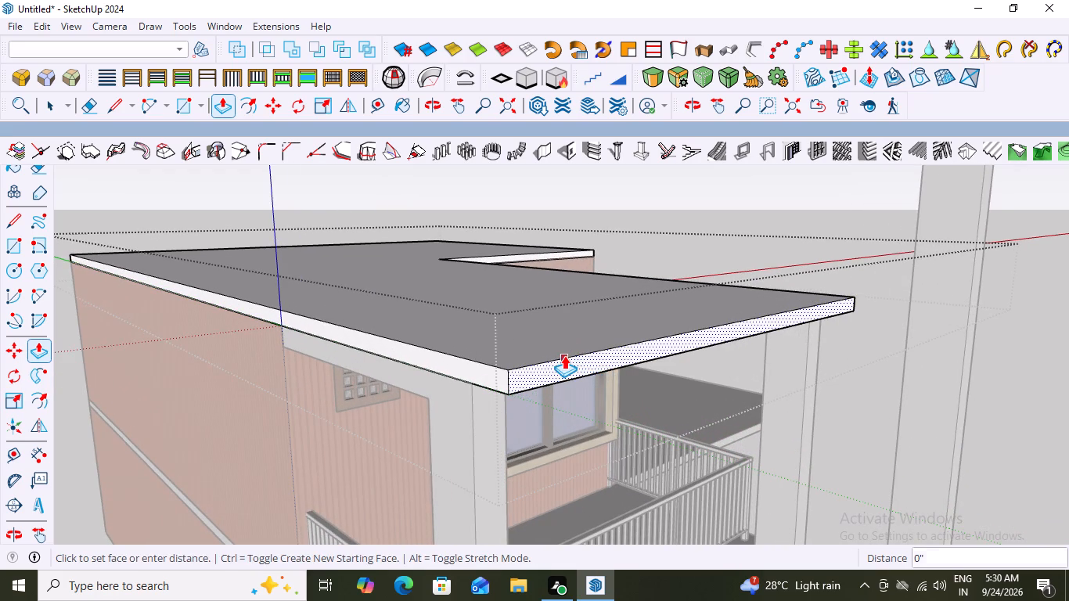
{"action": "left_click", "coordinate": [477, 381]}
{"action": "scroll", "coordinate": [704, 419], "scroll_direction": "down", "scroll_amount": 7}
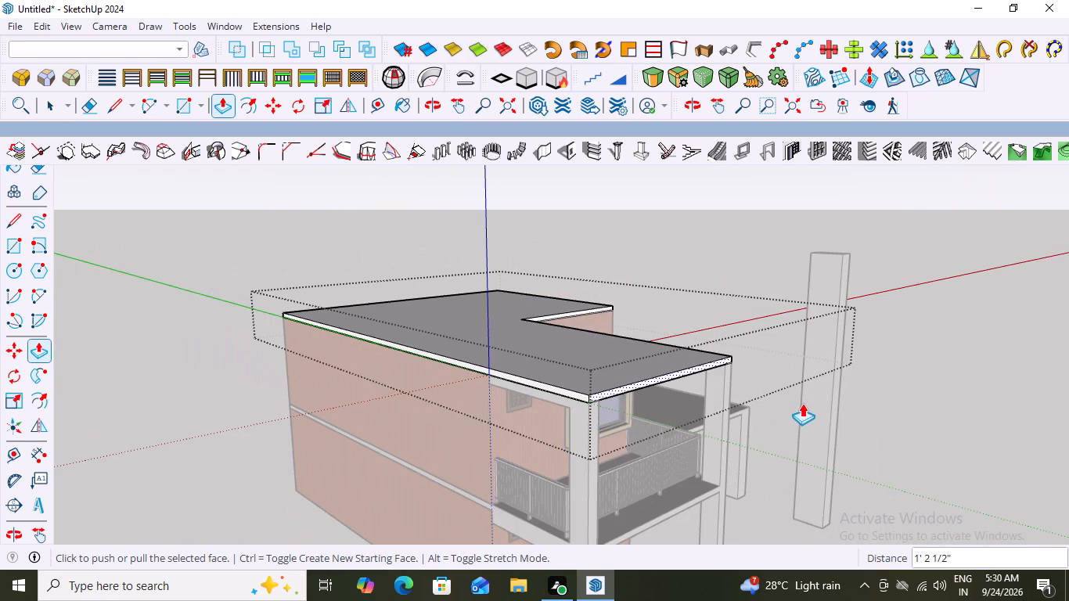
{"action": "key", "text": "space"}
{"action": "key", "text": "Escape"}
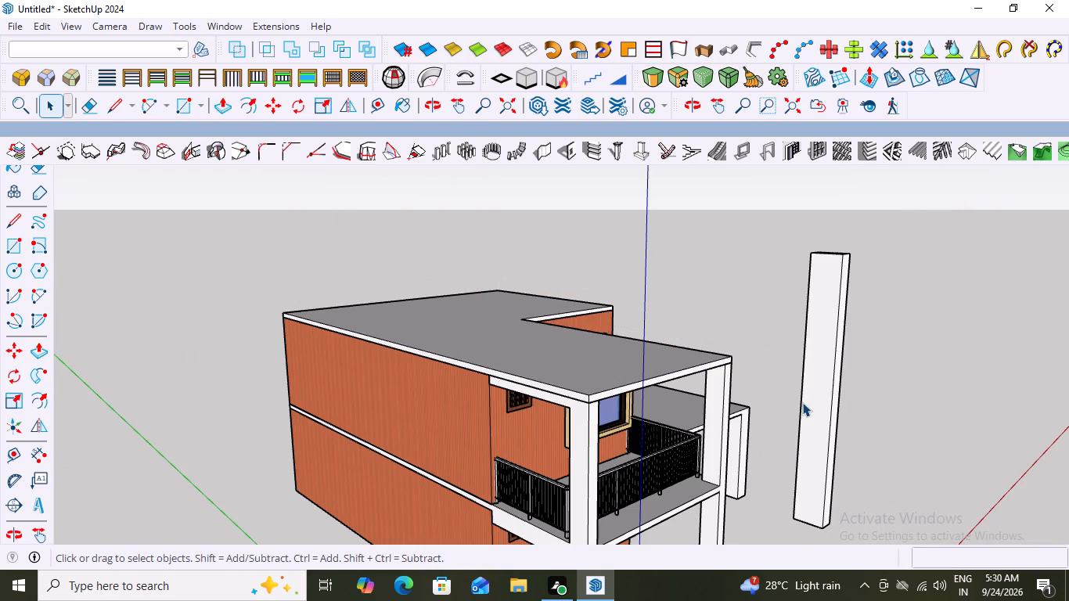
Examine the extended roof slab over the balcony from the side and front, checking its edge against the columns.
{"action": "scroll", "coordinate": [799, 402], "scroll_direction": "down", "scroll_amount": 4}
{"action": "middle_click_drag", "start_coordinate": [736, 430], "coordinate": [678, 435]}
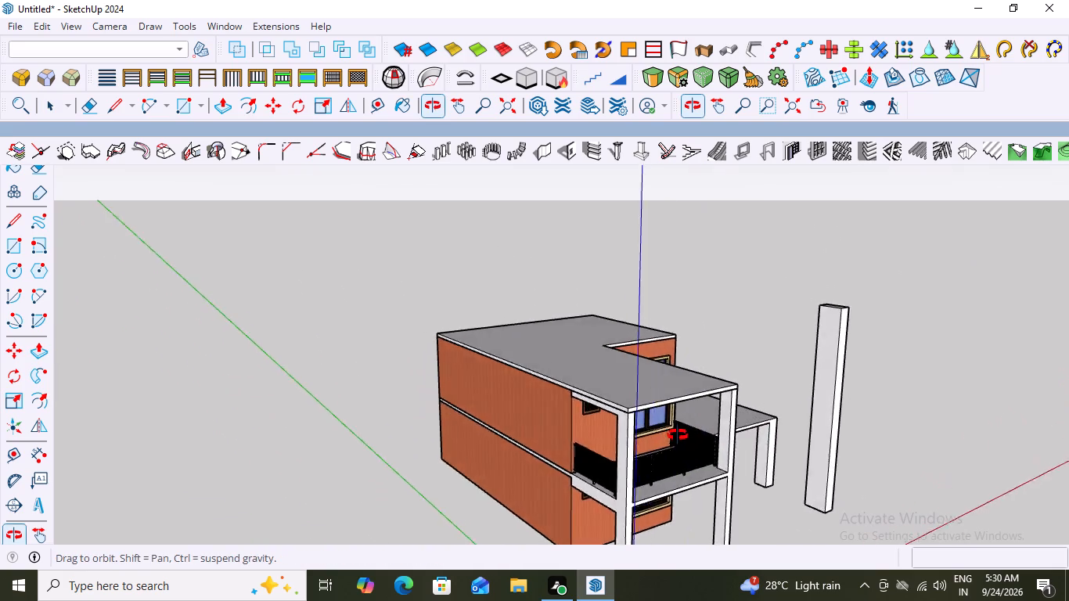
{"action": "middle_click_drag", "start_coordinate": [678, 435], "coordinate": [535, 407]}
{"action": "scroll", "coordinate": [532, 405], "scroll_direction": "down", "scroll_amount": 5}
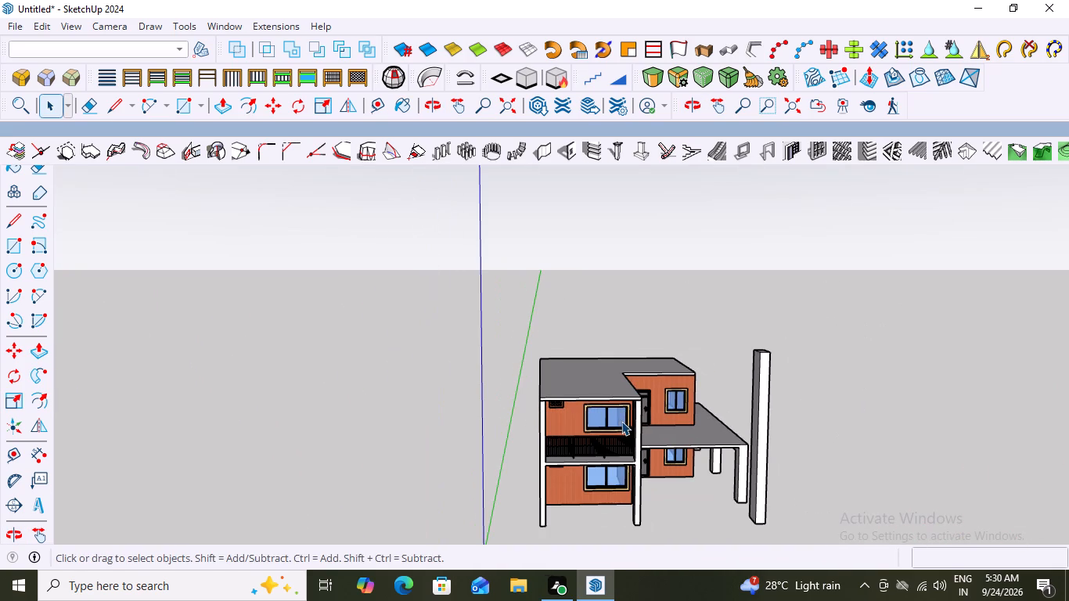
{"action": "scroll", "coordinate": [610, 484], "scroll_direction": "up", "scroll_amount": 3}
{"action": "middle_click_drag", "start_coordinate": [610, 484], "coordinate": [642, 502]}
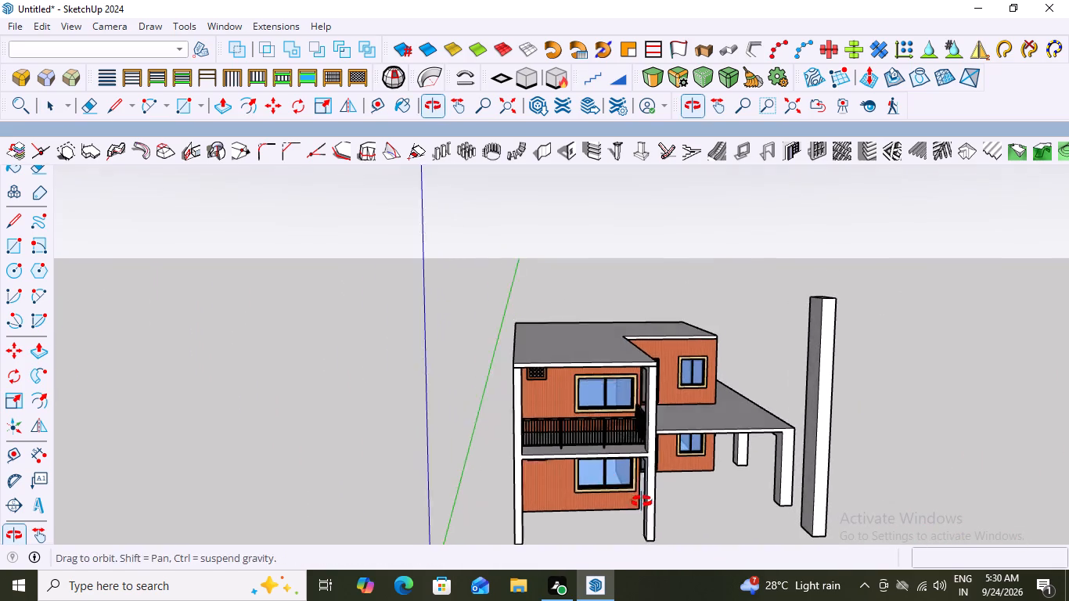
{"action": "middle_click_drag", "start_coordinate": [642, 502], "coordinate": [647, 504]}
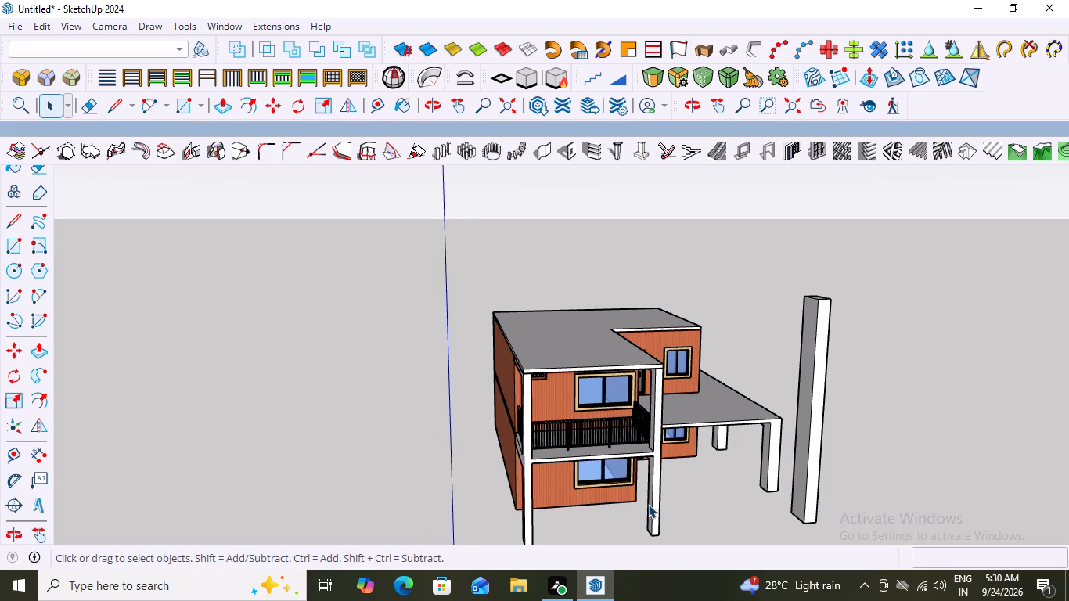
{"action": "scroll", "coordinate": [581, 467], "scroll_direction": "up", "scroll_amount": 3}
{"action": "middle_click_drag", "start_coordinate": [634, 474], "coordinate": [617, 473]}
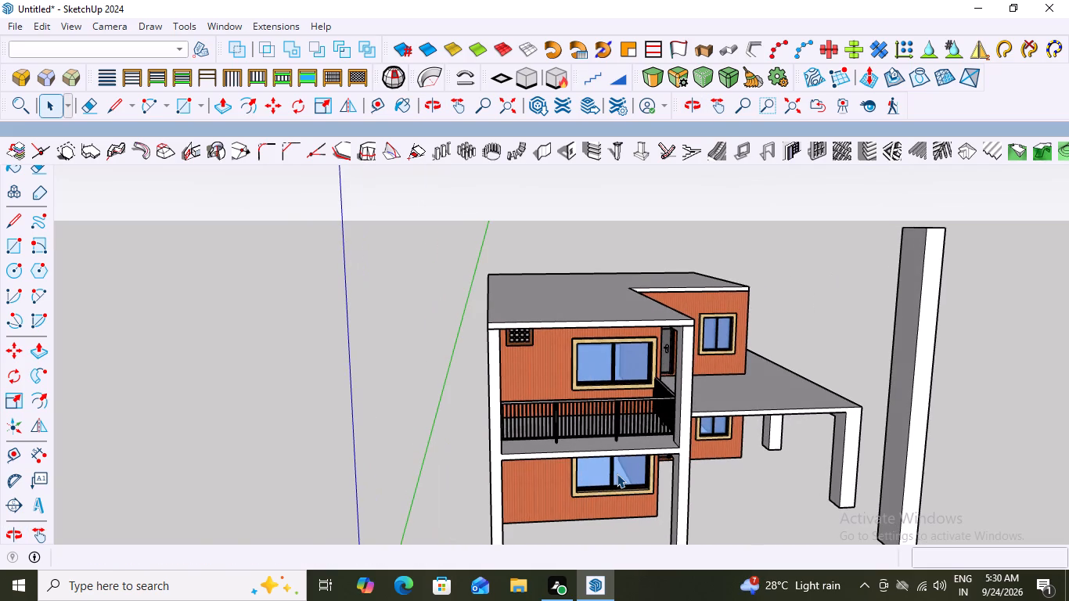
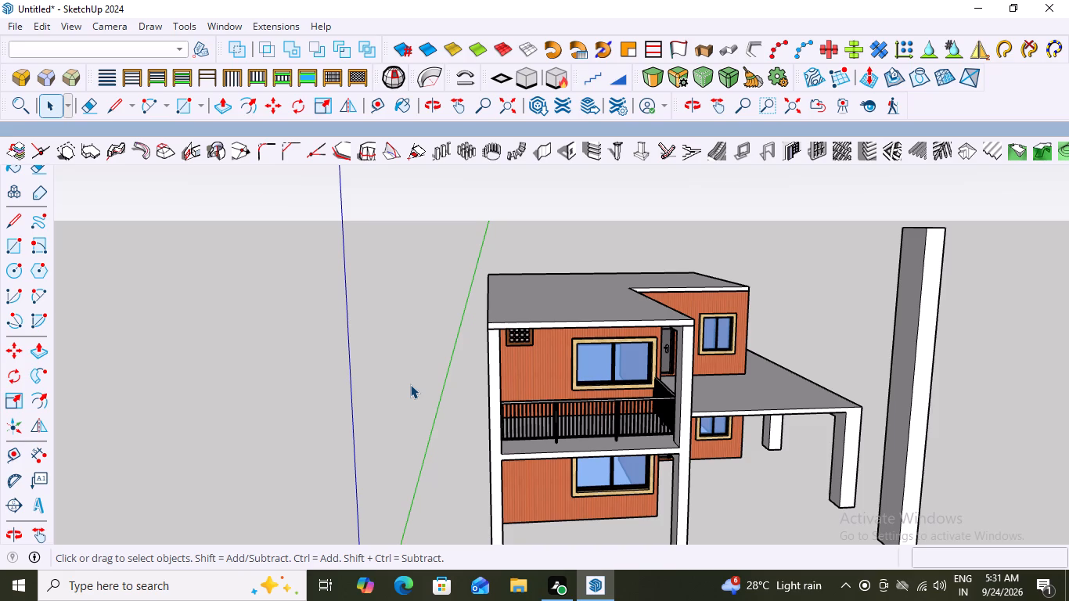
Examine the front of the house and the upper balcony, checking how the railing and floor slab meet the front columns.
{"action": "scroll", "coordinate": [461, 324], "scroll_direction": "down", "scroll_amount": 4}
{"action": "middle_click_drag", "start_coordinate": [549, 411], "coordinate": [458, 422]}
{"action": "scroll", "coordinate": [465, 393], "scroll_direction": "up", "scroll_amount": 5}
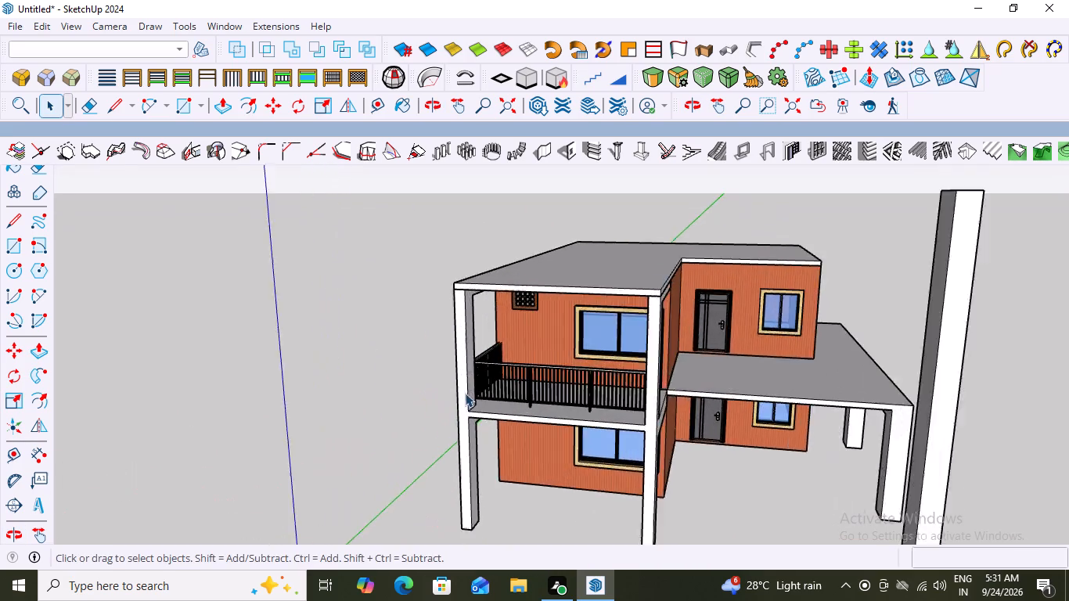
{"action": "scroll", "coordinate": [465, 393], "scroll_direction": "up", "scroll_amount": 3}
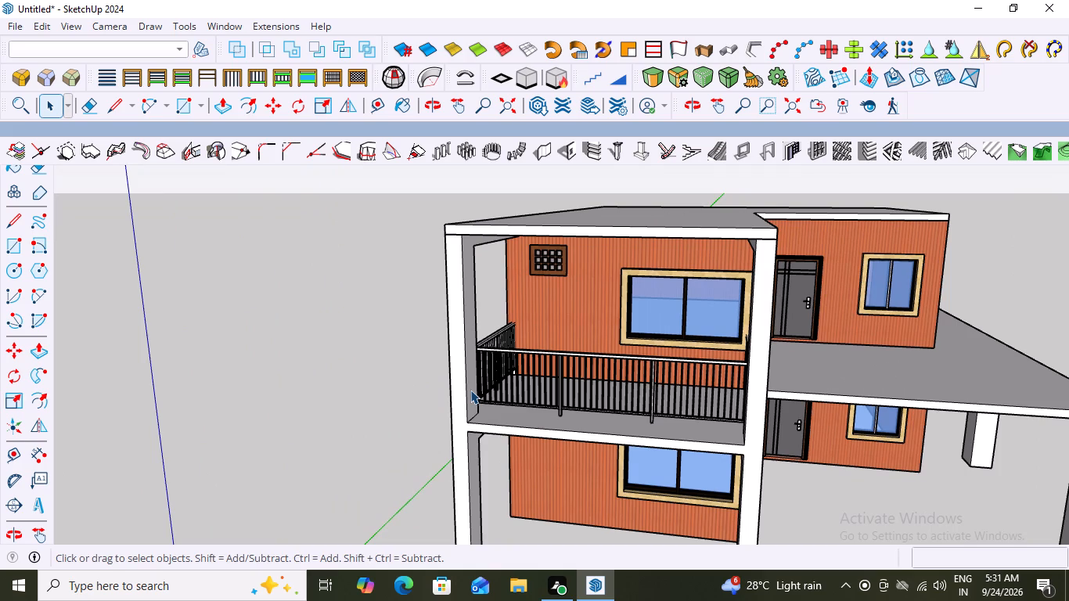
{"action": "scroll", "coordinate": [470, 390], "scroll_direction": "down", "scroll_amount": 3}
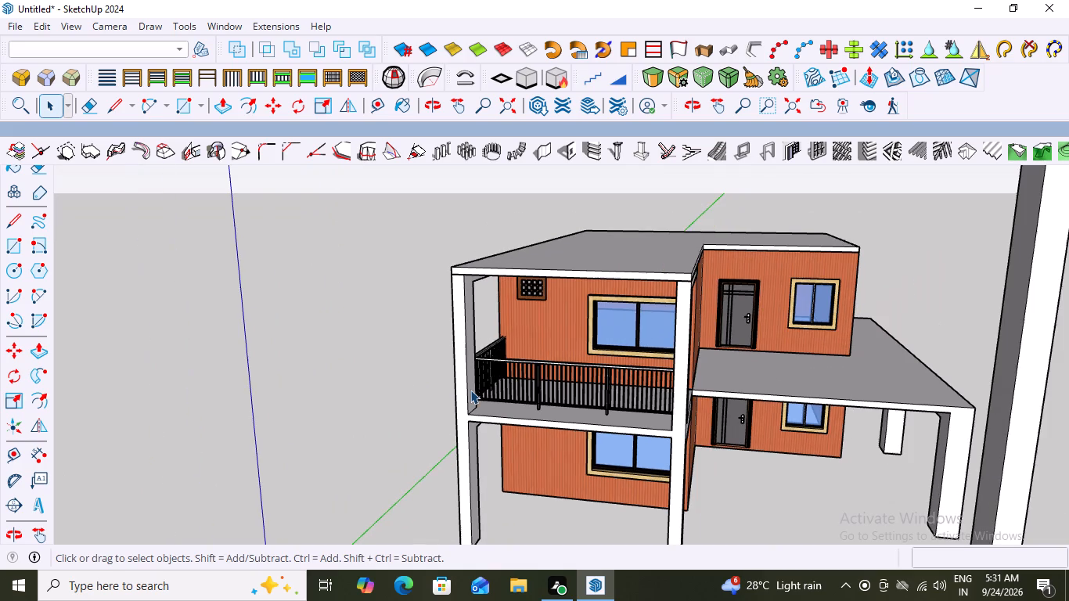
{"action": "scroll", "coordinate": [581, 357], "scroll_direction": "down", "scroll_amount": 3}
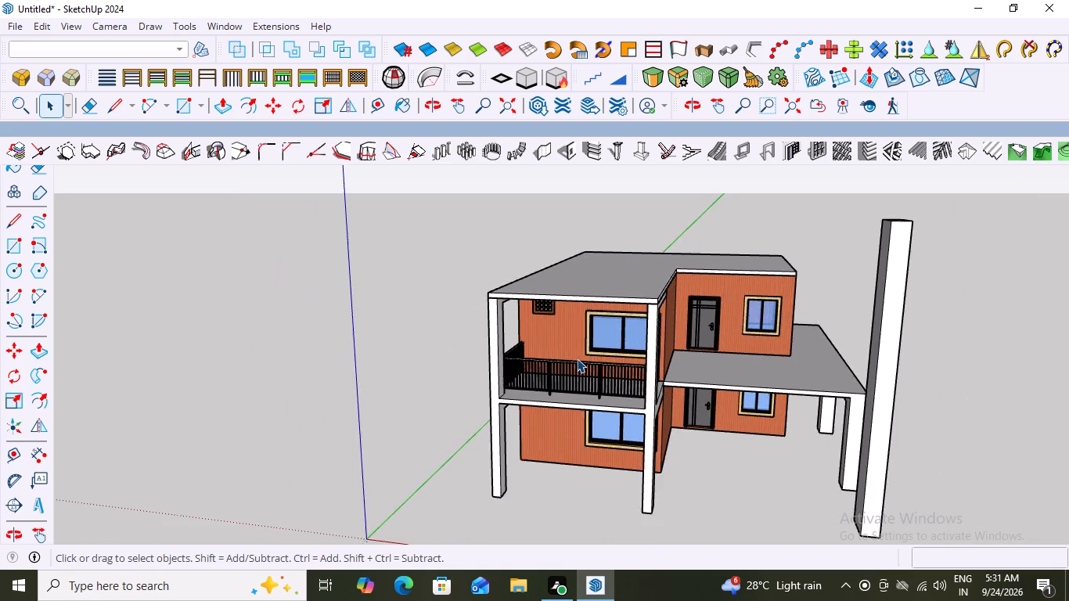
{"action": "scroll", "coordinate": [577, 358], "scroll_direction": "down", "scroll_amount": 3}
{"action": "middle_click_drag", "start_coordinate": [572, 416], "coordinate": [625, 423]}
{"action": "scroll", "coordinate": [572, 416], "scroll_direction": "up", "scroll_amount": 8}
{"action": "scroll", "coordinate": [453, 366], "scroll_direction": "up", "scroll_amount": 3}
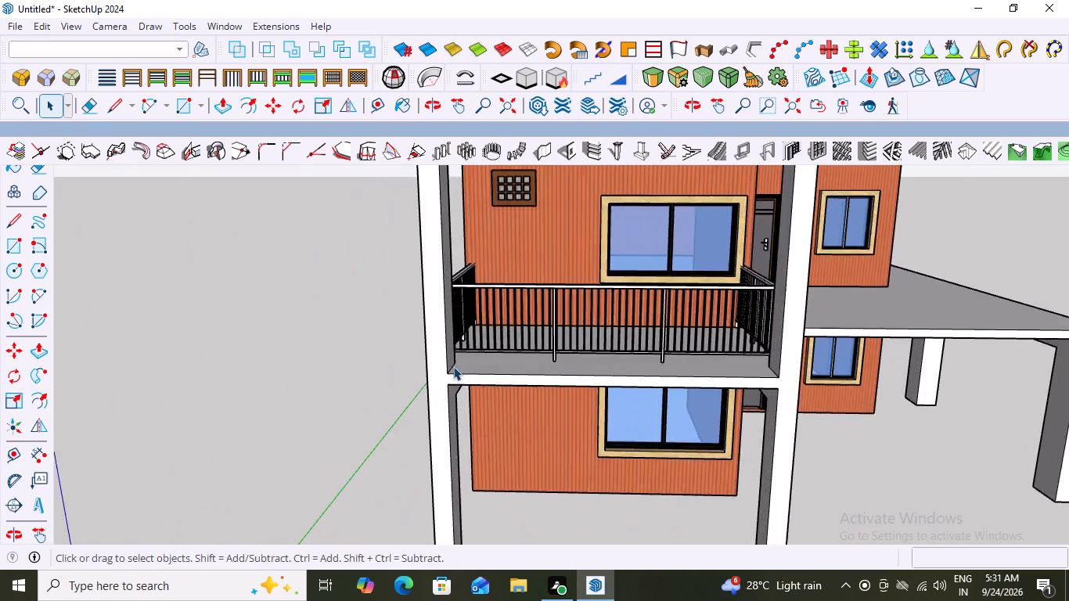
{"action": "scroll", "coordinate": [473, 376], "scroll_direction": "up", "scroll_amount": 3}
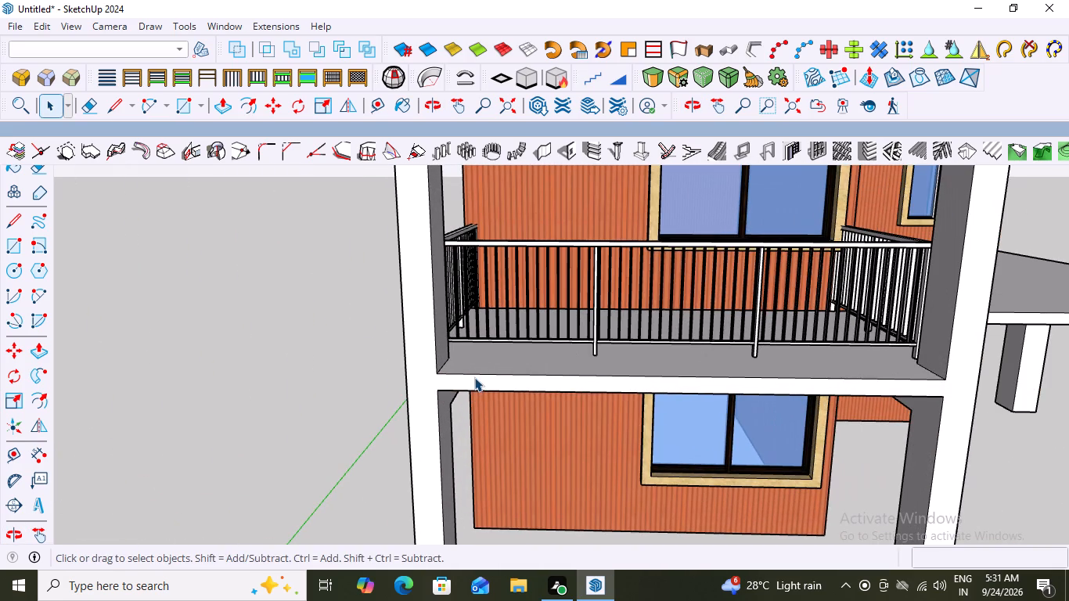
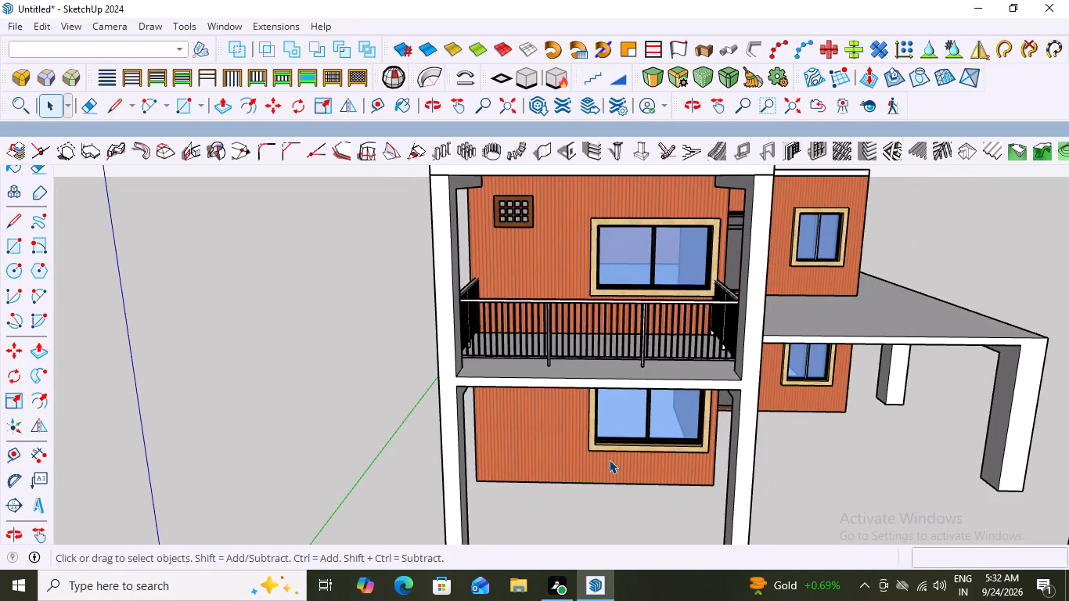
Draw a vertical rectangle about 16' 2" by 1' 9" across the balcony slab's front edge, spanning both front columns' outer edges.
{"action": "key", "text": "r"}
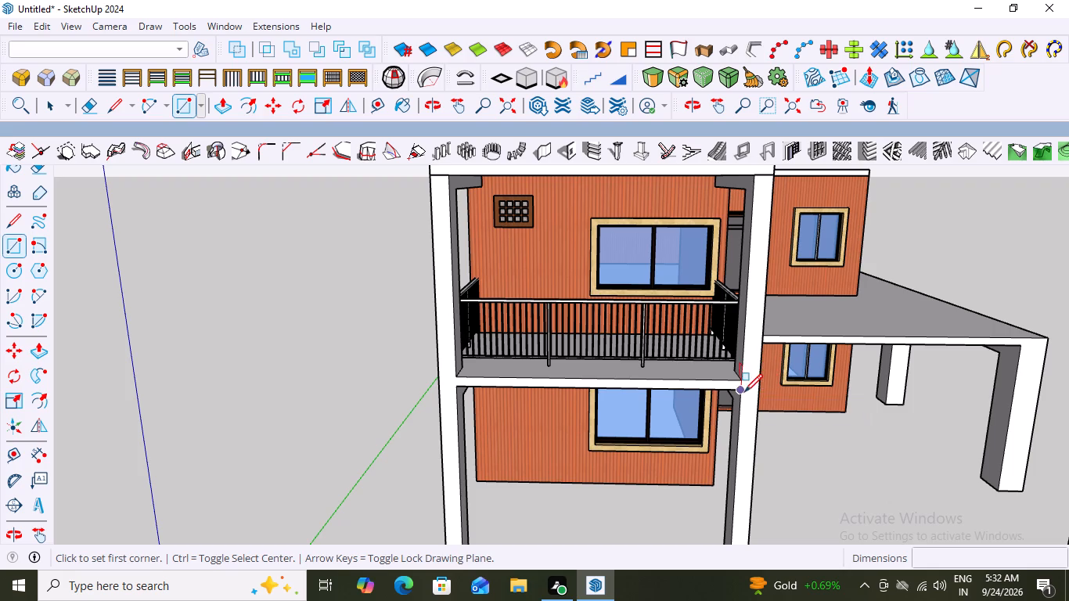
{"action": "scroll", "coordinate": [759, 392], "scroll_direction": "up", "scroll_amount": 2}
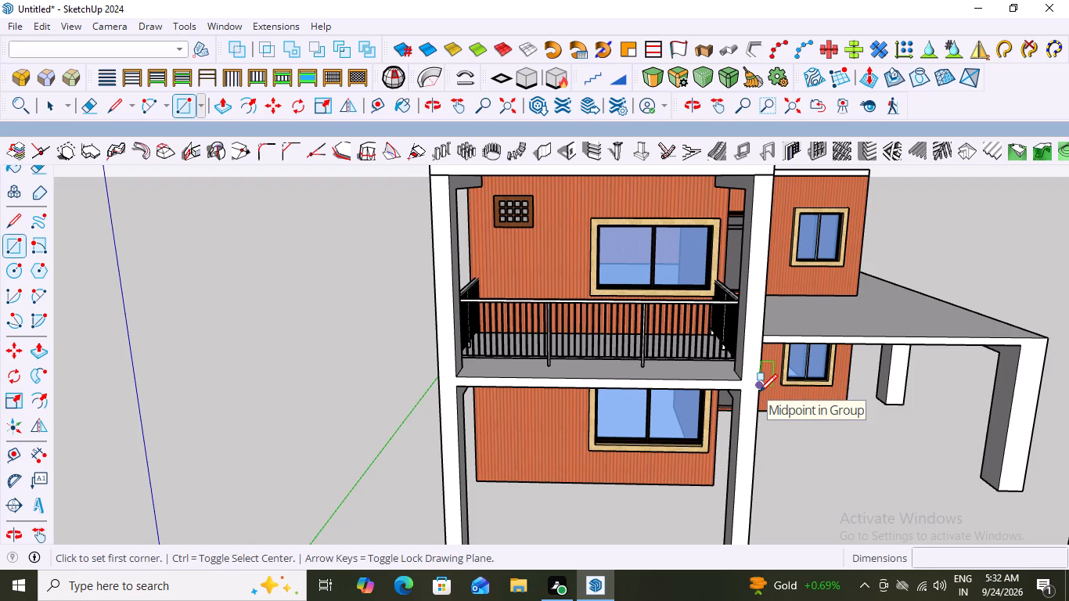
{"action": "scroll", "coordinate": [759, 392], "scroll_direction": "up", "scroll_amount": 7}
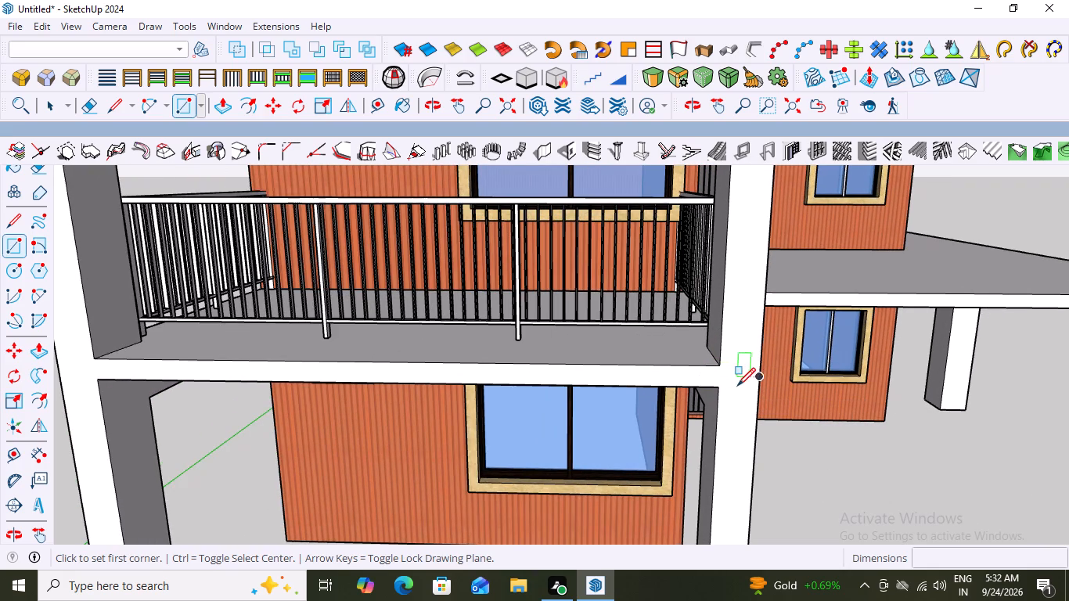
{"action": "key", "text": "Right"}
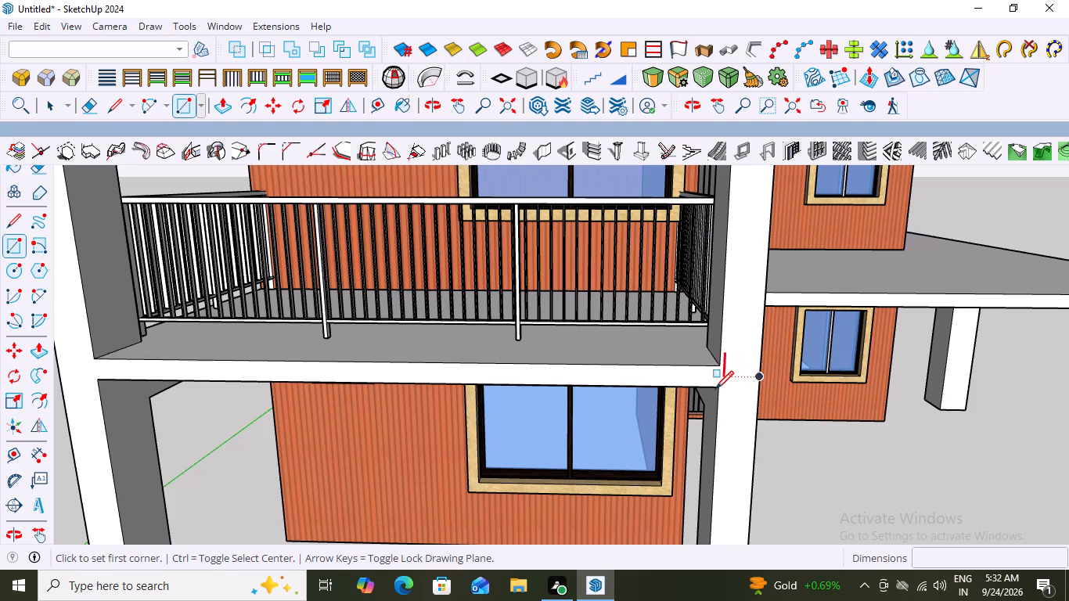
{"action": "left_click", "coordinate": [758, 388]}
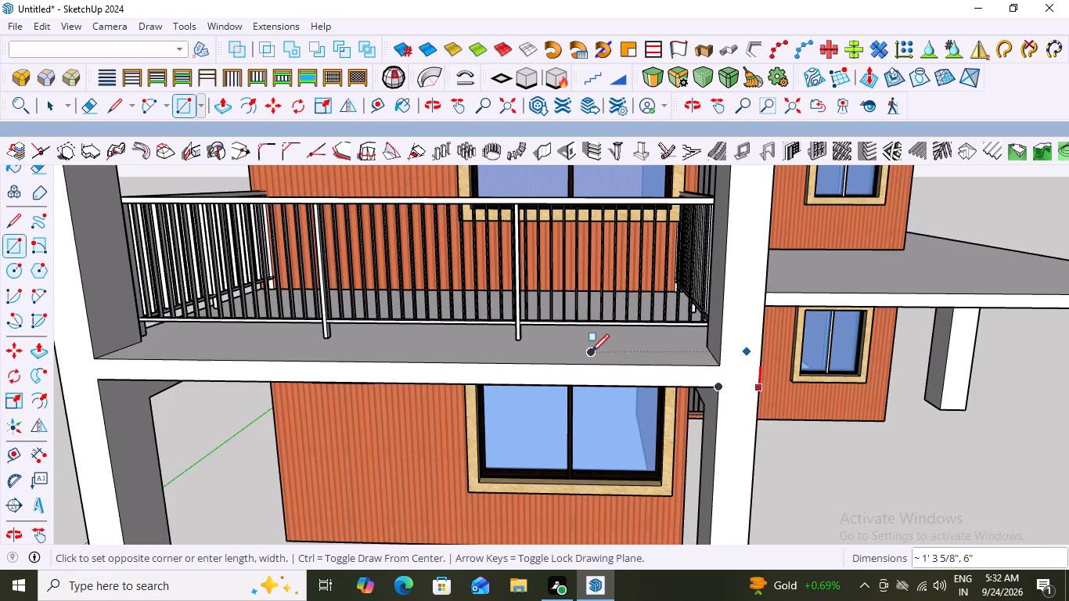
{"action": "key", "text": "Up"}
{"action": "key", "text": "Left"}
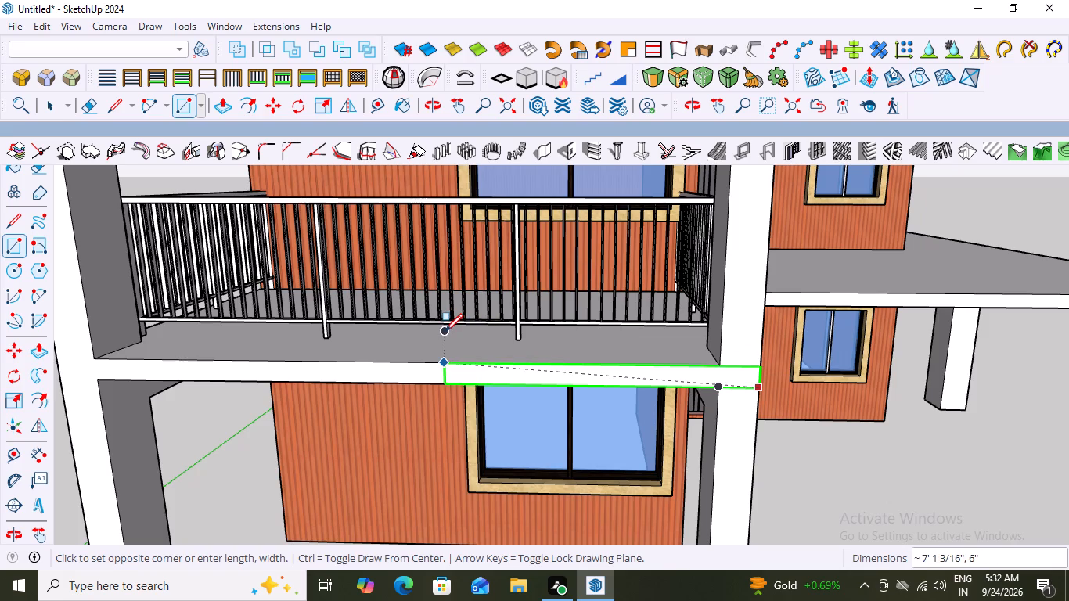
{"action": "scroll", "coordinate": [445, 332], "scroll_direction": "down", "scroll_amount": 10}
{"action": "scroll", "coordinate": [329, 315], "scroll_direction": "up", "scroll_amount": 2}
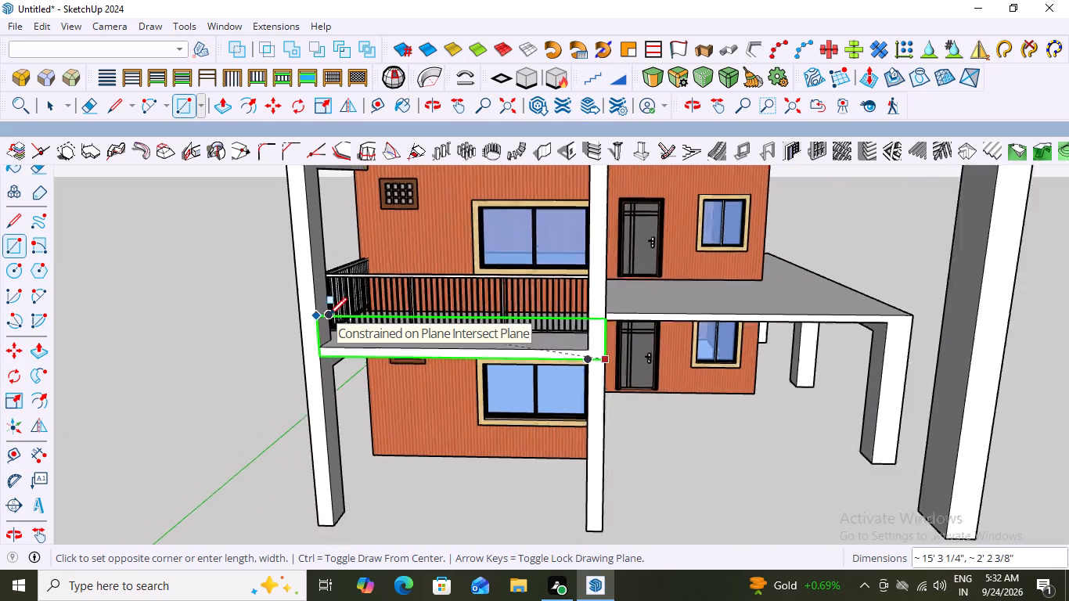
{"action": "scroll", "coordinate": [329, 315], "scroll_direction": "up", "scroll_amount": 3}
{"action": "scroll", "coordinate": [329, 315], "scroll_direction": "down", "scroll_amount": 9}
{"action": "scroll", "coordinate": [309, 326], "scroll_direction": "up", "scroll_amount": 2}
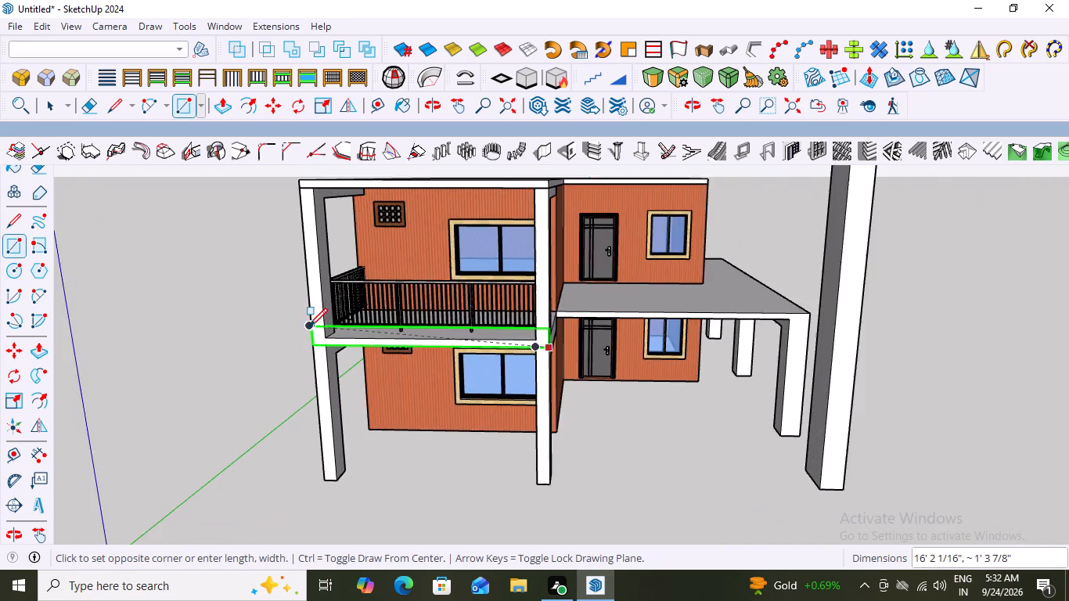
{"action": "scroll", "coordinate": [309, 326], "scroll_direction": "up", "scroll_amount": 4}
{"action": "scroll", "coordinate": [312, 326], "scroll_direction": "down", "scroll_amount": 14}
{"action": "scroll", "coordinate": [310, 335], "scroll_direction": "up", "scroll_amount": 3}
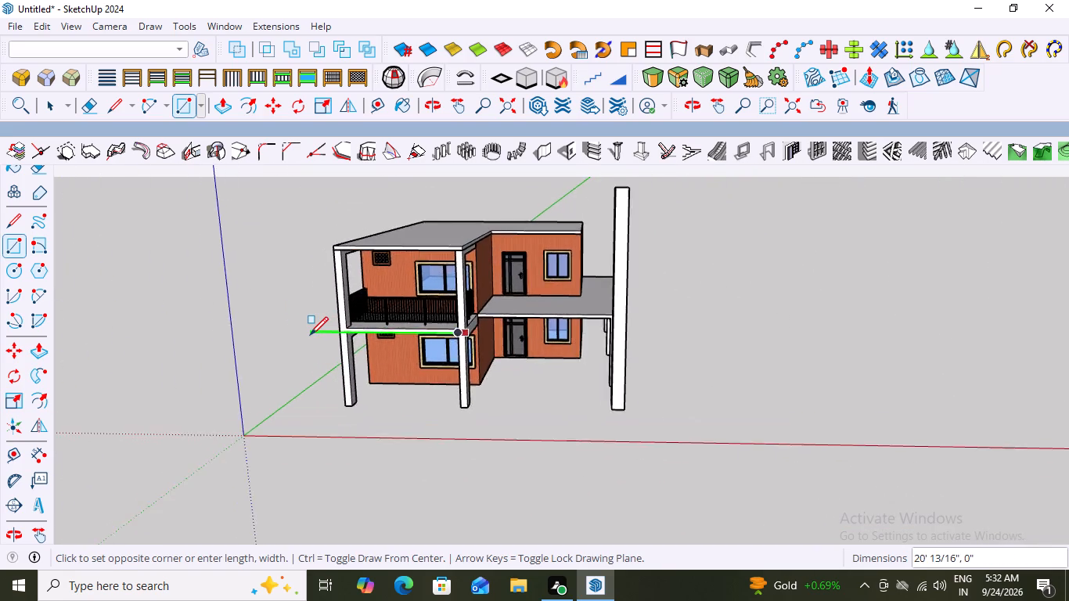
{"action": "scroll", "coordinate": [310, 335], "scroll_direction": "up", "scroll_amount": 8}
{"action": "scroll", "coordinate": [420, 351], "scroll_direction": "up", "scroll_amount": 7}
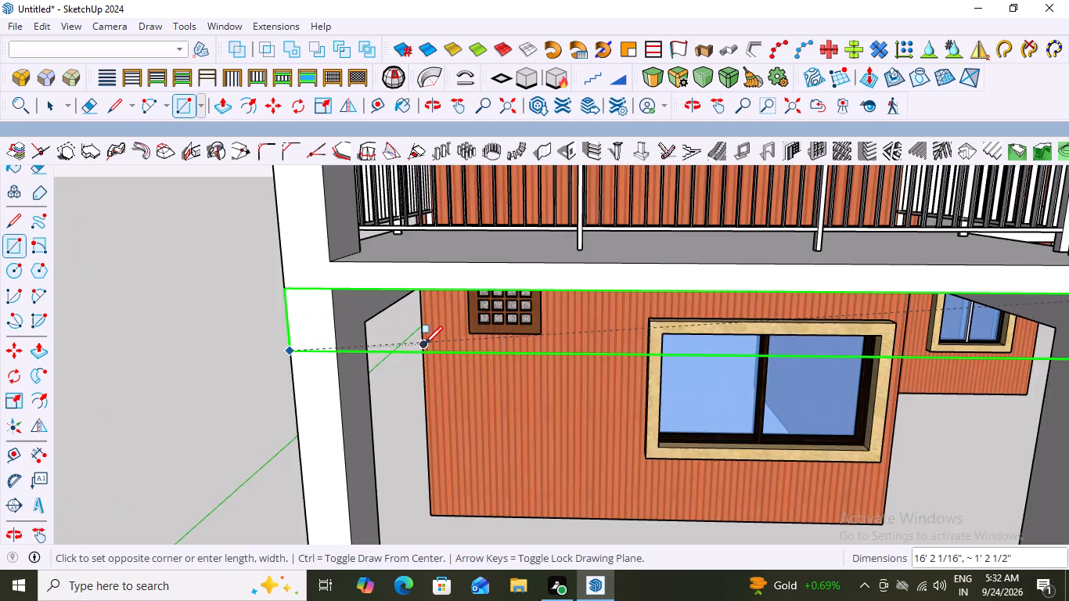
{"action": "scroll", "coordinate": [424, 344], "scroll_direction": "up", "scroll_amount": 3}
{"action": "scroll", "coordinate": [424, 344], "scroll_direction": "down", "scroll_amount": 8}
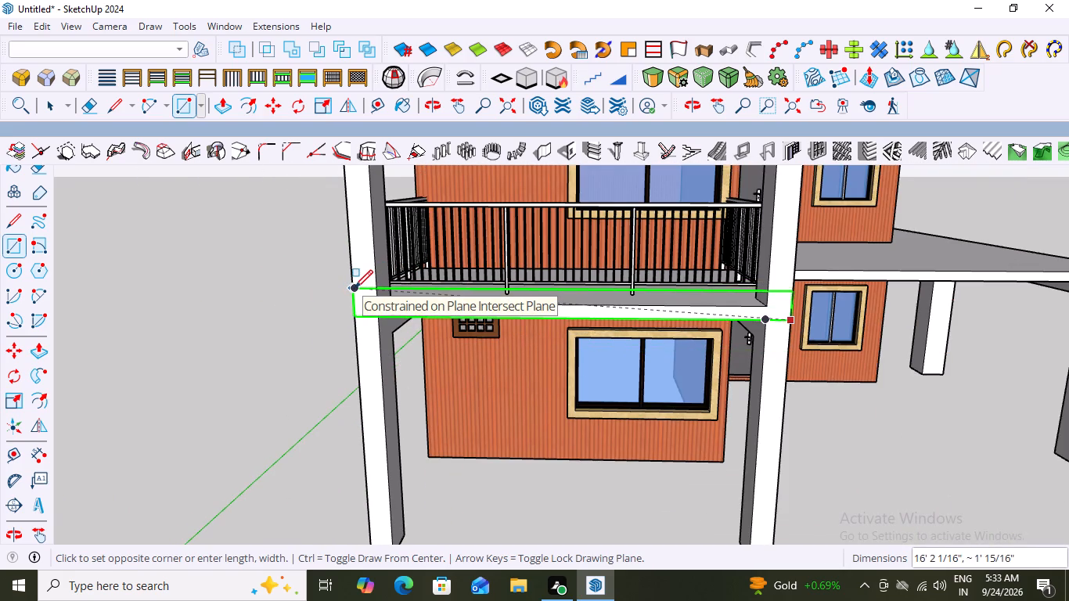
{"action": "scroll", "coordinate": [355, 288], "scroll_direction": "up", "scroll_amount": 2}
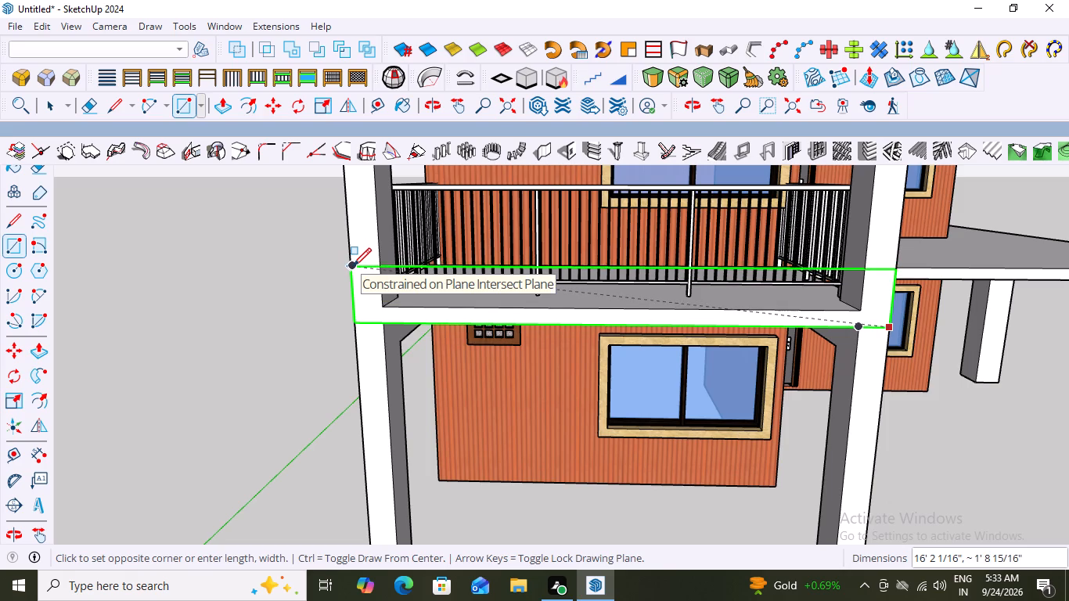
{"action": "left_click", "coordinate": [353, 266]}
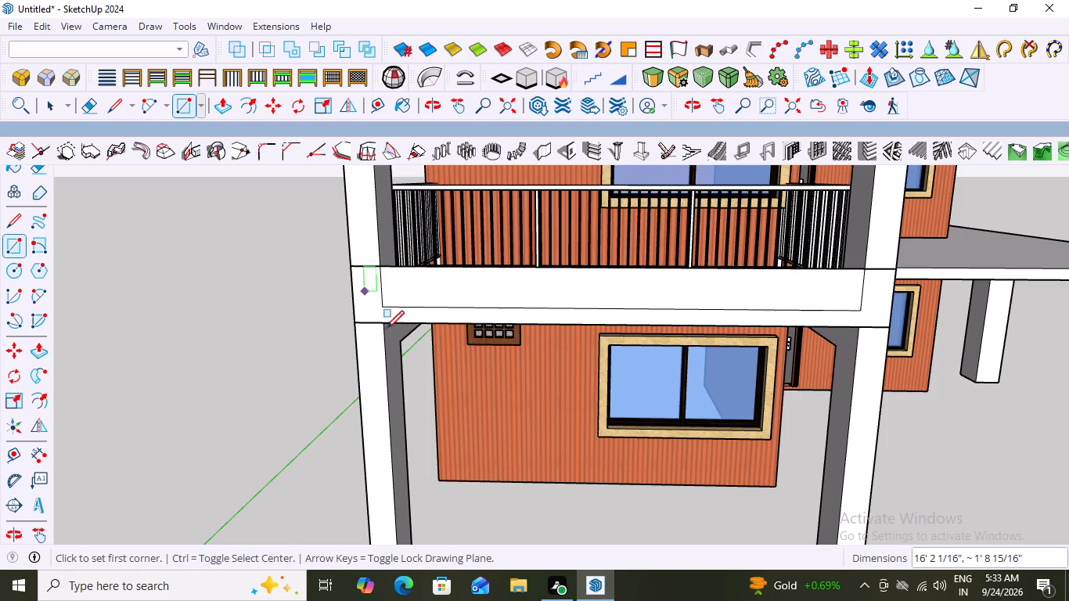
Draw a vertical rectangle about 1' 9" wide and 11' high over the left front column, from the slab's underside to the roof's top edge.
{"action": "scroll", "coordinate": [401, 354], "scroll_direction": "down", "scroll_amount": 3}
{"action": "scroll", "coordinate": [495, 391], "scroll_direction": "down", "scroll_amount": 4}
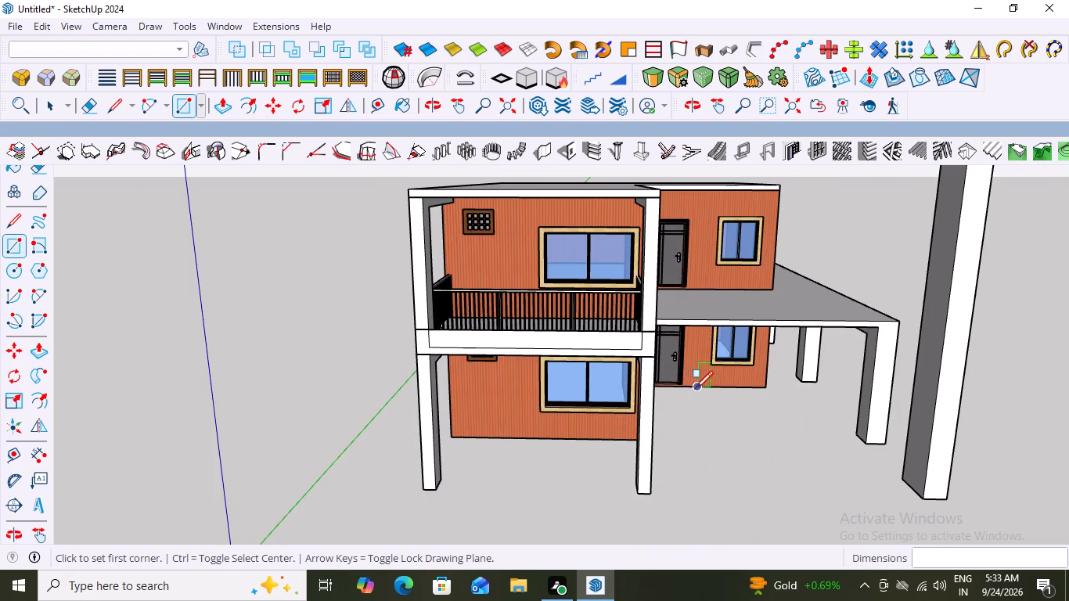
{"action": "middle_click", "coordinate": [729, 389]}
{"action": "middle_click_drag", "start_coordinate": [736, 389], "coordinate": [756, 389]}
{"action": "scroll", "coordinate": [567, 382], "scroll_direction": "up", "scroll_amount": 6}
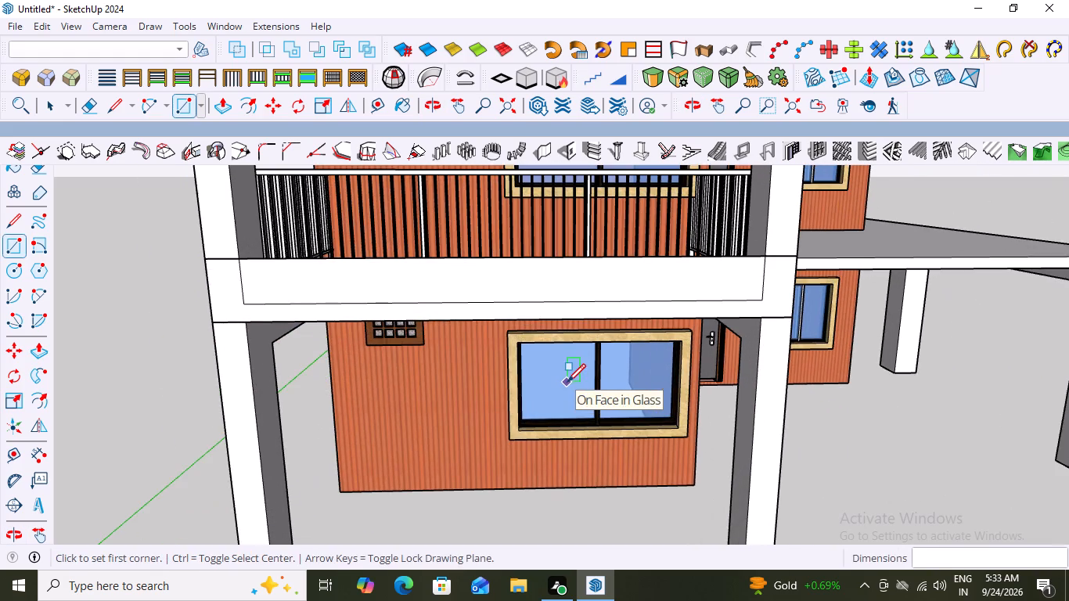
{"action": "scroll", "coordinate": [808, 406], "scroll_direction": "down", "scroll_amount": 7}
{"action": "scroll", "coordinate": [589, 383], "scroll_direction": "up", "scroll_amount": 3}
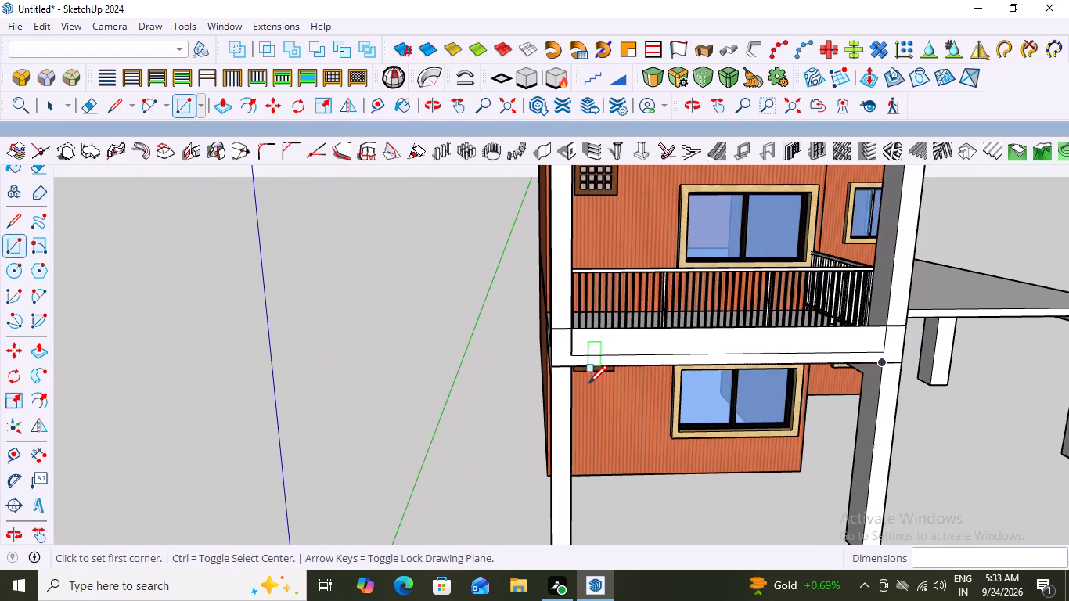
{"action": "left_click", "coordinate": [552, 367]}
{"action": "scroll", "coordinate": [591, 273], "scroll_direction": "down", "scroll_amount": 4}
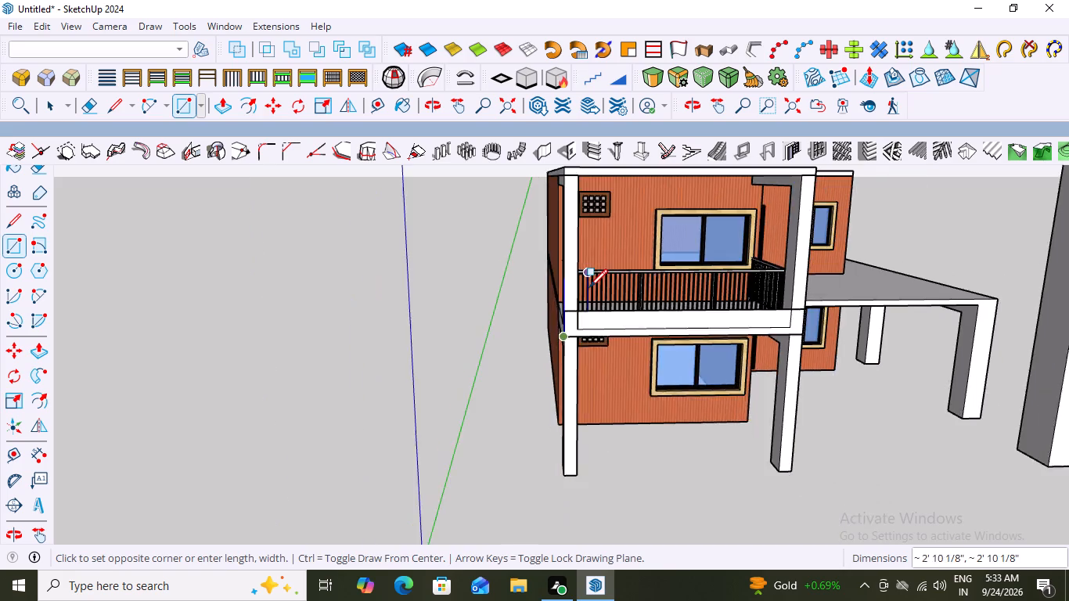
{"action": "scroll", "coordinate": [589, 287], "scroll_direction": "down", "scroll_amount": 4}
{"action": "scroll", "coordinate": [584, 206], "scroll_direction": "up", "scroll_amount": 7}
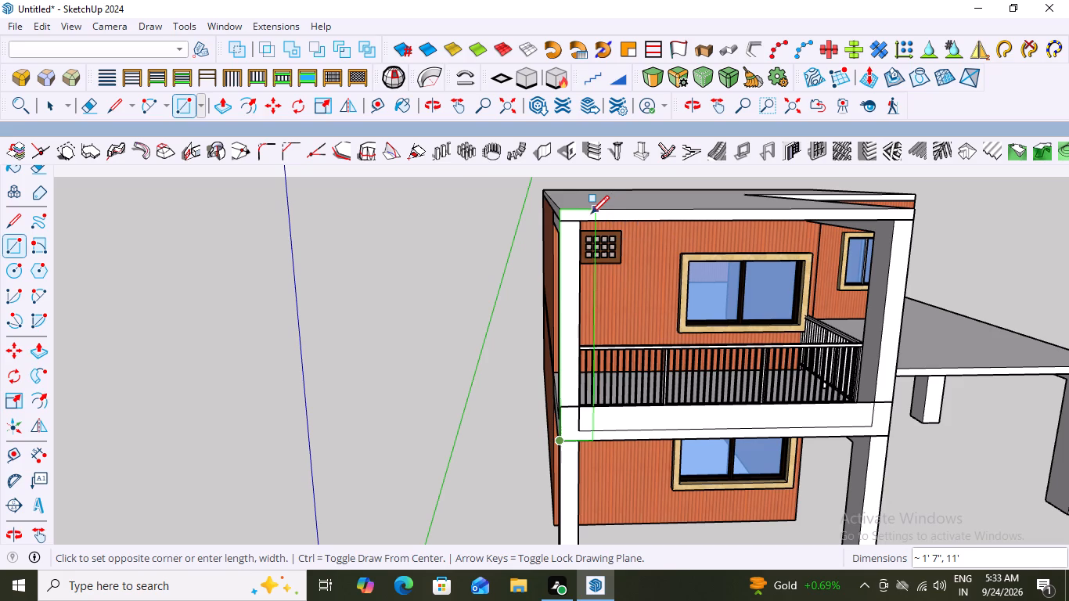
{"action": "middle_click_drag", "start_coordinate": [590, 211], "coordinate": [586, 211]}
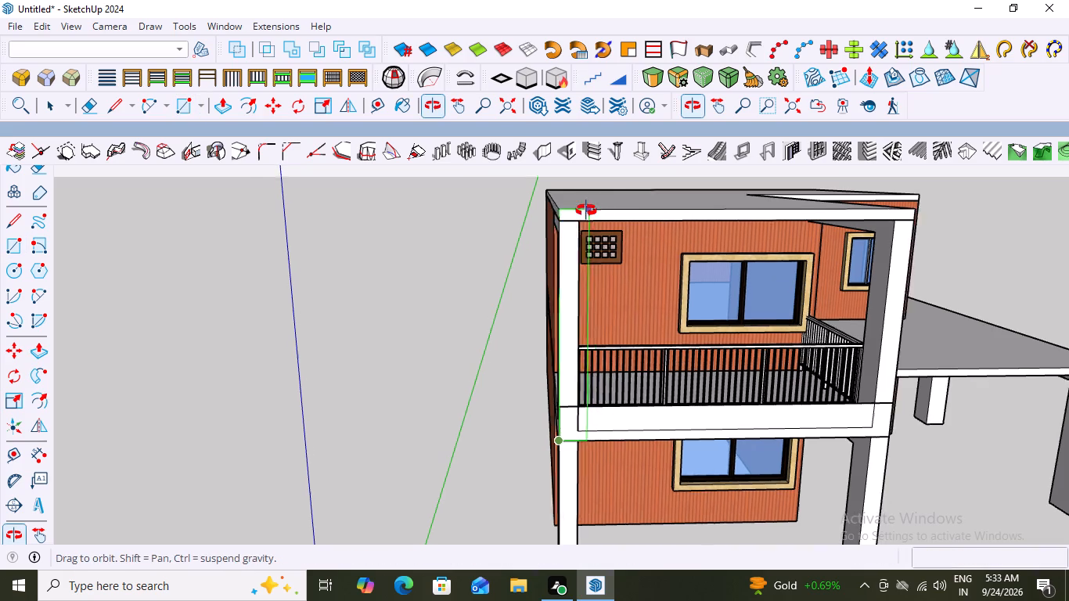
{"action": "middle_click_drag", "start_coordinate": [586, 211], "coordinate": [565, 207]}
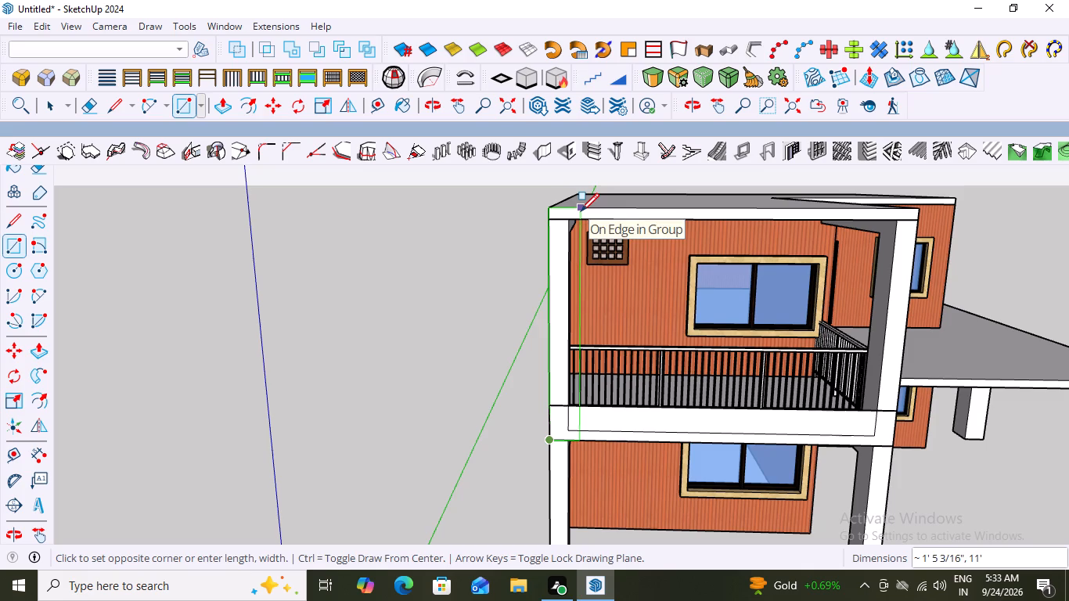
{"action": "middle_click_drag", "start_coordinate": [581, 211], "coordinate": [545, 212]}
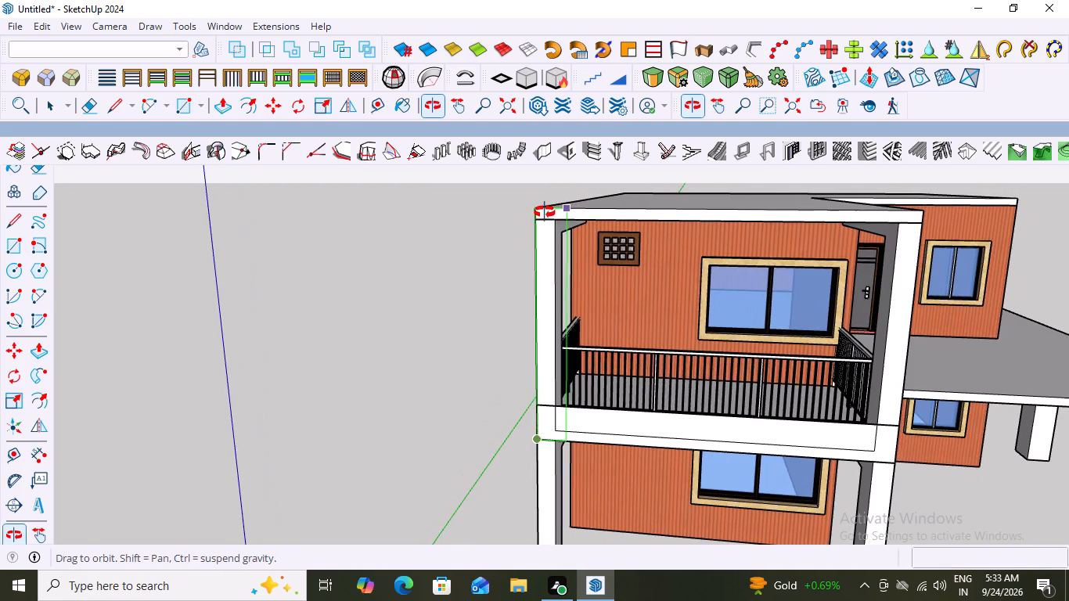
{"action": "middle_click_drag", "start_coordinate": [545, 212], "coordinate": [563, 203]}
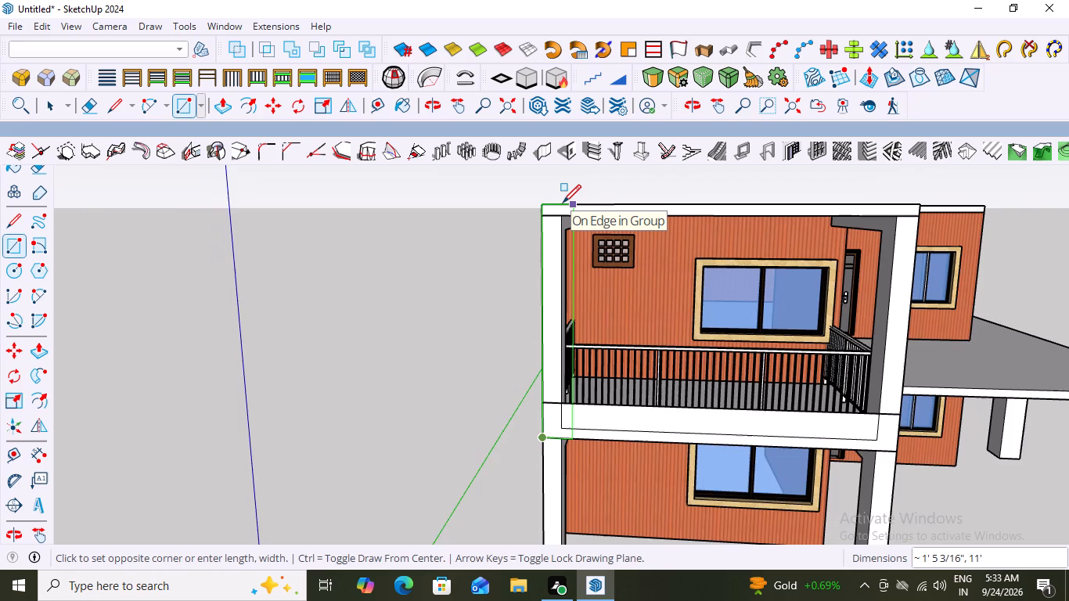
{"action": "scroll", "coordinate": [563, 203], "scroll_direction": "up", "scroll_amount": 1}
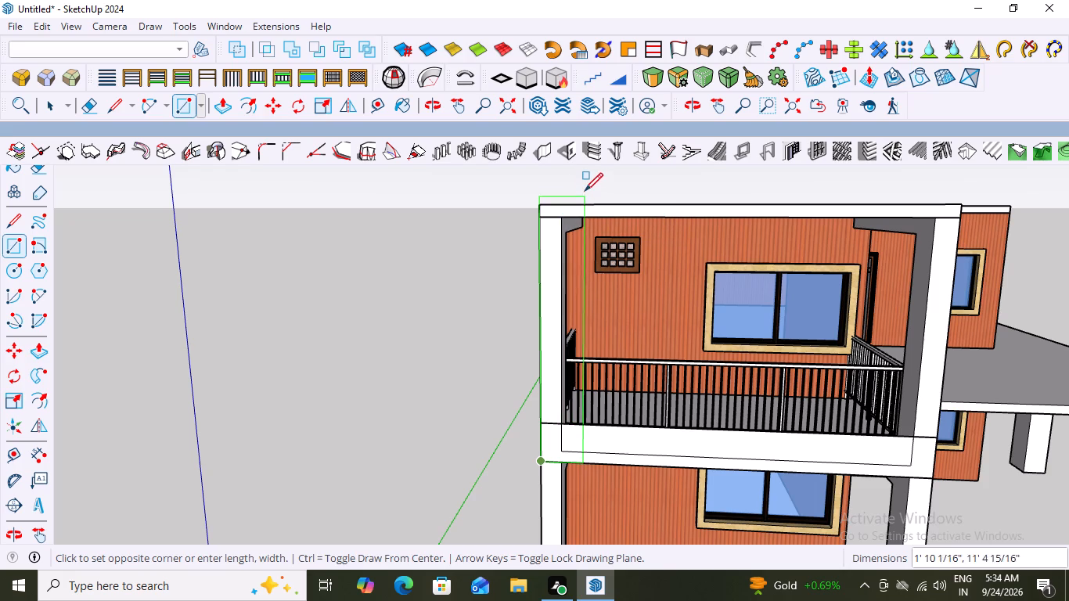
{"action": "middle_click_drag", "start_coordinate": [583, 204], "coordinate": [819, 286]}
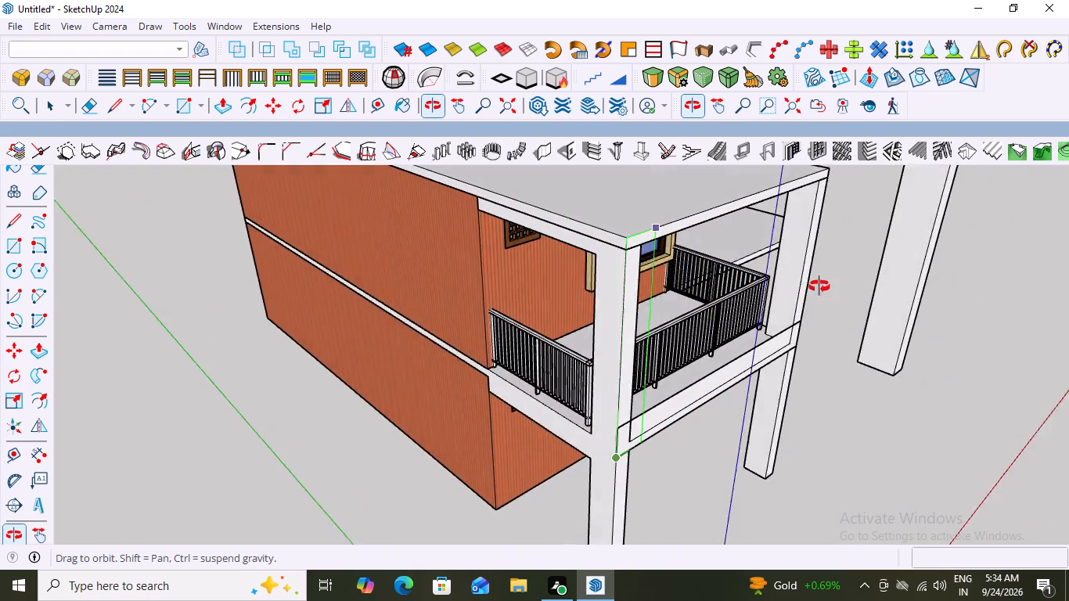
{"action": "middle_click_drag", "start_coordinate": [819, 286], "coordinate": [878, 256]}
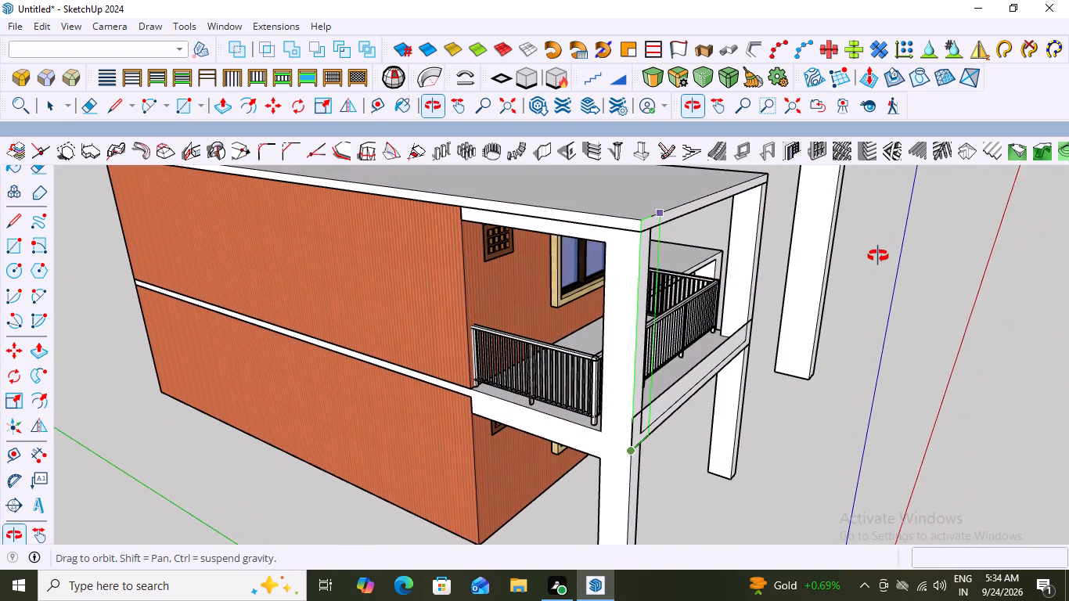
{"action": "middle_click_drag", "start_coordinate": [878, 256], "coordinate": [678, 268]}
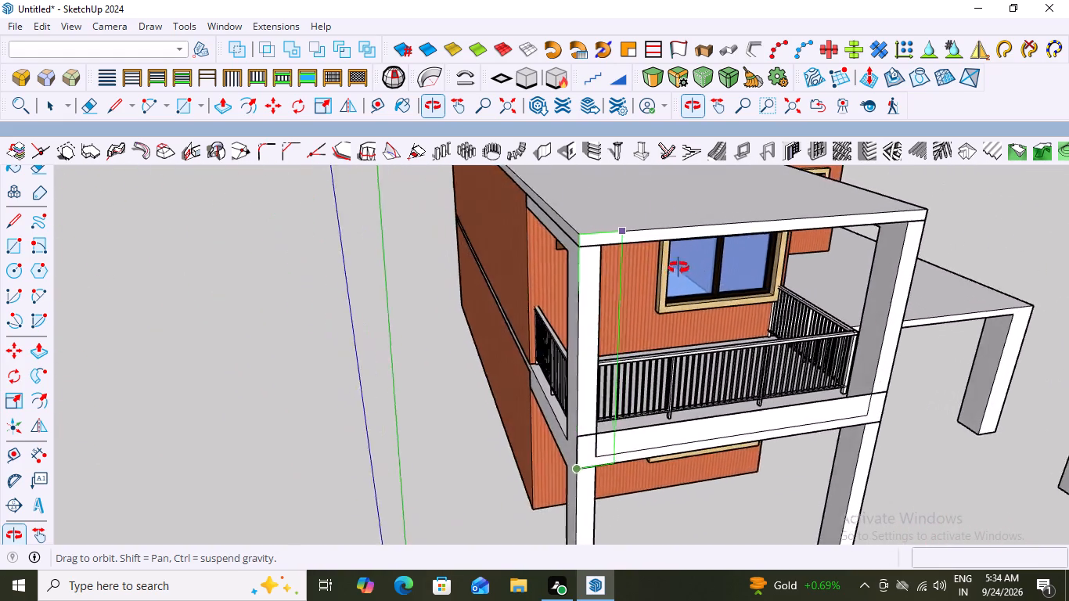
{"action": "middle_click_drag", "start_coordinate": [678, 268], "coordinate": [583, 236]}
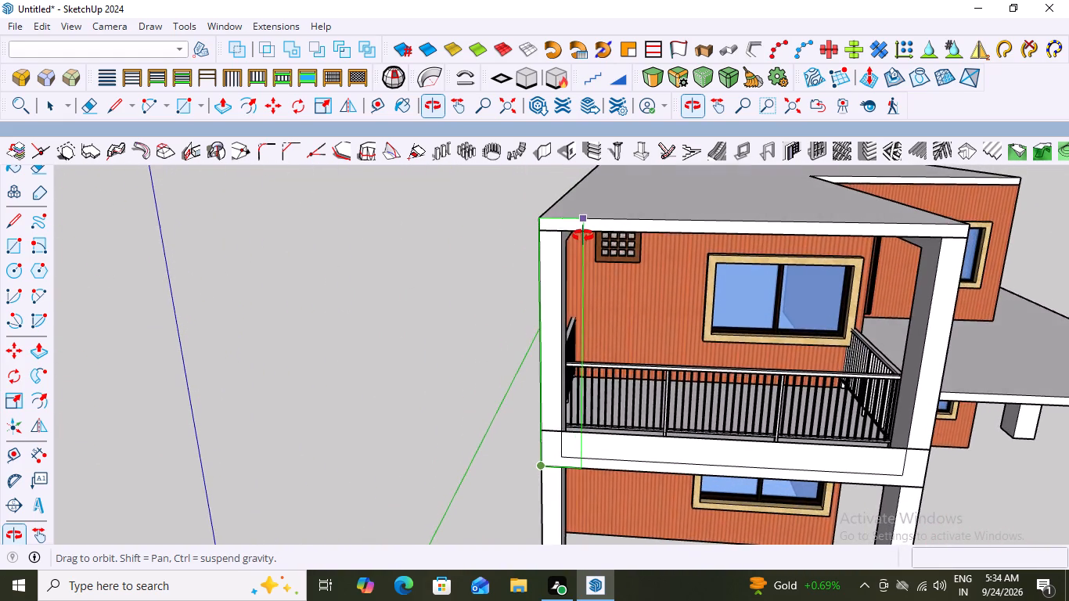
{"action": "middle_click_drag", "start_coordinate": [583, 236], "coordinate": [596, 195]}
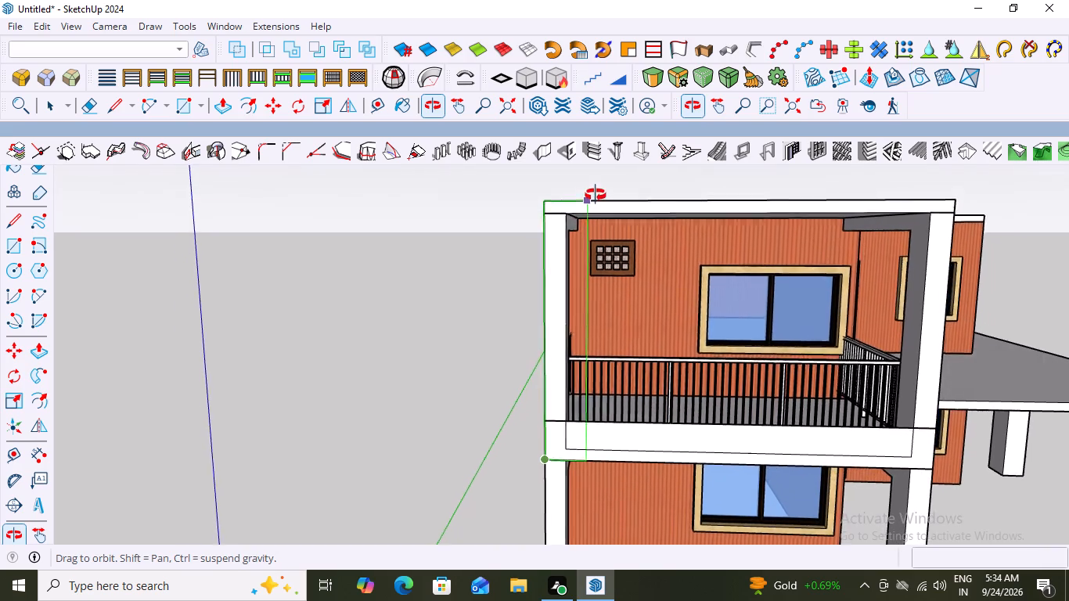
{"action": "middle_click_drag", "start_coordinate": [596, 195], "coordinate": [597, 193]}
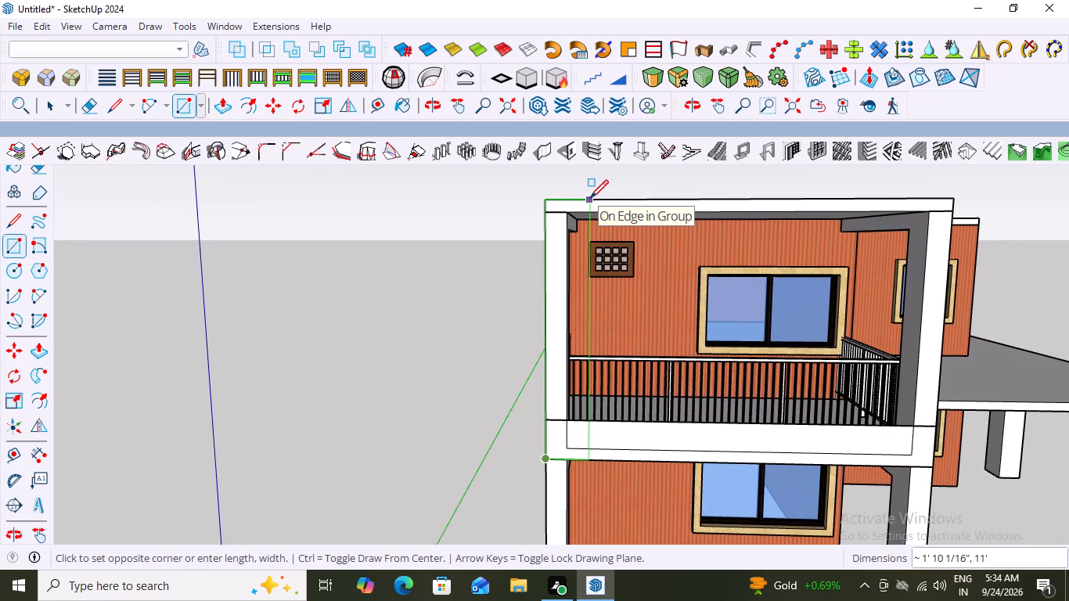
{"action": "left_click", "coordinate": [588, 198]}
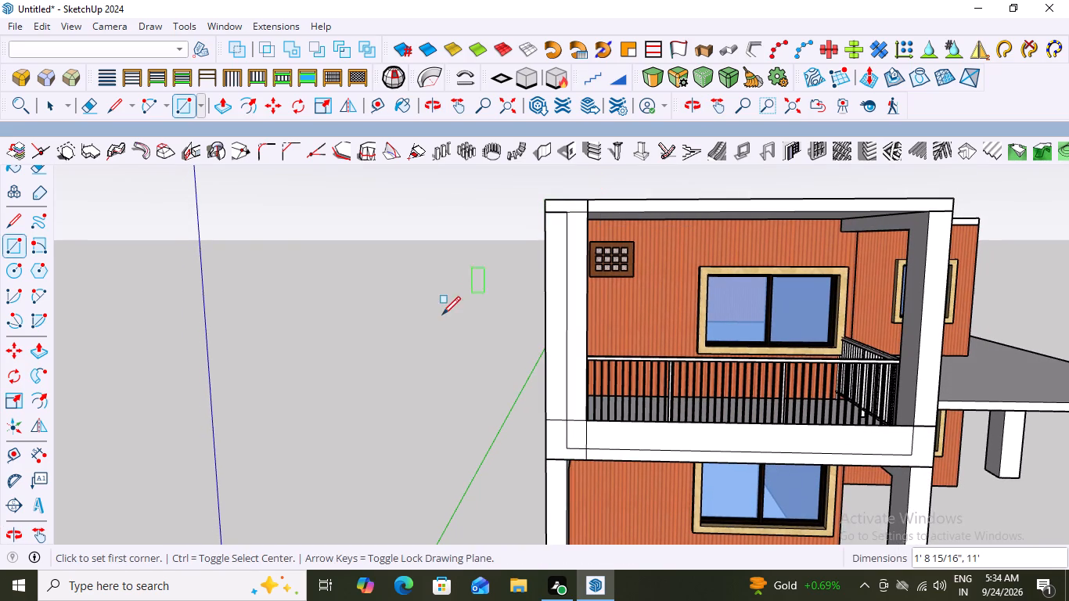
{"action": "scroll", "coordinate": [437, 317], "scroll_direction": "down", "scroll_amount": 3}
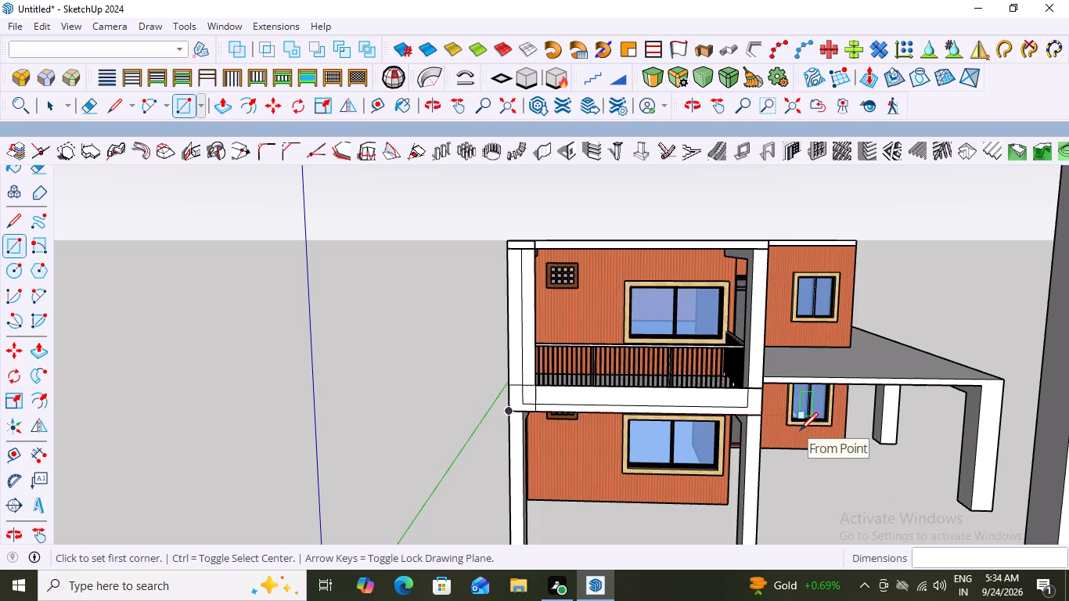
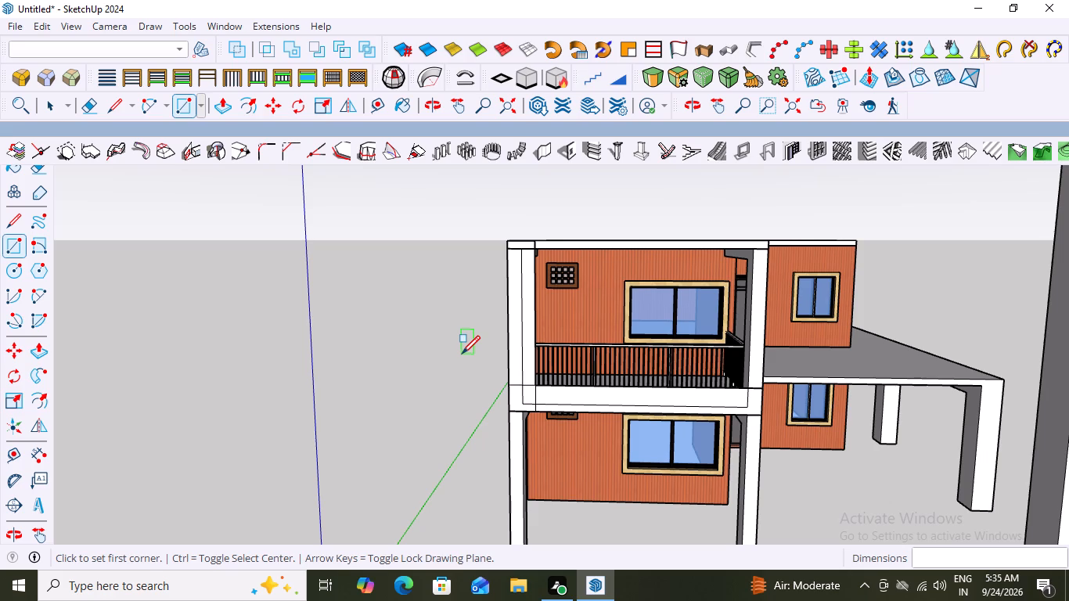
Undo the vertical rectangle drawn over the left front column.
{"action": "scroll", "coordinate": [579, 310], "scroll_direction": "down", "scroll_amount": 5}
{"action": "middle_click_drag", "start_coordinate": [727, 391], "coordinate": [722, 400]}
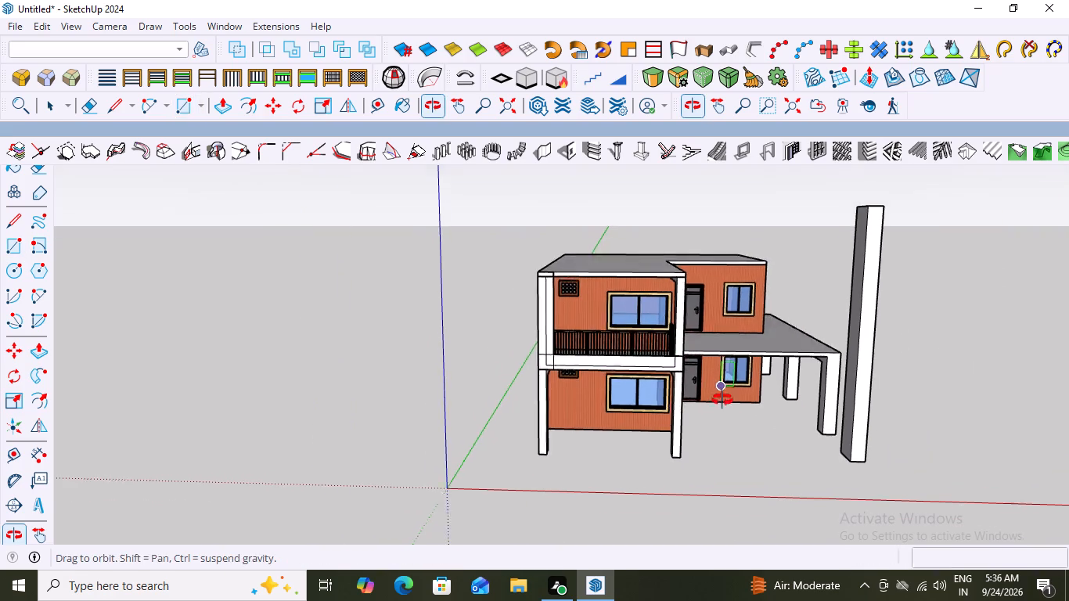
{"action": "middle_click_drag", "start_coordinate": [722, 400], "coordinate": [705, 423]}
{"action": "scroll", "coordinate": [623, 371], "scroll_direction": "up", "scroll_amount": 8}
{"action": "scroll", "coordinate": [623, 371], "scroll_direction": "down", "scroll_amount": 3}
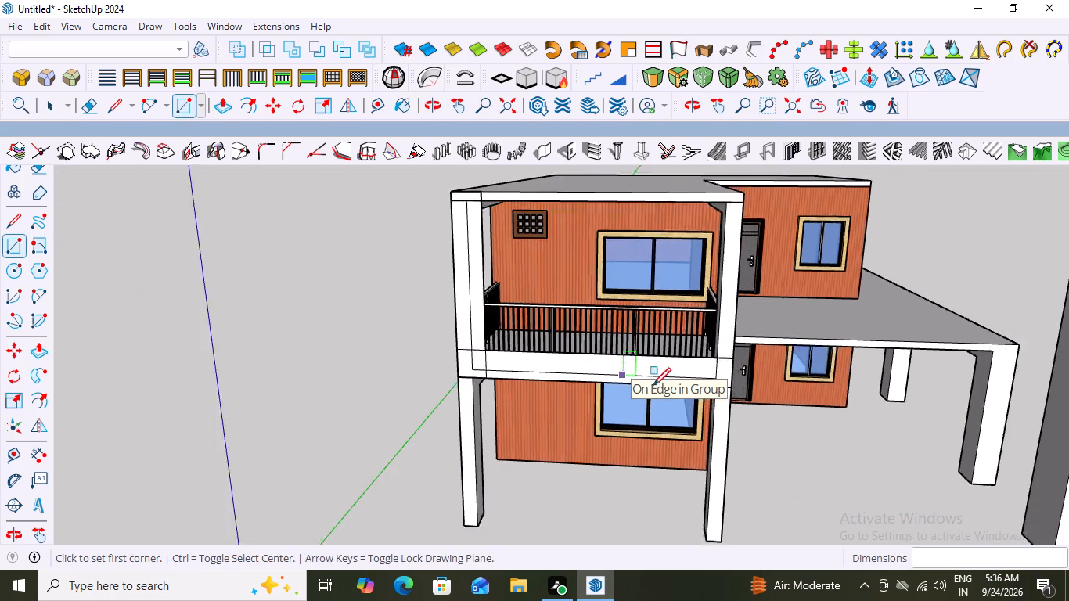
{"action": "middle_click_drag", "start_coordinate": [783, 394], "coordinate": [534, 461]}
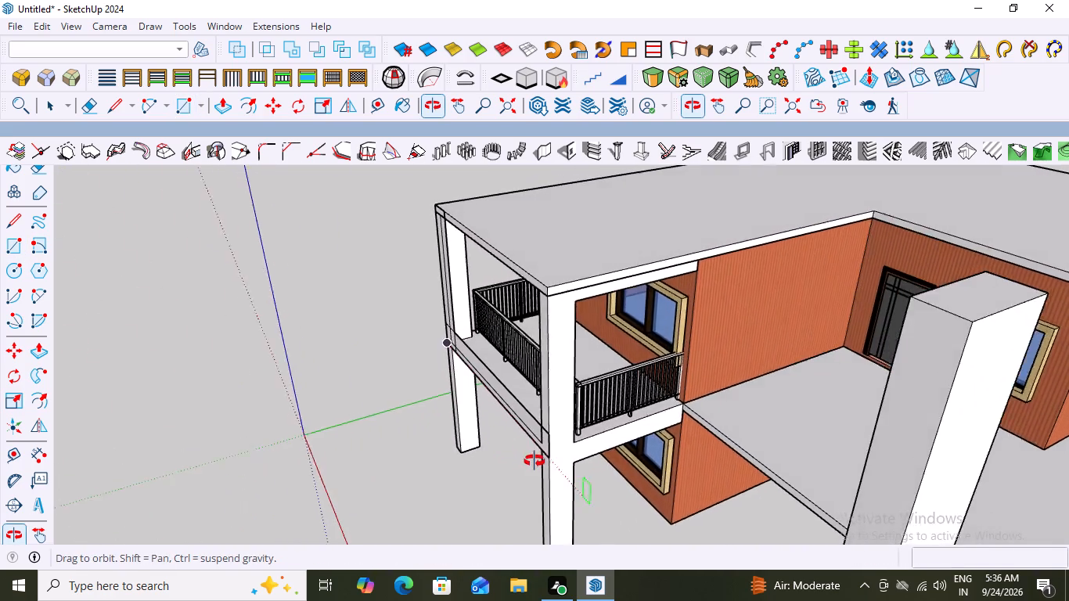
{"action": "middle_click_drag", "start_coordinate": [534, 461], "coordinate": [803, 397]}
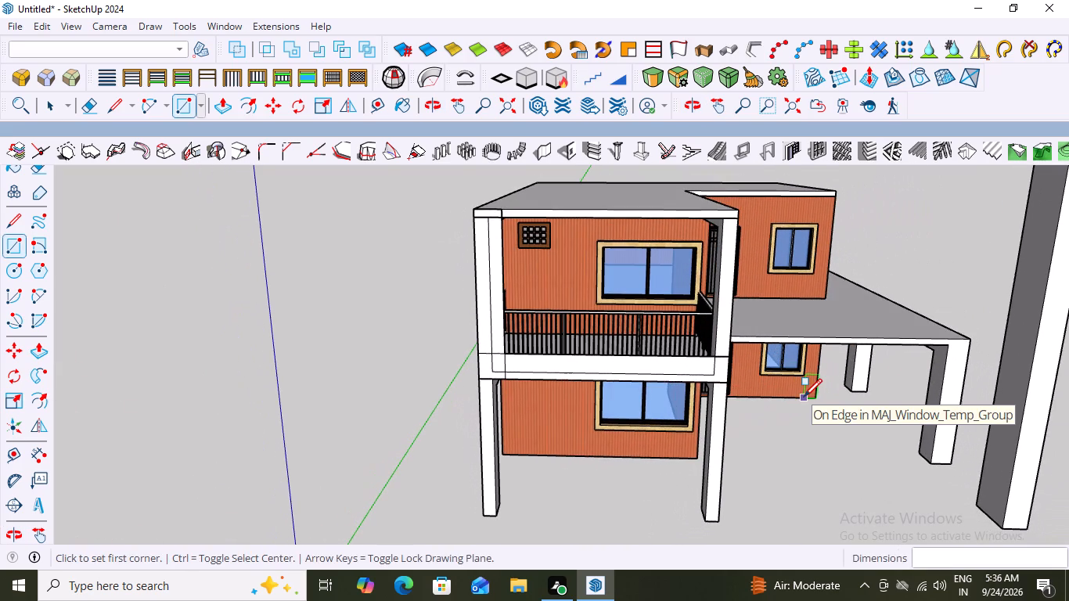
{"action": "middle_click_drag", "start_coordinate": [547, 417], "coordinate": [671, 430]}
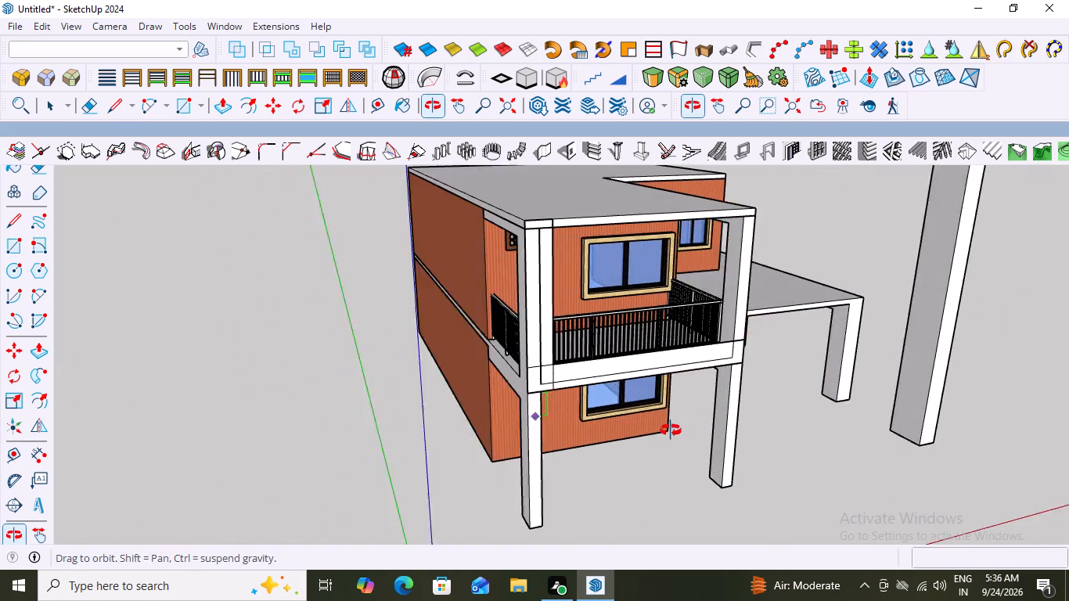
{"action": "middle_click_drag", "start_coordinate": [671, 430], "coordinate": [621, 441]}
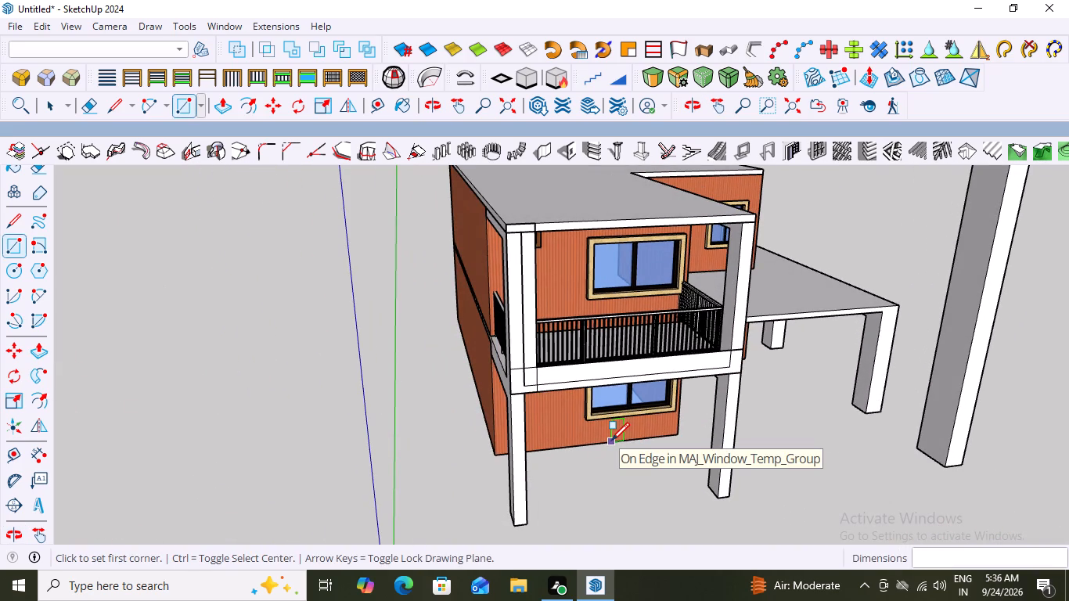
{"action": "key", "text": "Escape"}
{"action": "key", "text": "ctrl+z"}
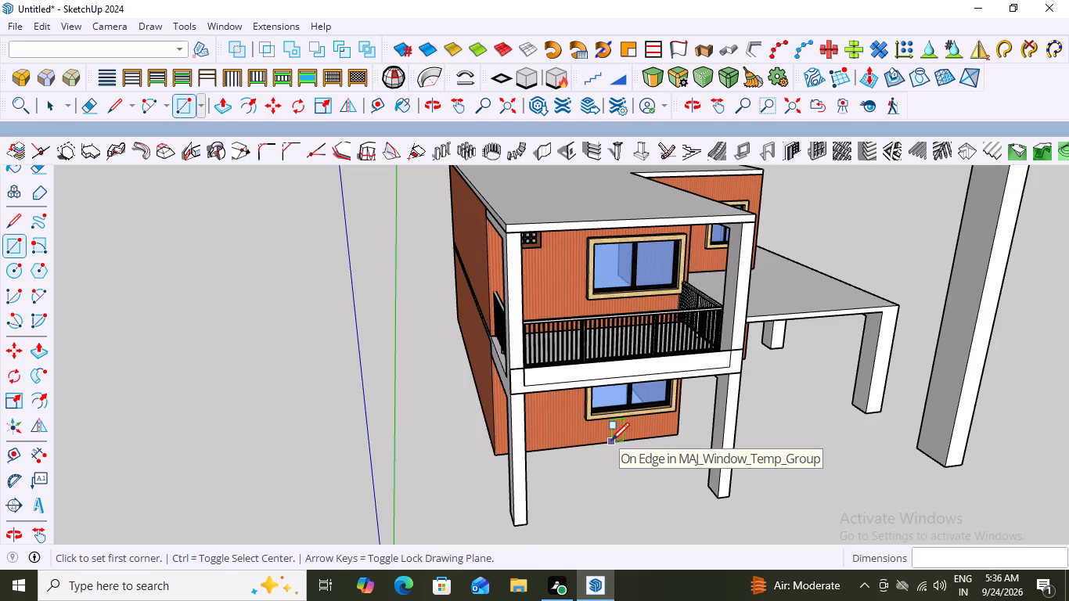
Push/Pull the rectangle across the balcony slab's front edge outward by 2" to form a band.
{"action": "scroll", "coordinate": [539, 392], "scroll_direction": "up", "scroll_amount": 7}
{"action": "key", "text": "space"}
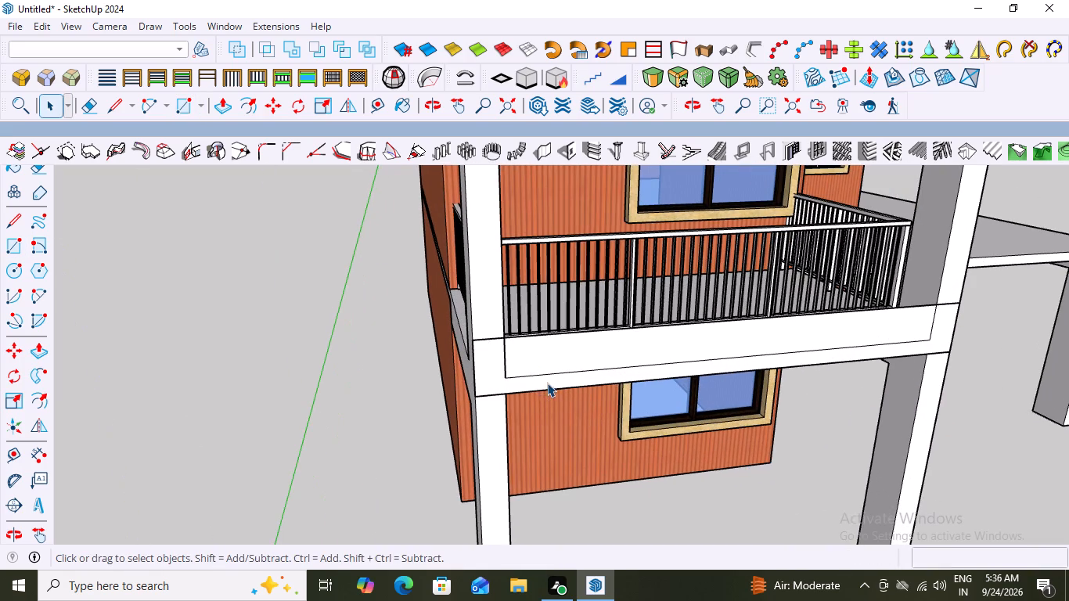
{"action": "left_click", "coordinate": [548, 357]}
{"action": "double_click", "coordinate": [548, 357]}
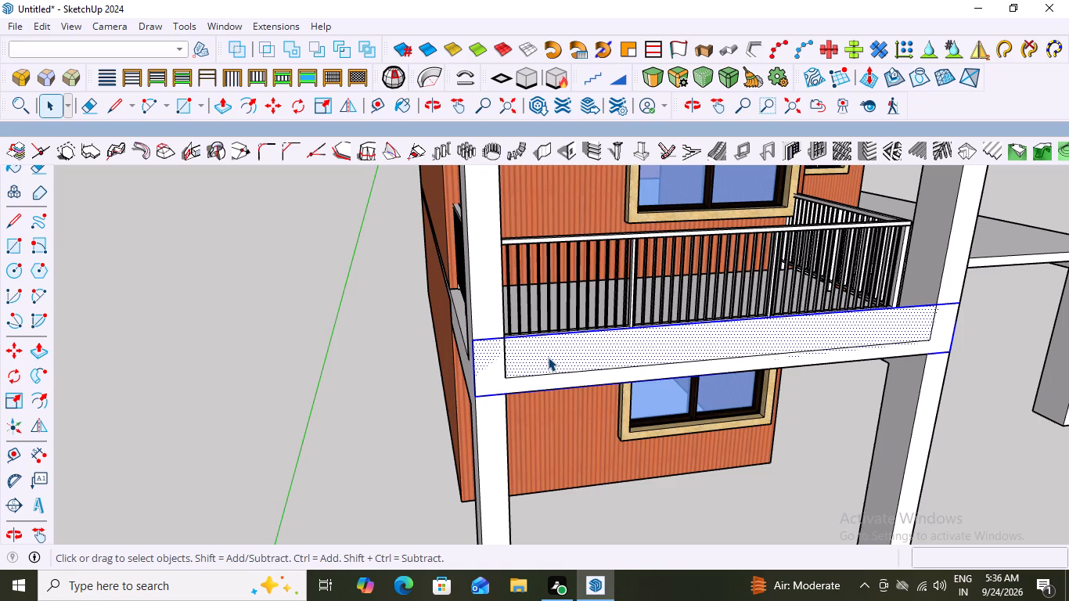
{"action": "key", "text": "p"}
{"action": "left_click", "coordinate": [545, 344]}
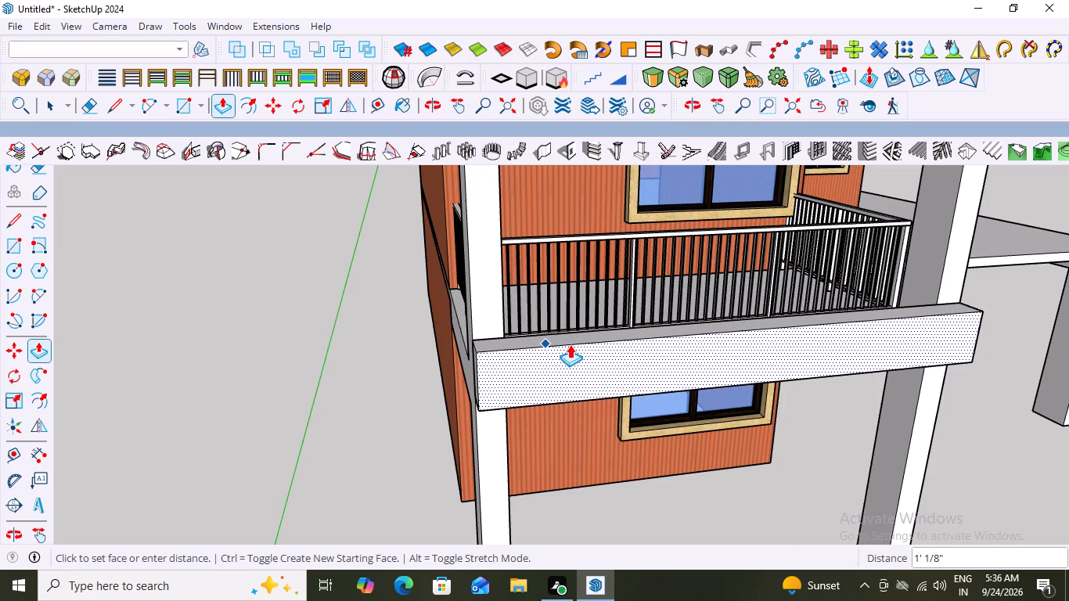
{"action": "scroll", "coordinate": [570, 344], "scroll_direction": "down", "scroll_amount": 5}
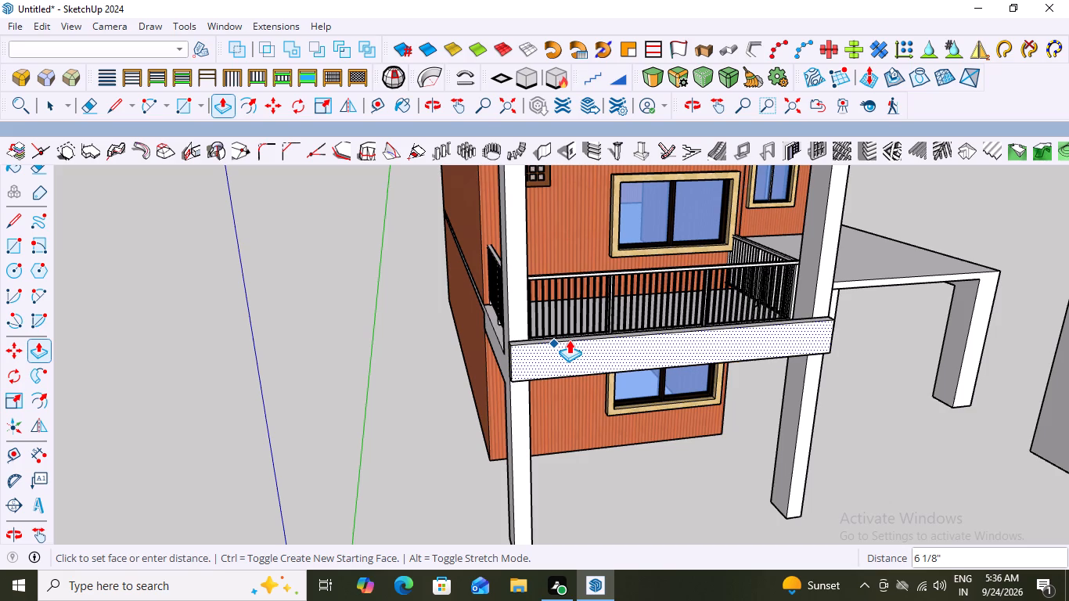
{"action": "key", "text": "2"}
{"action": "key", "text": "shift+quotedbl"}
{"action": "key", "text": "Return"}
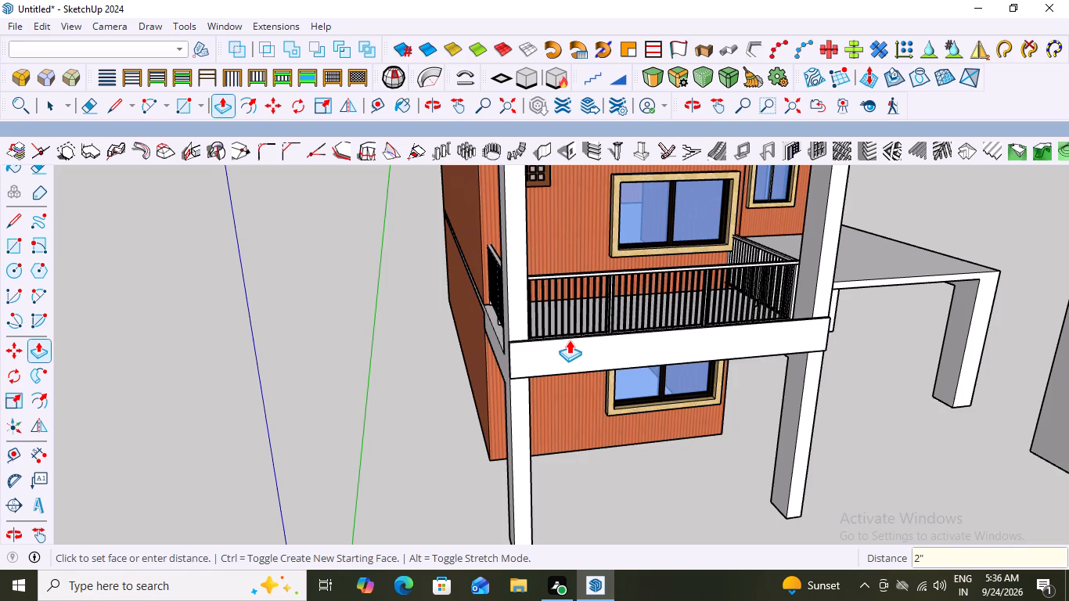
{"action": "key", "text": "space"}
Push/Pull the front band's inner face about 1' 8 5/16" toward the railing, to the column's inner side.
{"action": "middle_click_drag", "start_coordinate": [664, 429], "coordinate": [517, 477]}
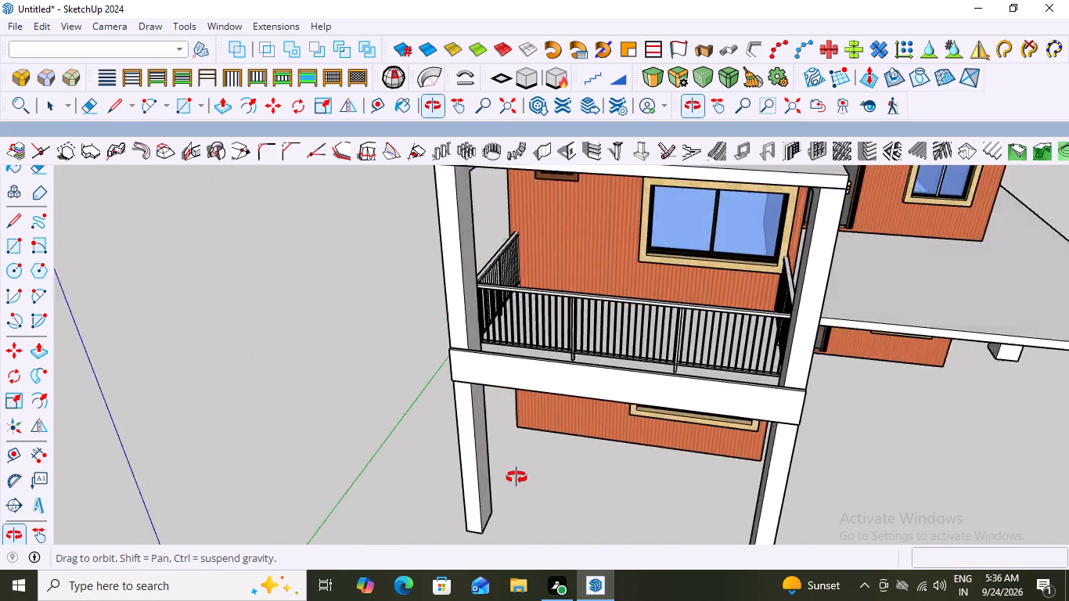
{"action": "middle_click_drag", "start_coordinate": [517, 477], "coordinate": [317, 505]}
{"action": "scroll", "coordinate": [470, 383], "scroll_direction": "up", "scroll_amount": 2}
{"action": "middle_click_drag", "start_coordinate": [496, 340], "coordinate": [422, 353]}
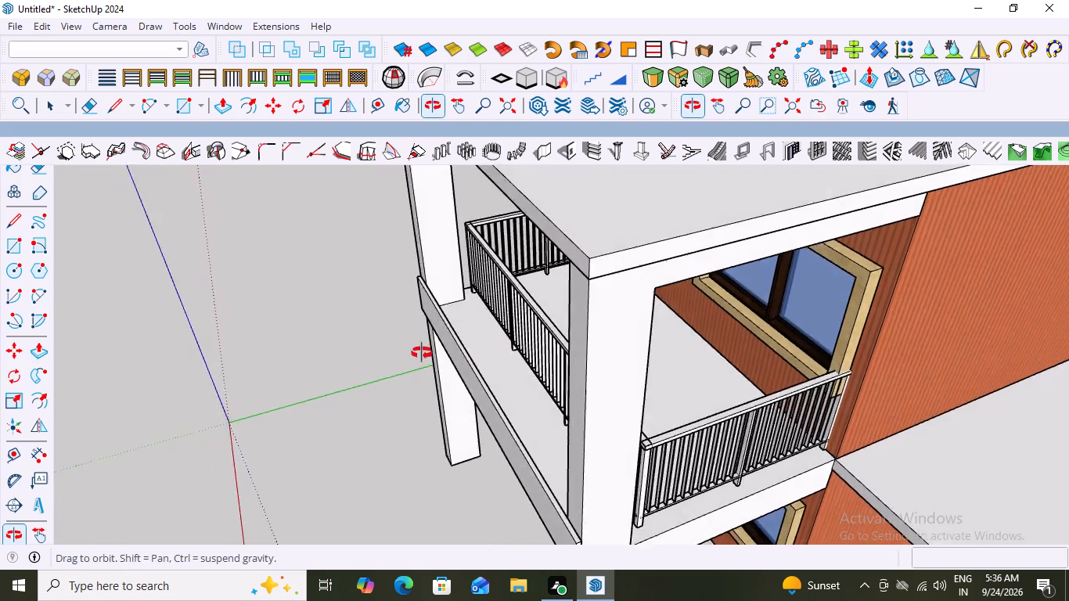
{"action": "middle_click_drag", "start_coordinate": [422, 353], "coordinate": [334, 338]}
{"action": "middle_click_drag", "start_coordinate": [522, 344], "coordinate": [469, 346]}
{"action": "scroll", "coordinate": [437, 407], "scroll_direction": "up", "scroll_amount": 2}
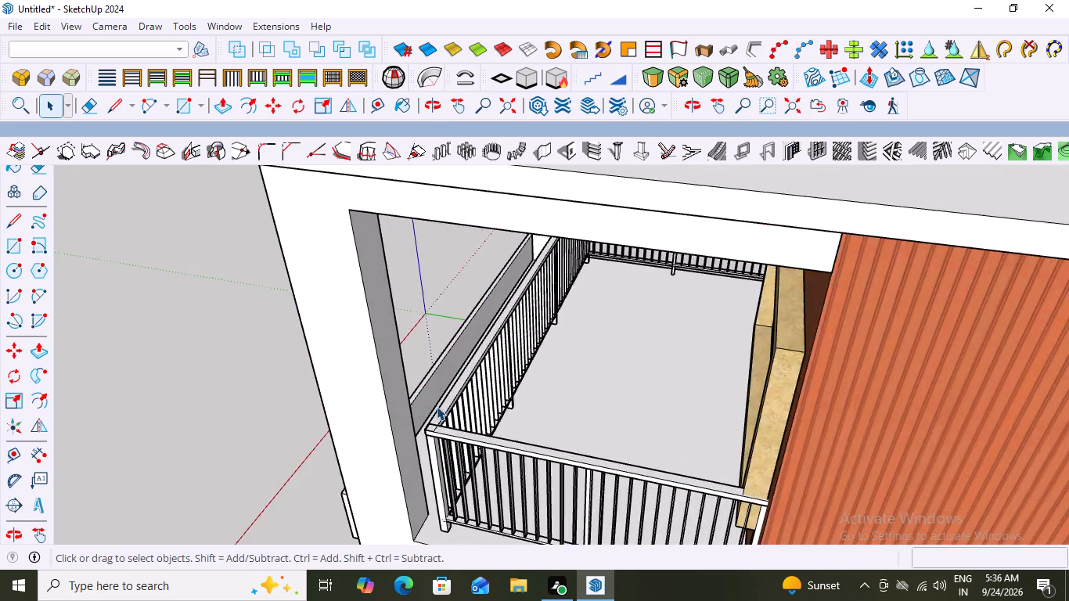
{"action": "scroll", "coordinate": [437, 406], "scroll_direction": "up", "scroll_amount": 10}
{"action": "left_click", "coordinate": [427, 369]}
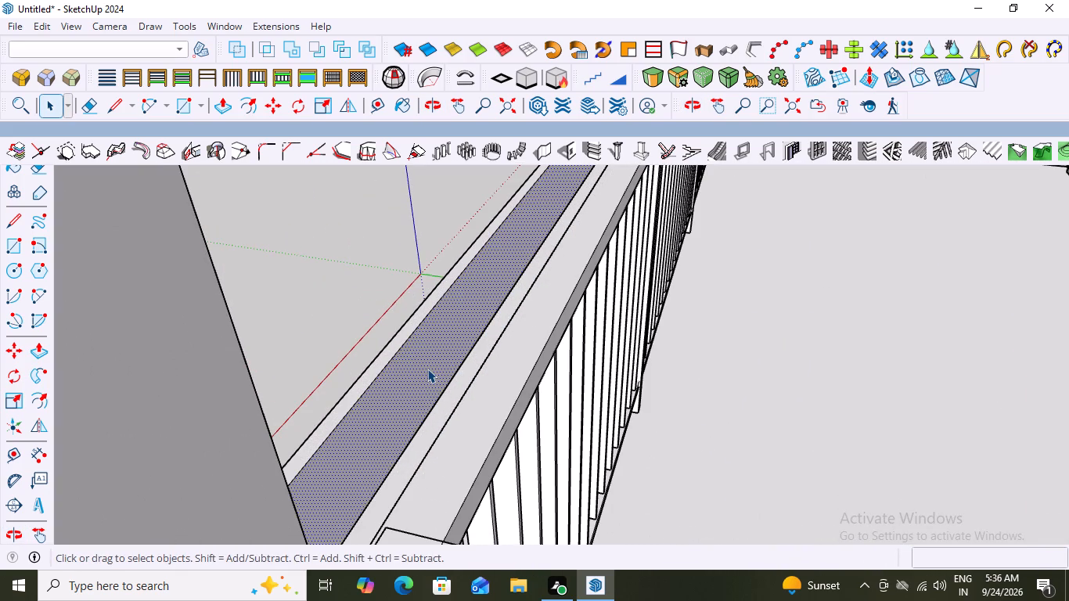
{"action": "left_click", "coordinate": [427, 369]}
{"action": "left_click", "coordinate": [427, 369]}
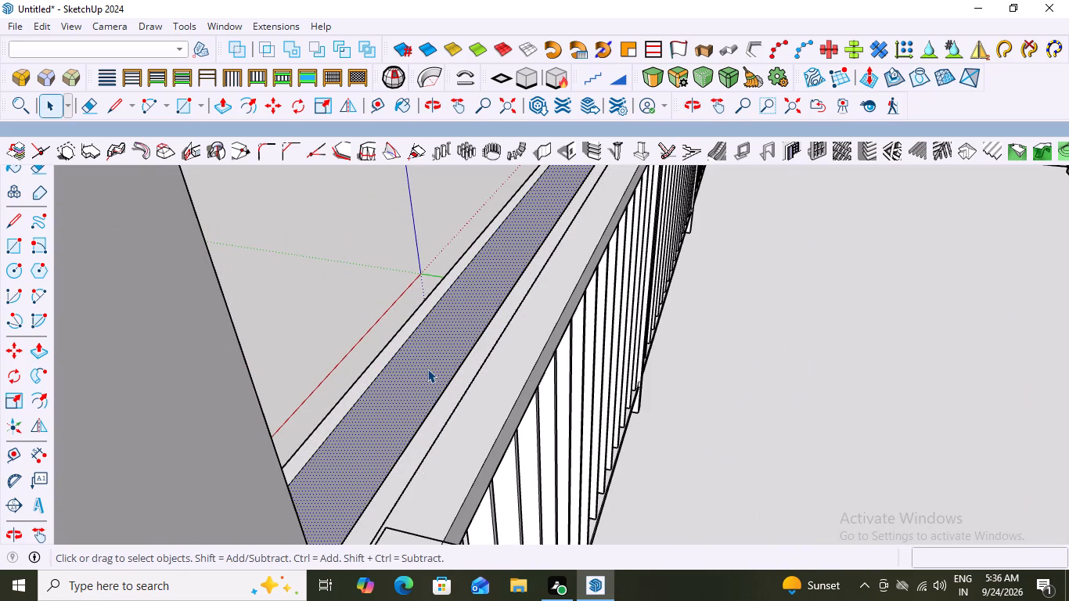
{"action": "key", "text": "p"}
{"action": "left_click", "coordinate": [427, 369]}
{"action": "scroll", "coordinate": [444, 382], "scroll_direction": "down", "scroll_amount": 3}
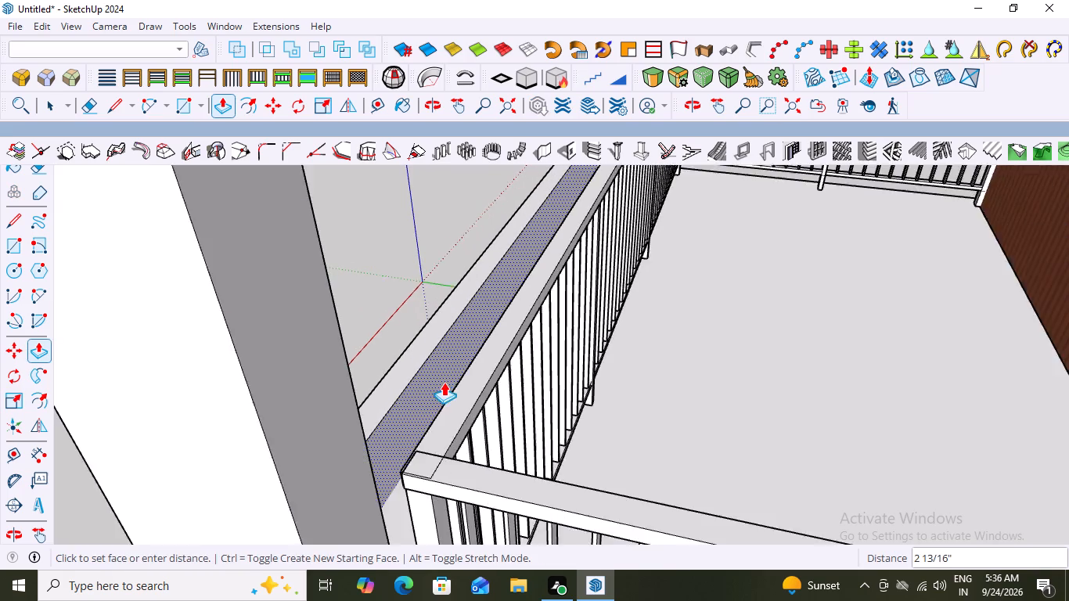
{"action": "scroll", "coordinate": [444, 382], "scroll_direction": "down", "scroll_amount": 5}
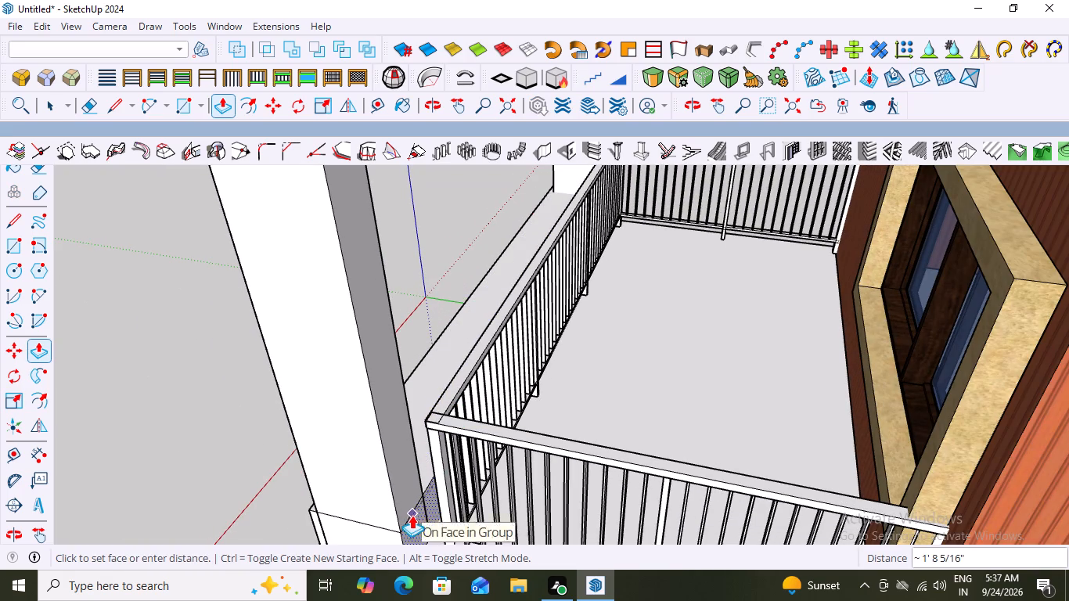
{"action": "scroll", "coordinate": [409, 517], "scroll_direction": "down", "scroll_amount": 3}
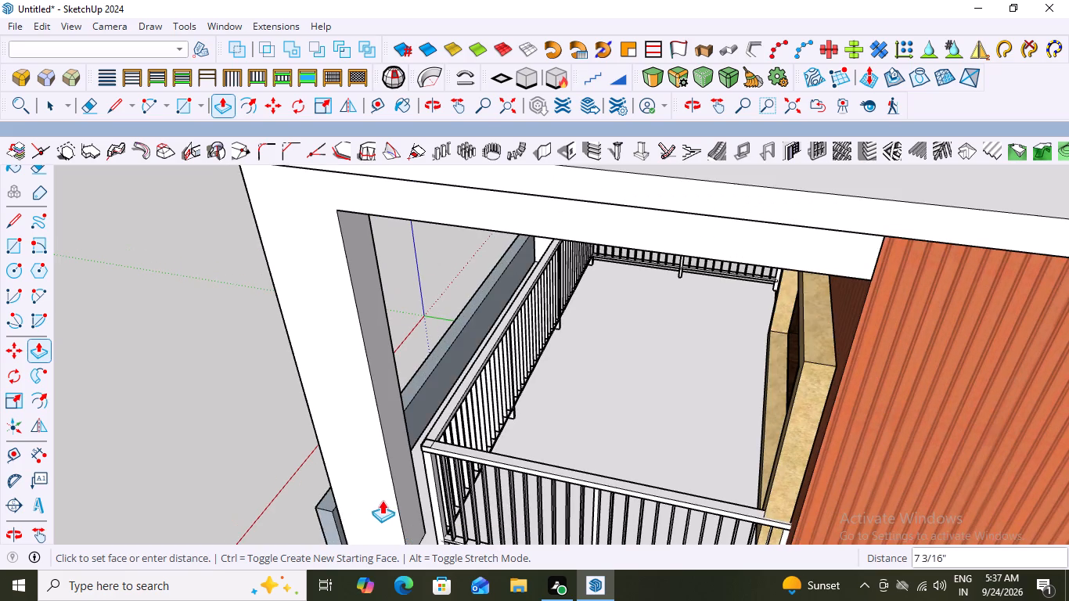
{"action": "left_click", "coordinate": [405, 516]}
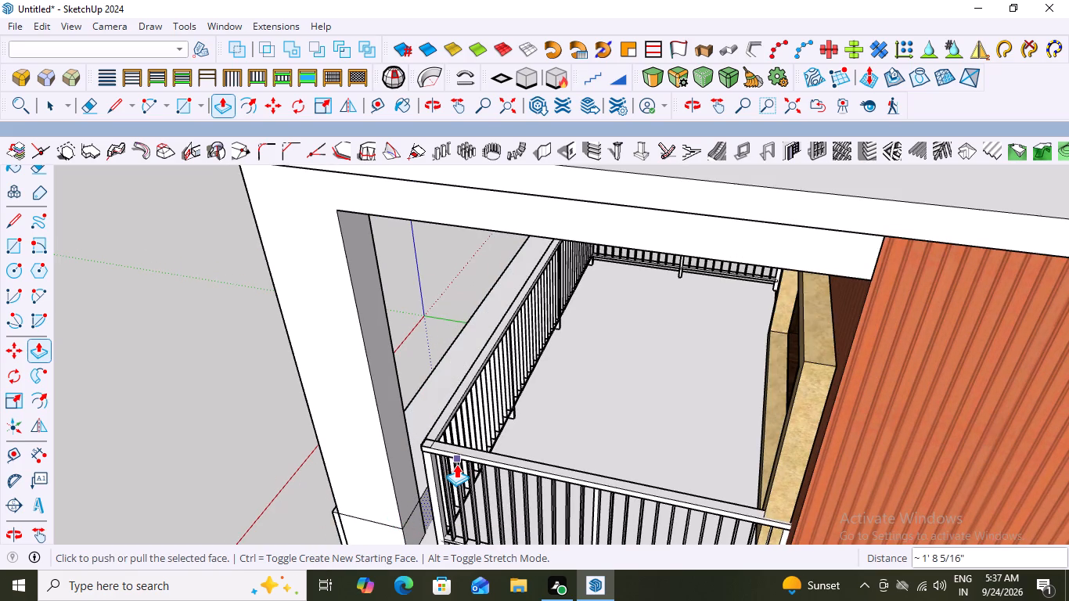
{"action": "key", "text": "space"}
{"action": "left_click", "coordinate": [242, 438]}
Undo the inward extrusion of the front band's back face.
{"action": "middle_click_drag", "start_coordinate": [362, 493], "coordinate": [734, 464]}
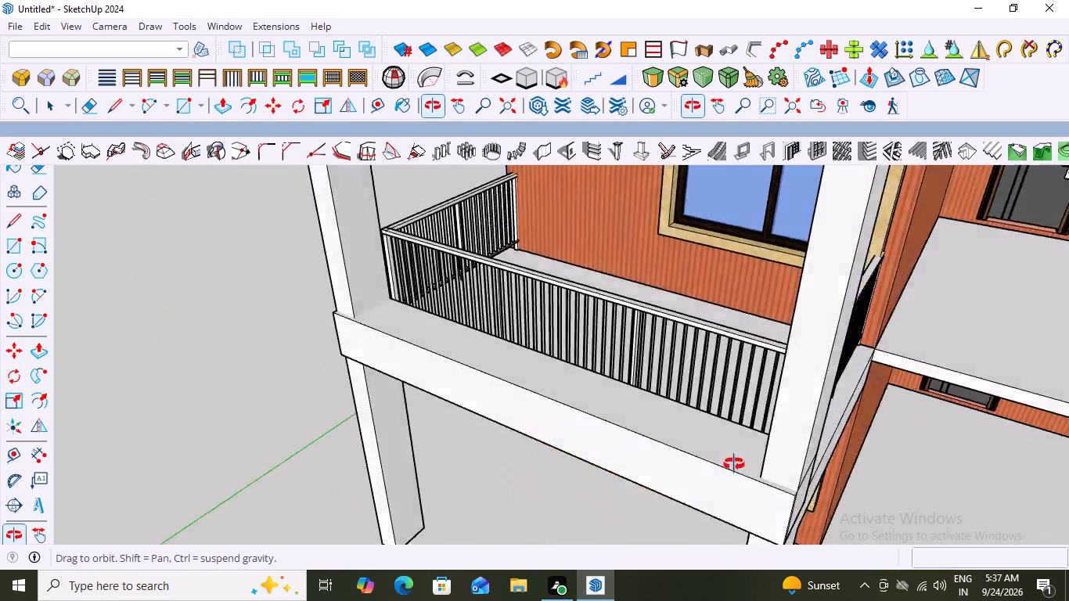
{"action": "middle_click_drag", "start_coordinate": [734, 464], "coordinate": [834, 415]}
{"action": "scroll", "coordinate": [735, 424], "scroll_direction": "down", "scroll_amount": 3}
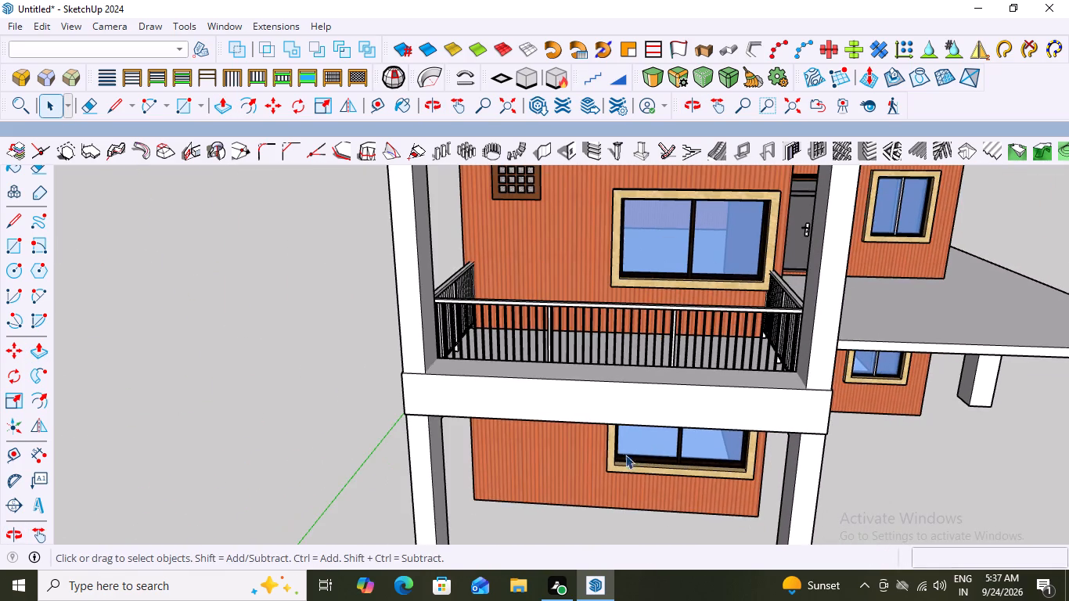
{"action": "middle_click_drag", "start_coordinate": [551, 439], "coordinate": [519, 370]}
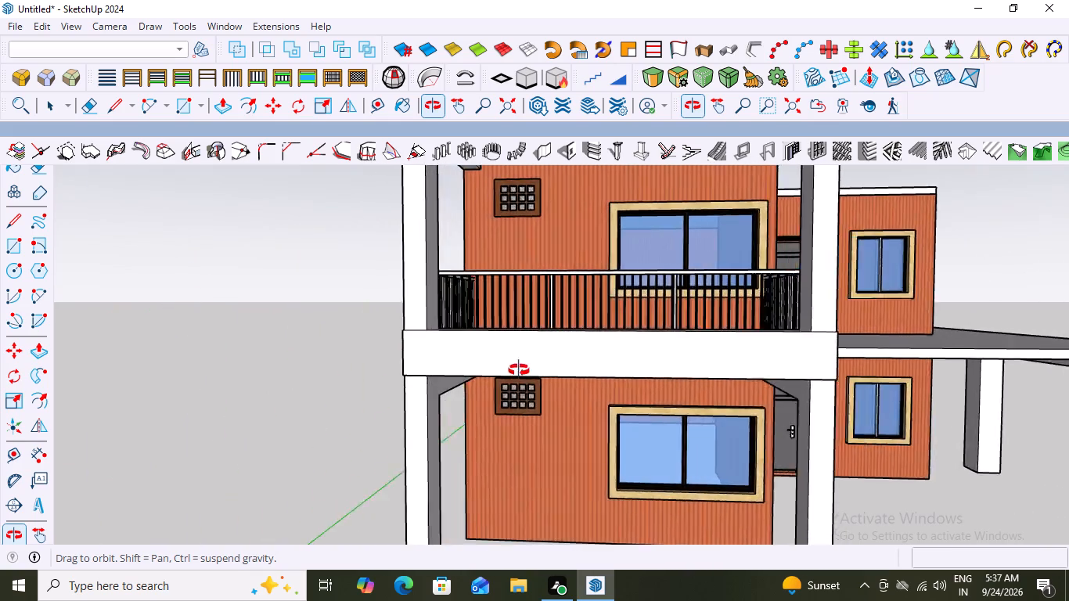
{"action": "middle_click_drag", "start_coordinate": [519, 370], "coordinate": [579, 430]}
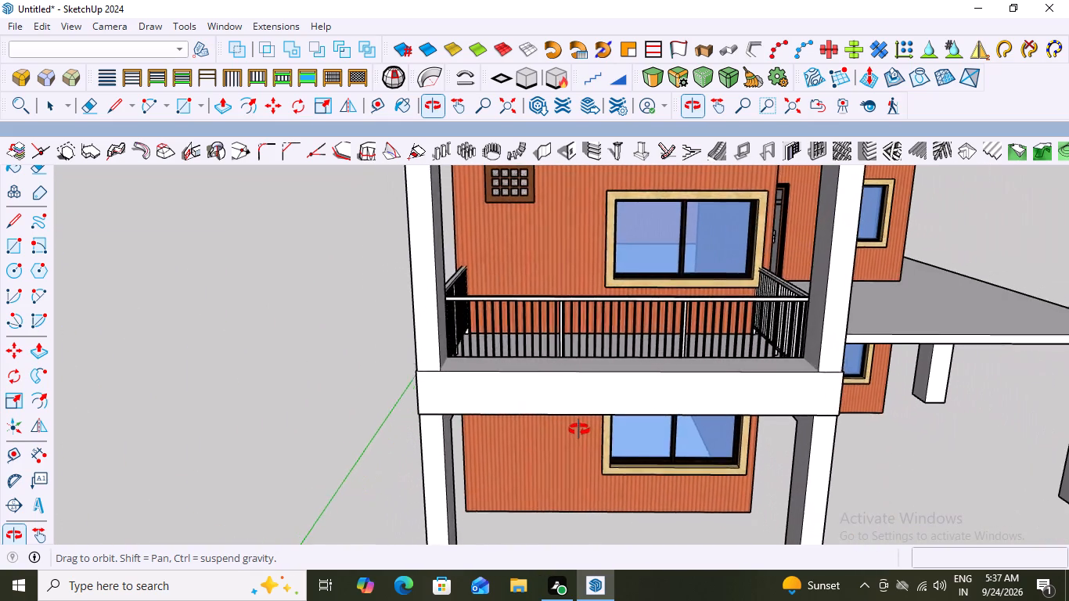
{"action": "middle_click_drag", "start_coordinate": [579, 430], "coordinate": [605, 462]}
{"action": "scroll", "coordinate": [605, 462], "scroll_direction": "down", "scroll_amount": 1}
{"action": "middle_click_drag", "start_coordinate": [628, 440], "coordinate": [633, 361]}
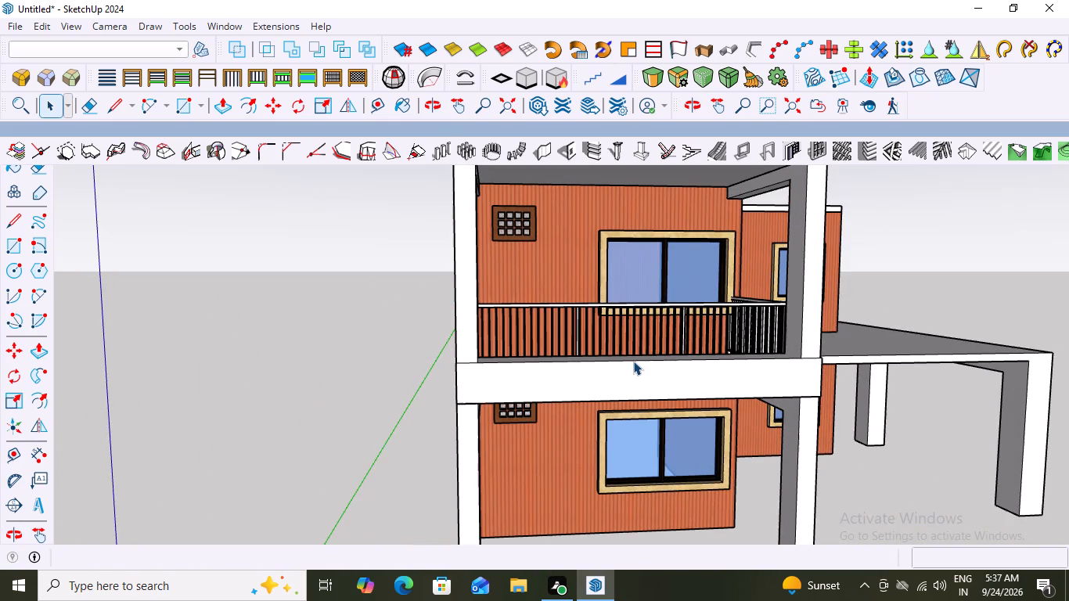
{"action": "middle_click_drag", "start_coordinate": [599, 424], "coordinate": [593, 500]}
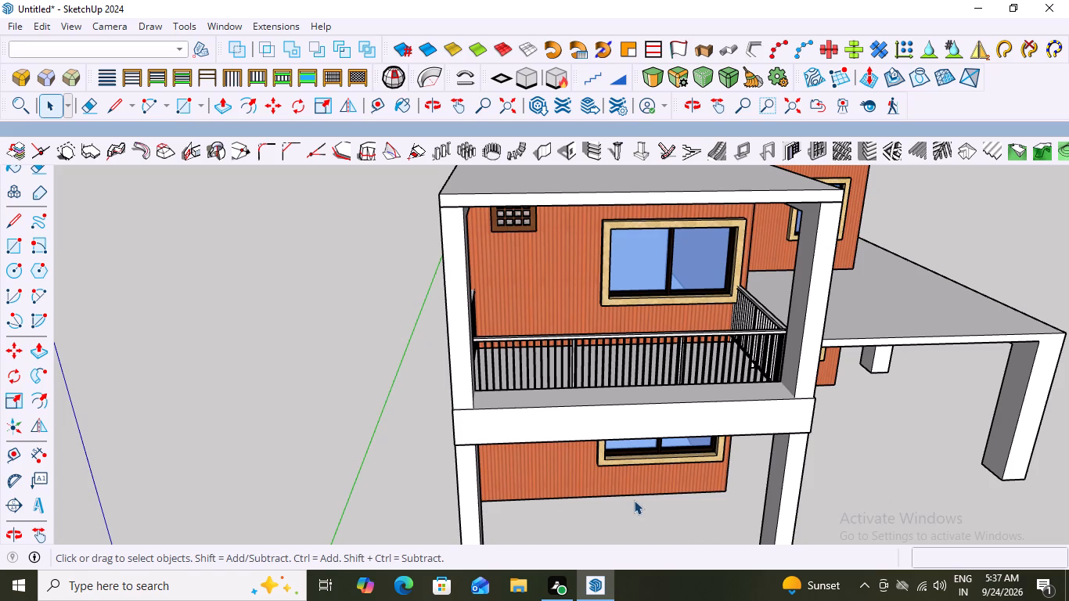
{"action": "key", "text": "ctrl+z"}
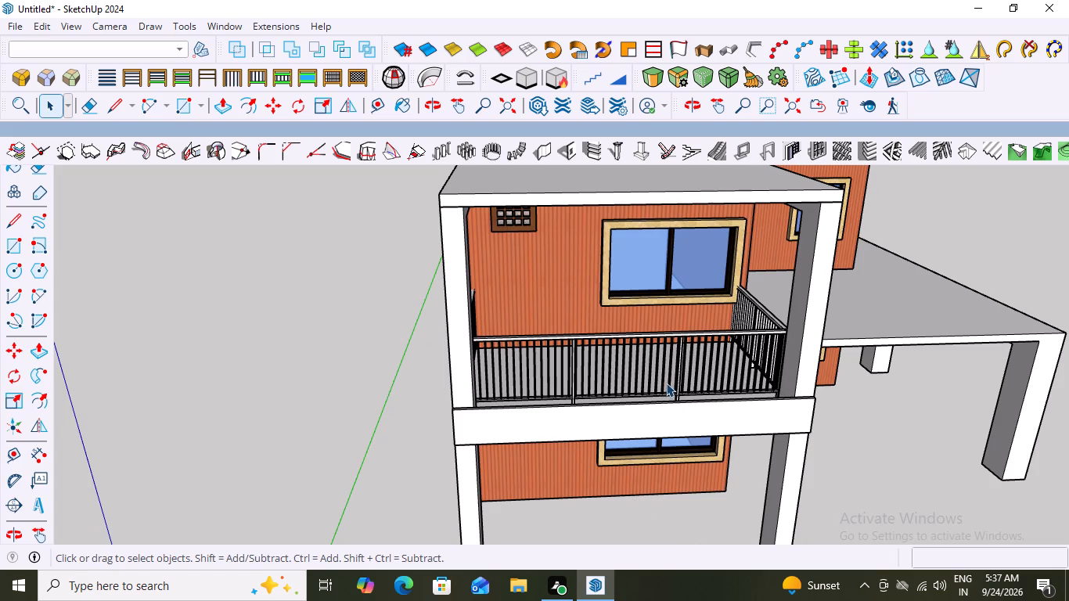
Examine the balcony's front band, columns and roof edge from above and from the front.
{"action": "middle_click_drag", "start_coordinate": [666, 383], "coordinate": [647, 512]}
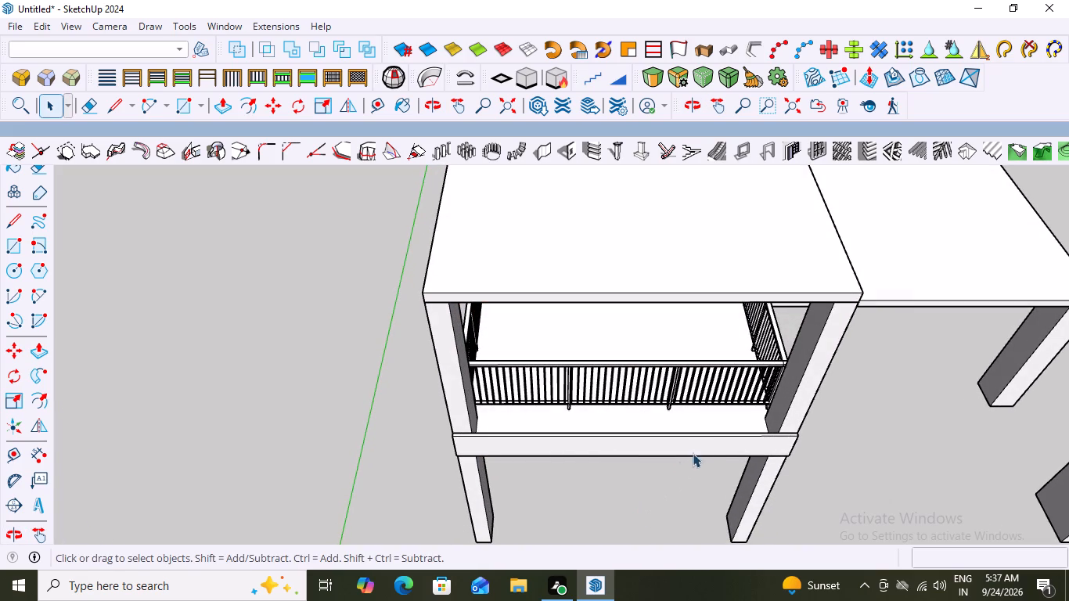
{"action": "scroll", "coordinate": [667, 468], "scroll_direction": "up", "scroll_amount": 2}
{"action": "middle_click_drag", "start_coordinate": [676, 470], "coordinate": [690, 435]}
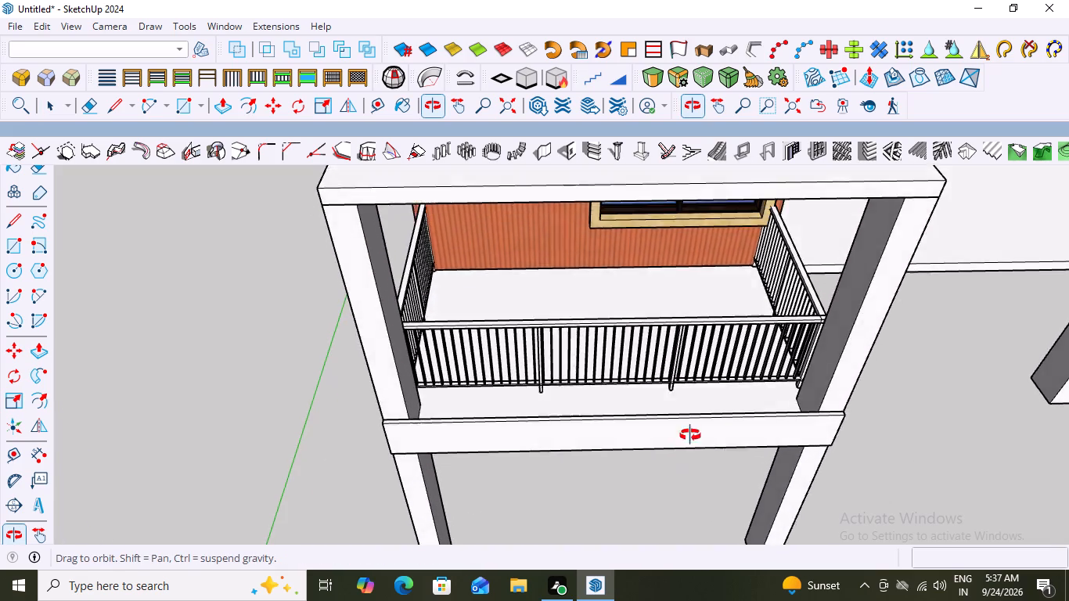
{"action": "middle_click_drag", "start_coordinate": [690, 435], "coordinate": [713, 376]}
{"action": "scroll", "coordinate": [713, 376], "scroll_direction": "down", "scroll_amount": 10}
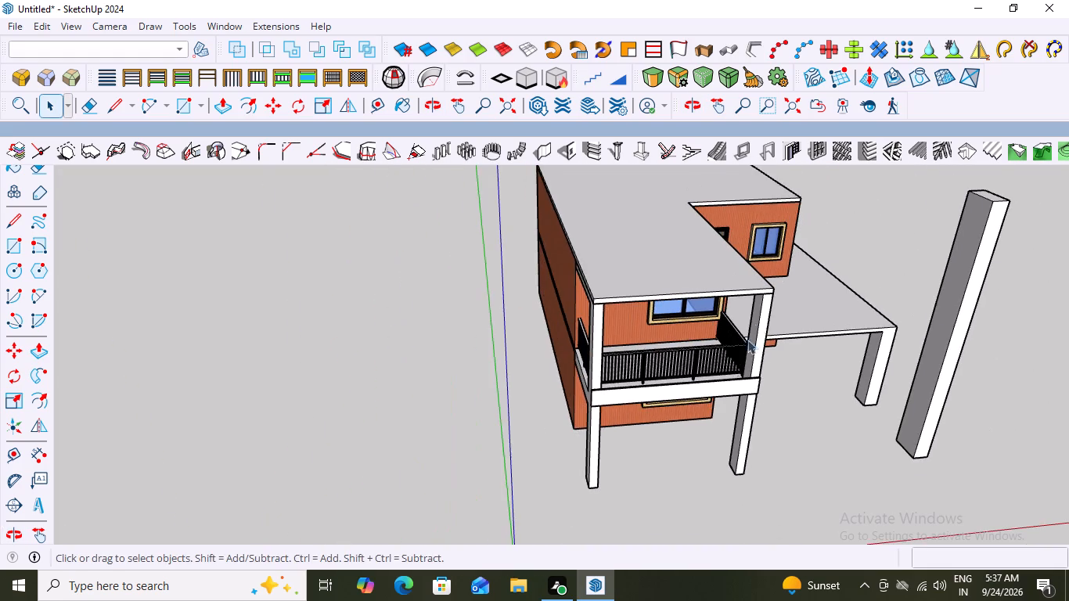
{"action": "middle_click_drag", "start_coordinate": [754, 324], "coordinate": [723, 272]}
{"action": "scroll", "coordinate": [722, 272], "scroll_direction": "up", "scroll_amount": 1}
{"action": "scroll", "coordinate": [548, 440], "scroll_direction": "up", "scroll_amount": 2}
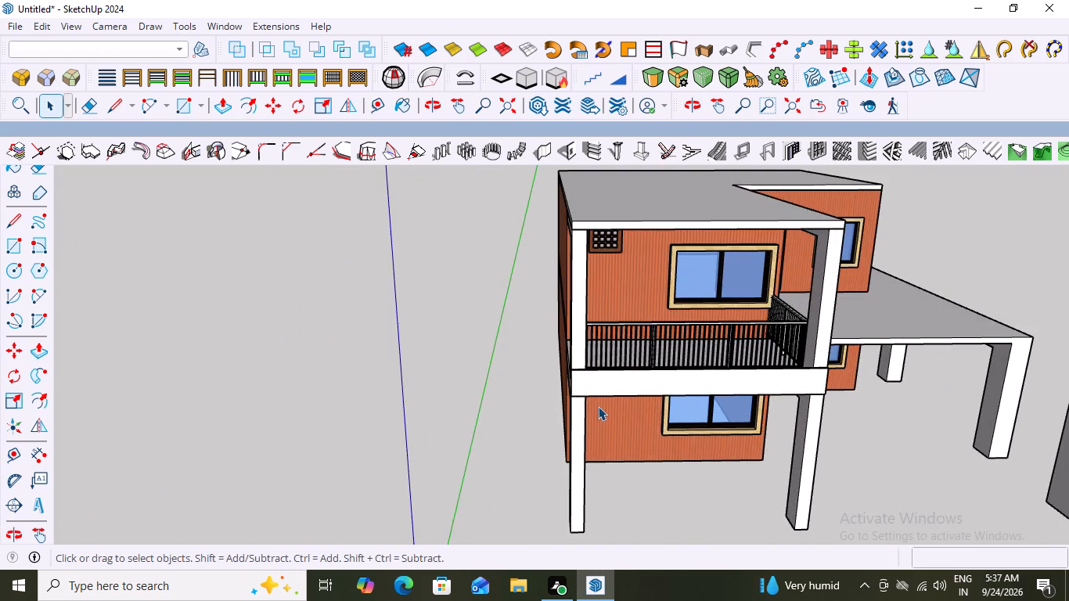
{"action": "scroll", "coordinate": [598, 406], "scroll_direction": "up", "scroll_amount": 2}
{"action": "scroll", "coordinate": [598, 406], "scroll_direction": "down", "scroll_amount": 5}
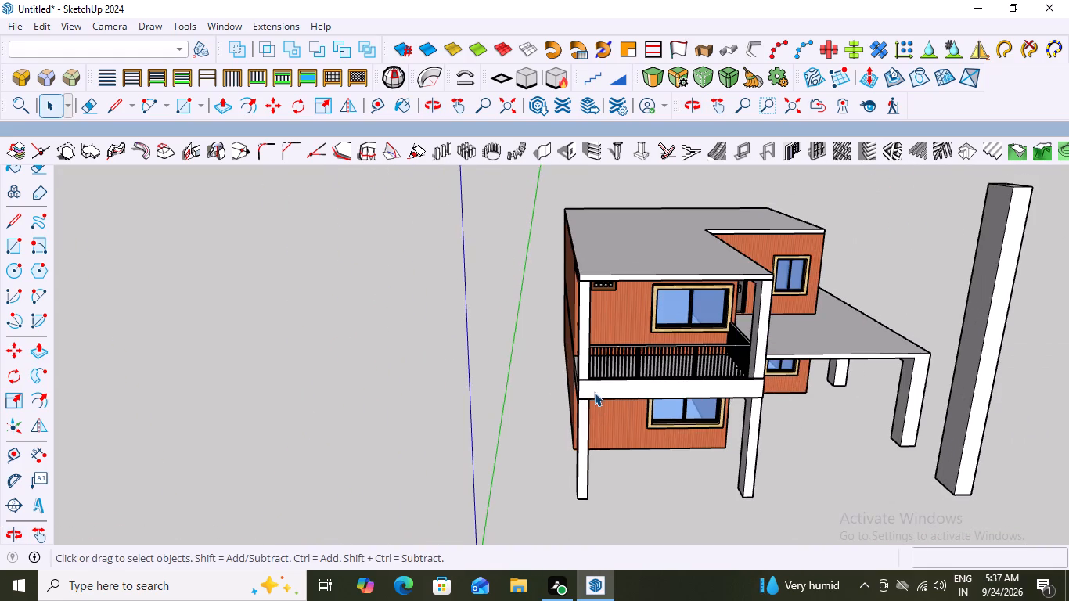
Examine the balcony's front band, railing and columns from above, from the front and from below.
{"action": "scroll", "coordinate": [594, 392], "scroll_direction": "up", "scroll_amount": 7}
{"action": "middle_click_drag", "start_coordinate": [678, 362], "coordinate": [720, 392]}
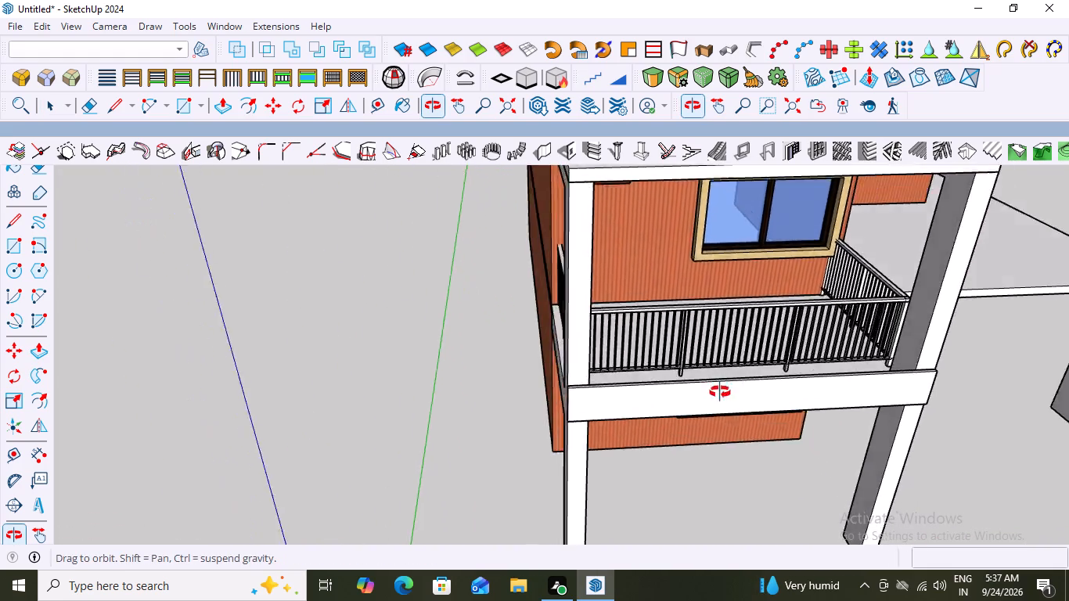
{"action": "middle_click_drag", "start_coordinate": [720, 392], "coordinate": [693, 305]}
{"action": "scroll", "coordinate": [693, 305], "scroll_direction": "down", "scroll_amount": 7}
{"action": "middle_click_drag", "start_coordinate": [786, 318], "coordinate": [747, 316]}
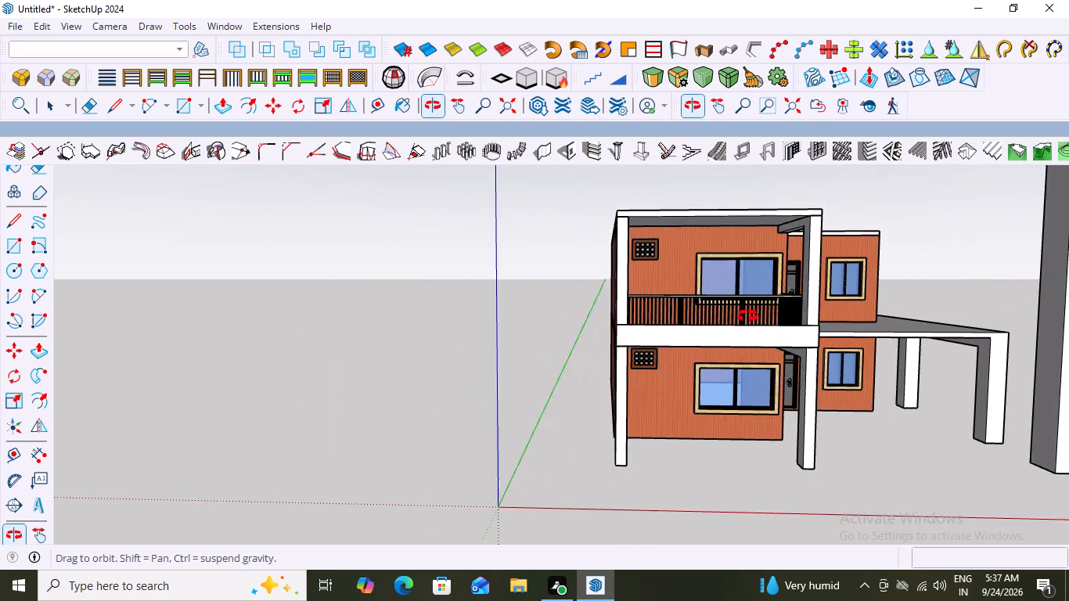
{"action": "middle_click_drag", "start_coordinate": [747, 316], "coordinate": [742, 336]}
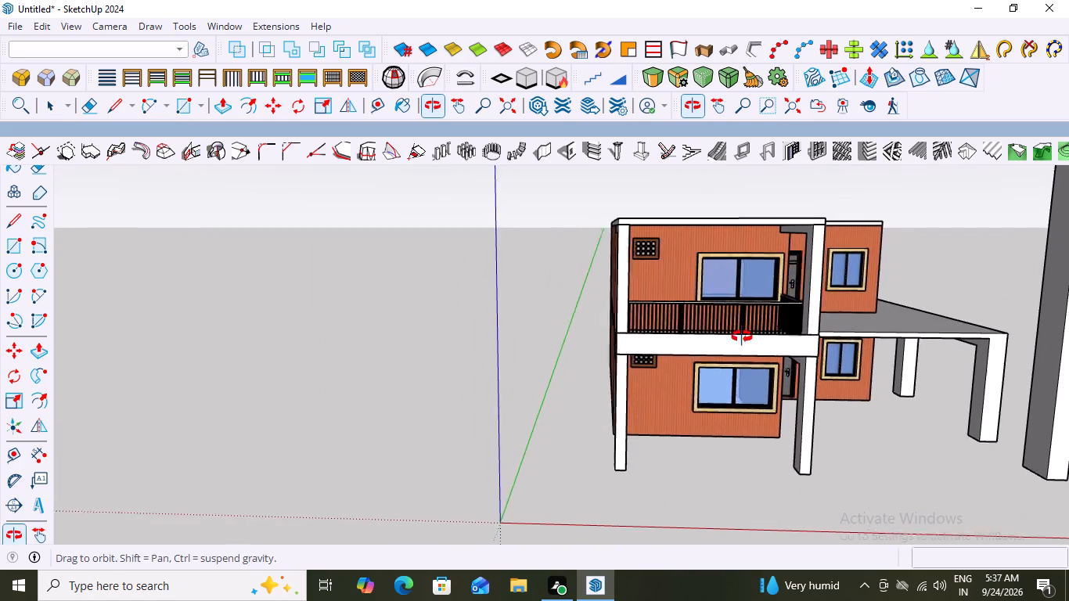
{"action": "middle_click_drag", "start_coordinate": [742, 336], "coordinate": [734, 334]}
{"action": "scroll", "coordinate": [689, 359], "scroll_direction": "up", "scroll_amount": 3}
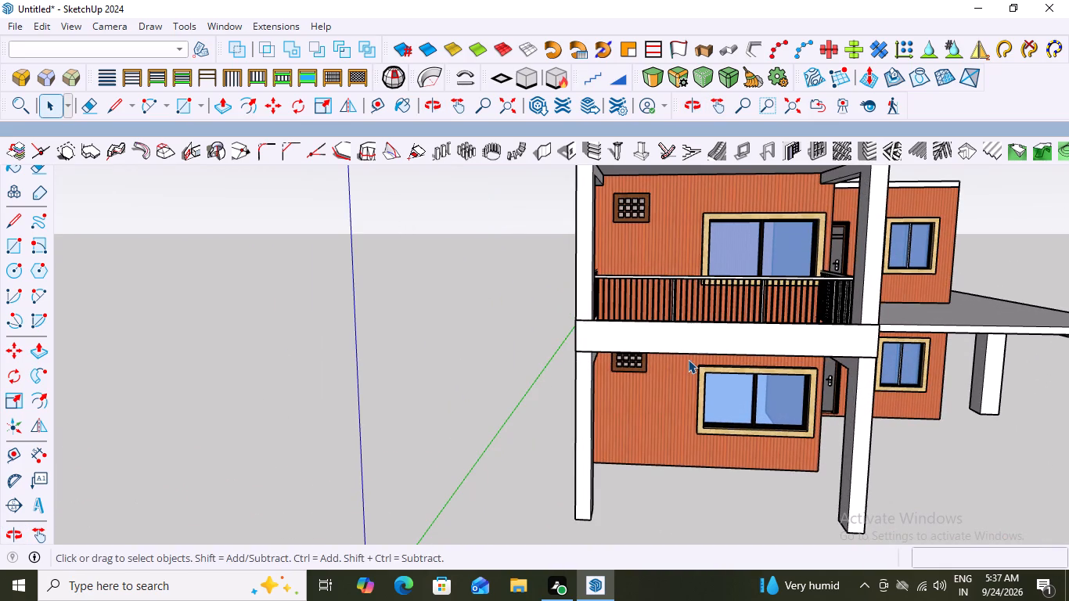
{"action": "middle_click_drag", "start_coordinate": [801, 326], "coordinate": [839, 275]}
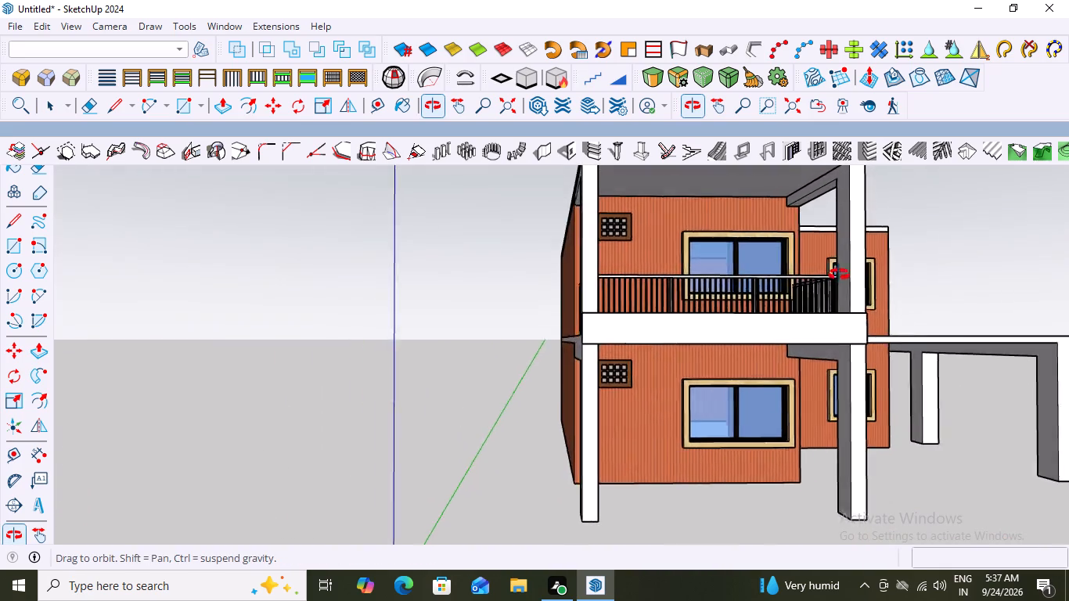
{"action": "middle_click_drag", "start_coordinate": [839, 275], "coordinate": [807, 248]}
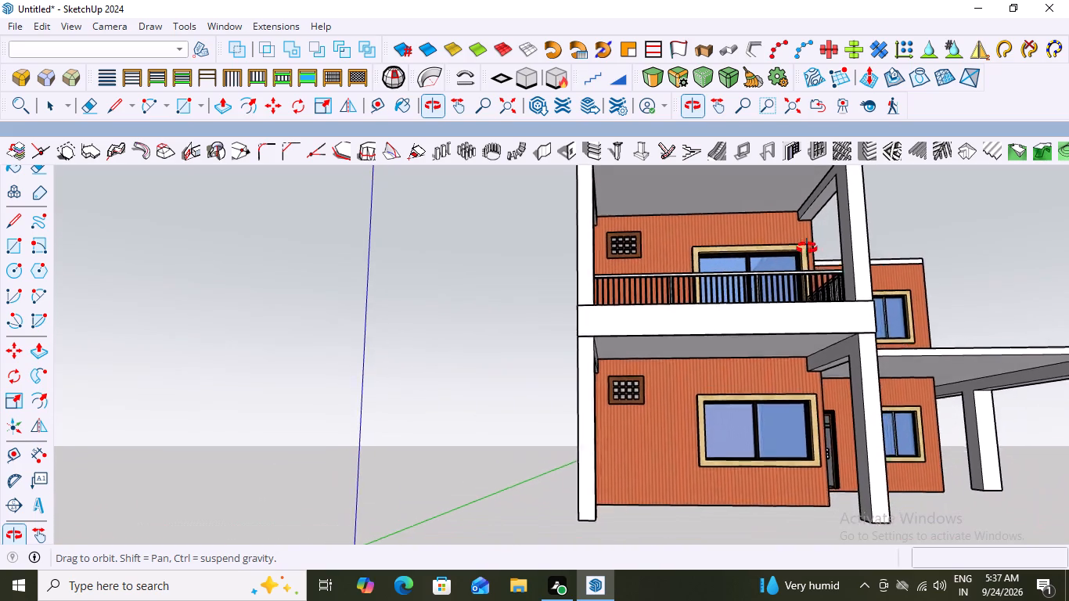
{"action": "middle_click_drag", "start_coordinate": [807, 248], "coordinate": [799, 255]}
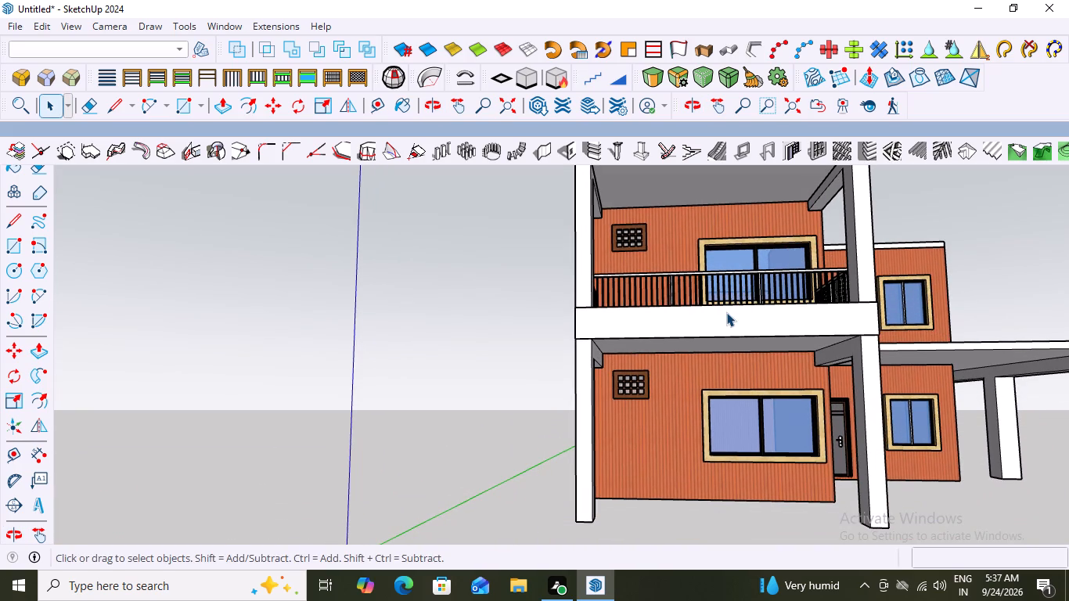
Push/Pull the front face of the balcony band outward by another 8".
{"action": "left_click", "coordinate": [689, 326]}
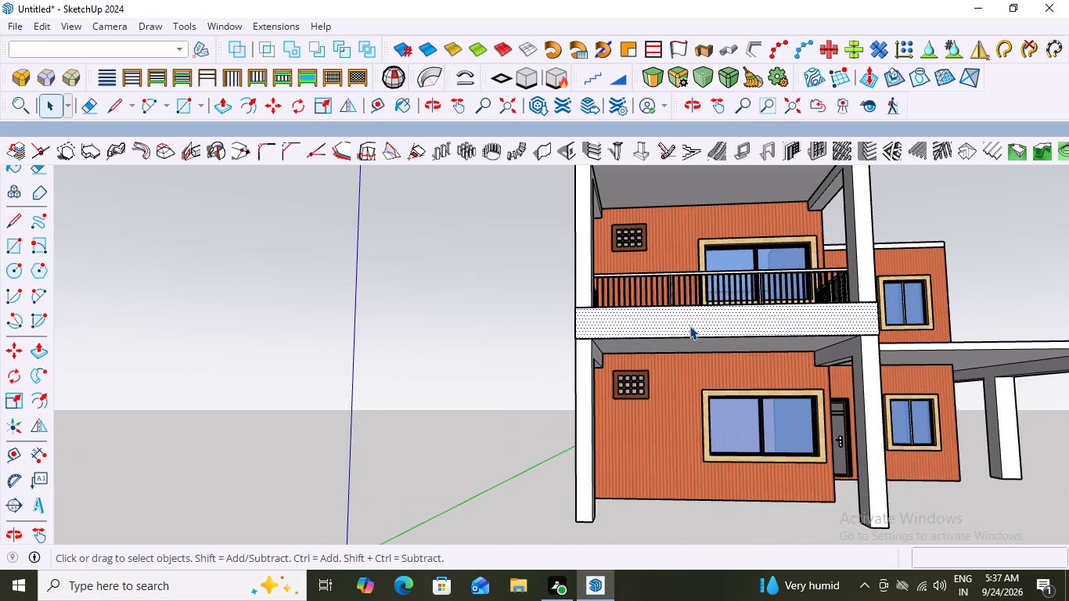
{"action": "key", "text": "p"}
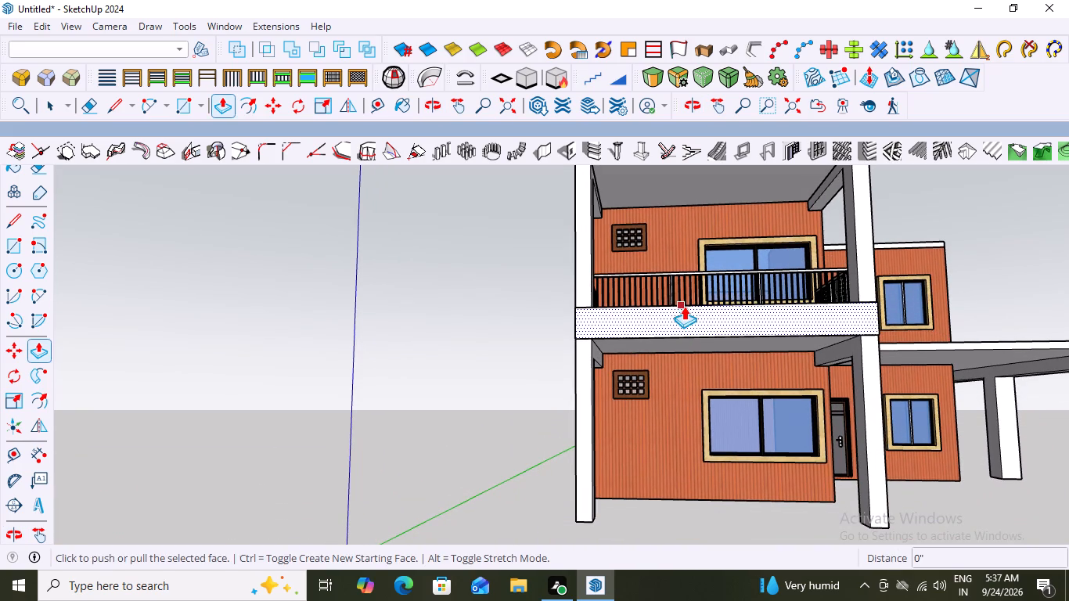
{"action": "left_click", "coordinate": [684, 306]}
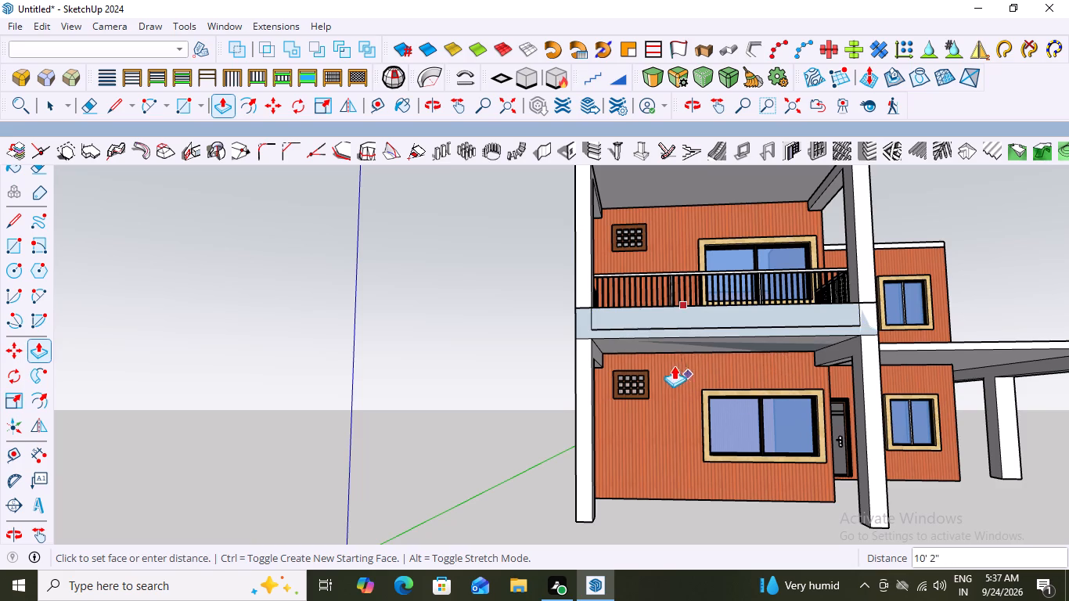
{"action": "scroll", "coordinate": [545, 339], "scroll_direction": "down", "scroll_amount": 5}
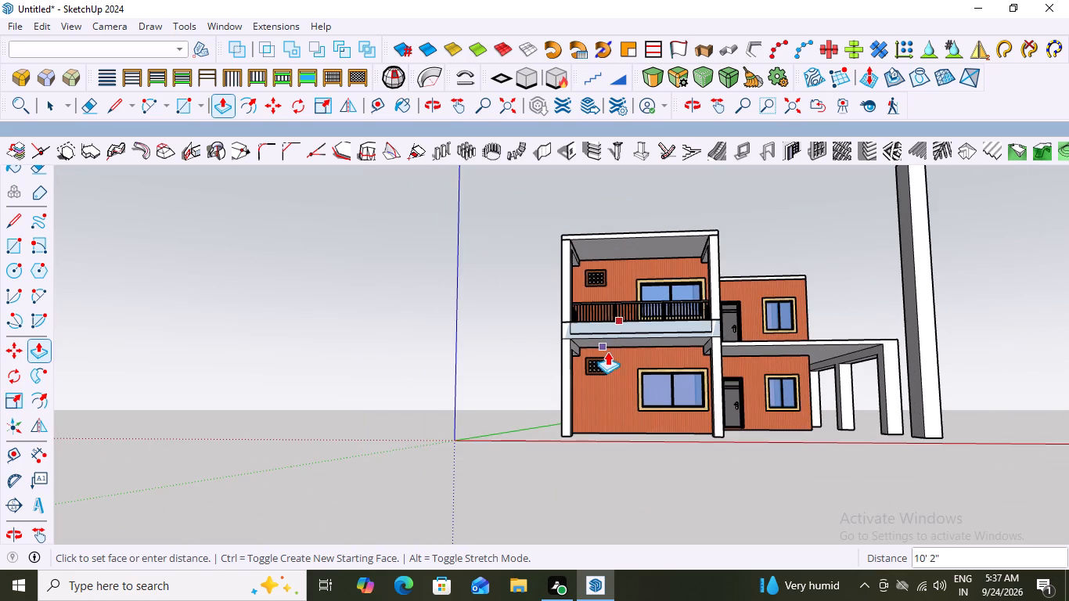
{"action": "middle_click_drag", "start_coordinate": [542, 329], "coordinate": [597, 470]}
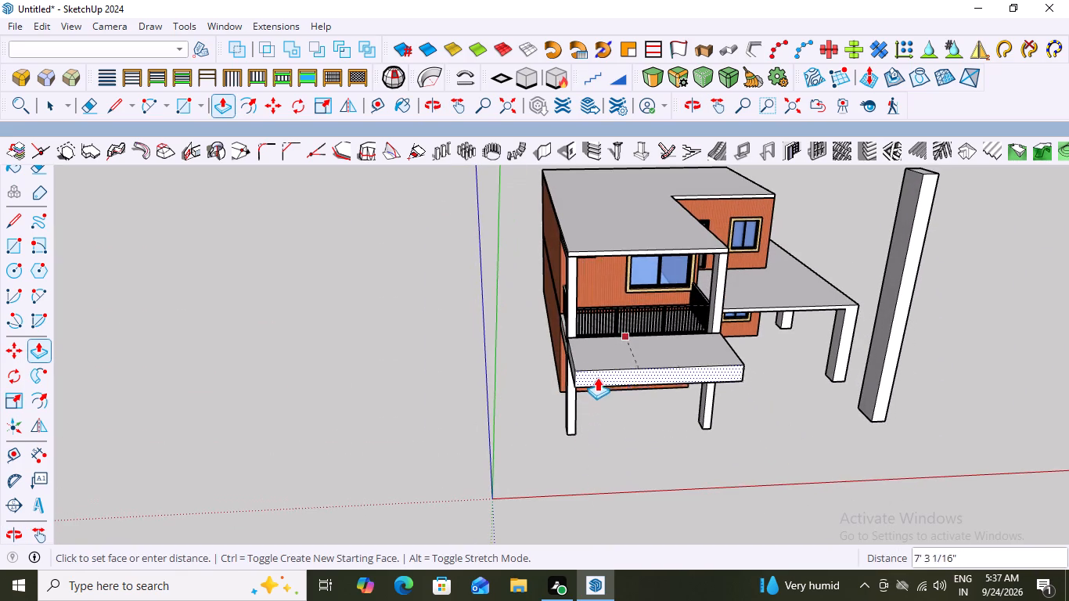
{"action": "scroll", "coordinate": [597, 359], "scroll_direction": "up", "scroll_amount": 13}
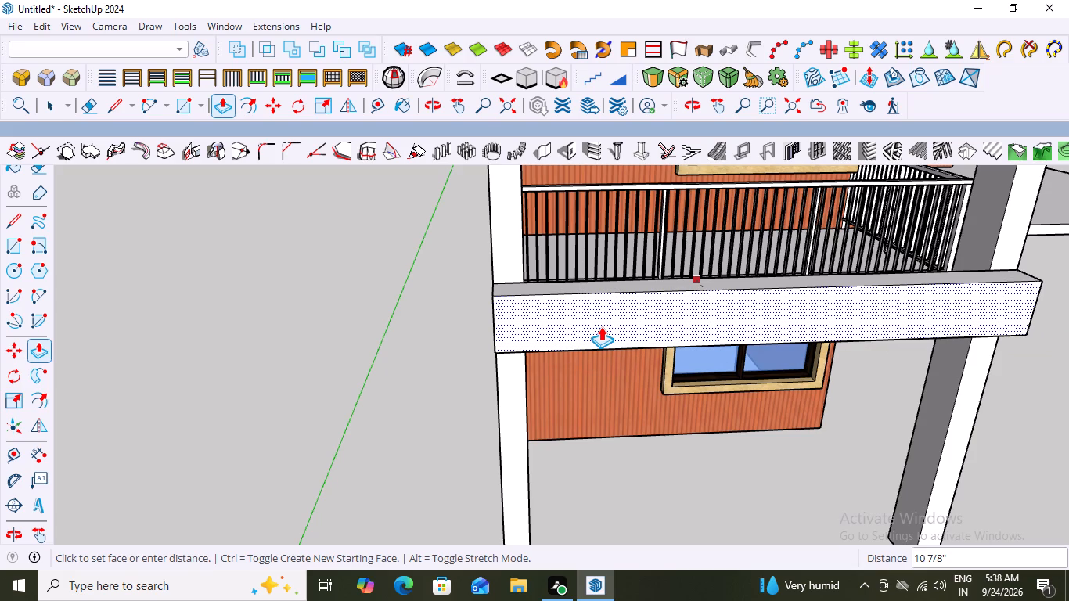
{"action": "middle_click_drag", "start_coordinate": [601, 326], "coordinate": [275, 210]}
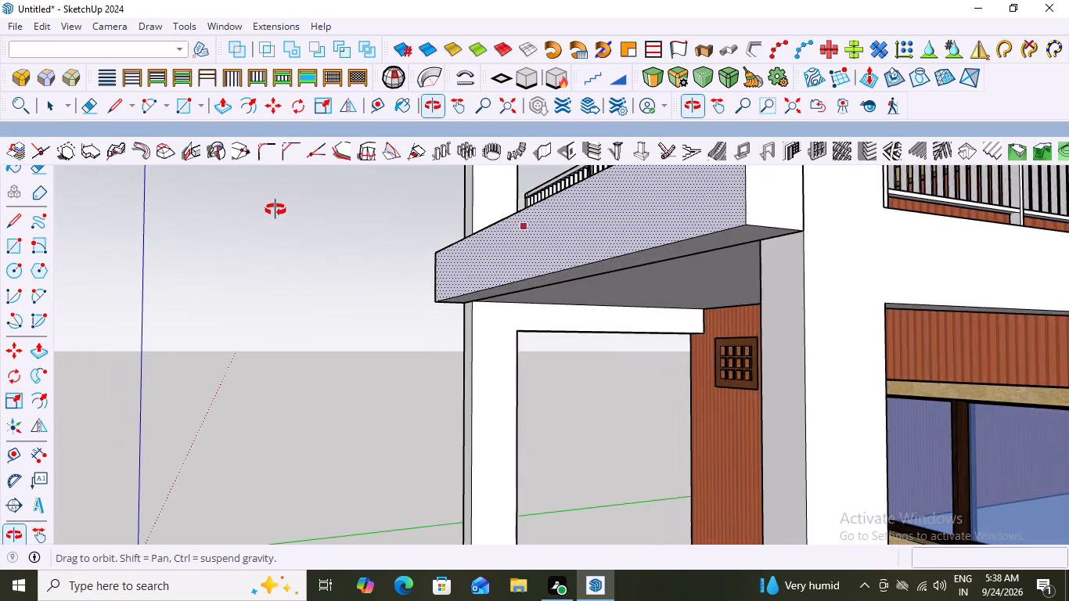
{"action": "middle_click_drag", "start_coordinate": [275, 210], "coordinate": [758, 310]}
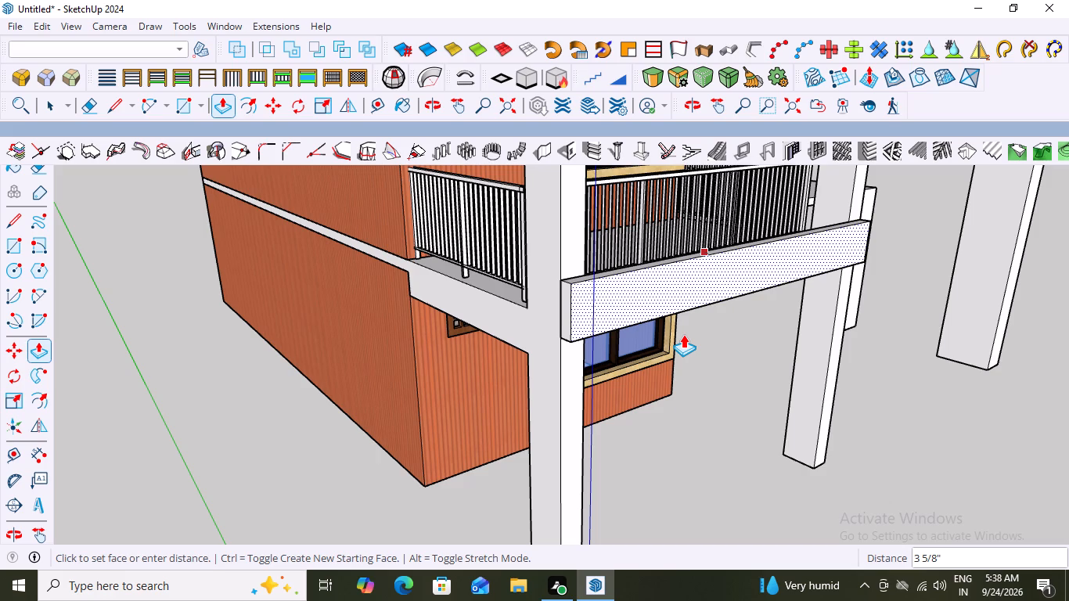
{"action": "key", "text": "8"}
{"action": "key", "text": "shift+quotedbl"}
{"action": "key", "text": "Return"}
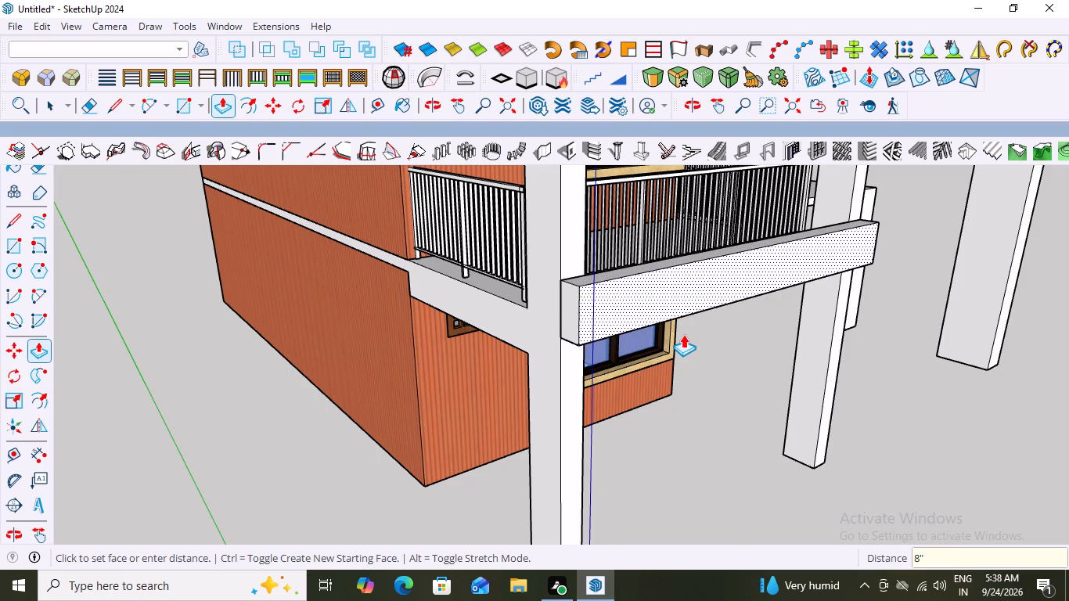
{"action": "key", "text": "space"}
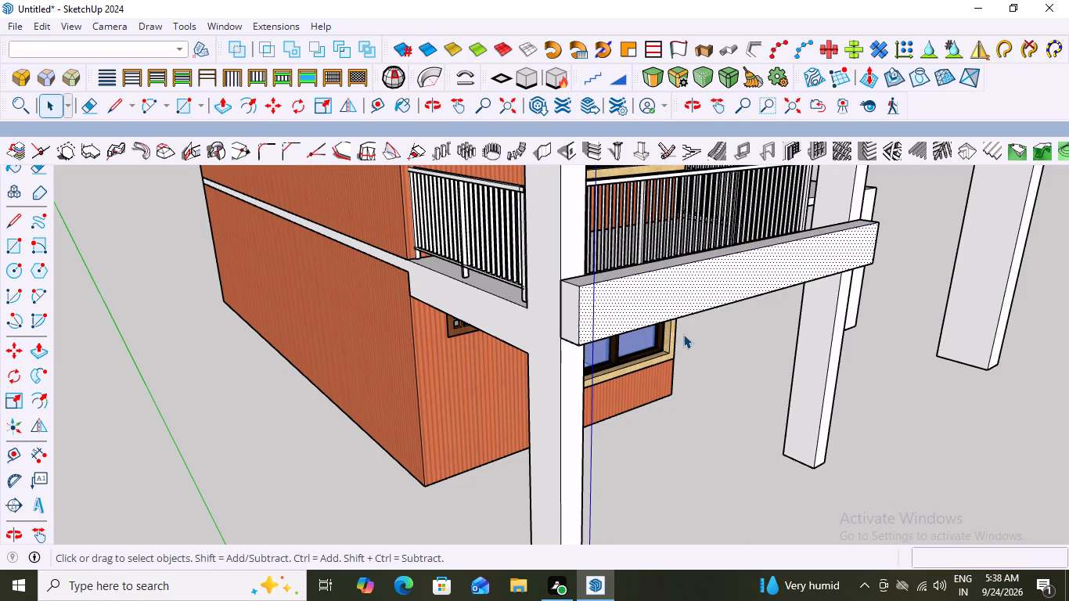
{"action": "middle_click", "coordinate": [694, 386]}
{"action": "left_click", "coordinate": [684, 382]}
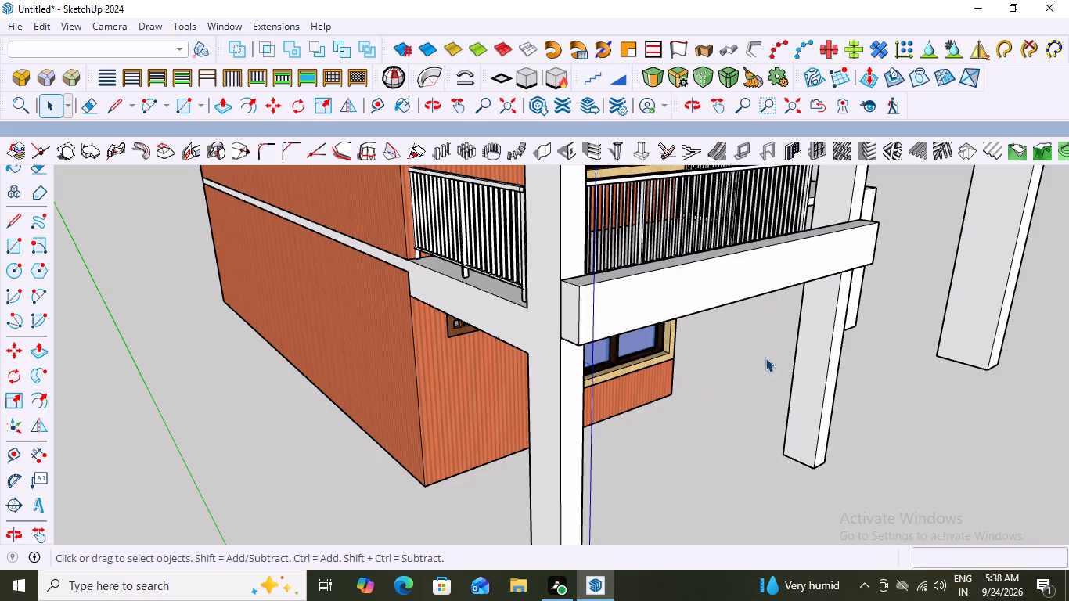
Examine the deepened balcony band against the columns and roof edge from the front and the side.
{"action": "scroll", "coordinate": [765, 358], "scroll_direction": "down", "scroll_amount": 9}
{"action": "middle_click_drag", "start_coordinate": [718, 368], "coordinate": [516, 336]}
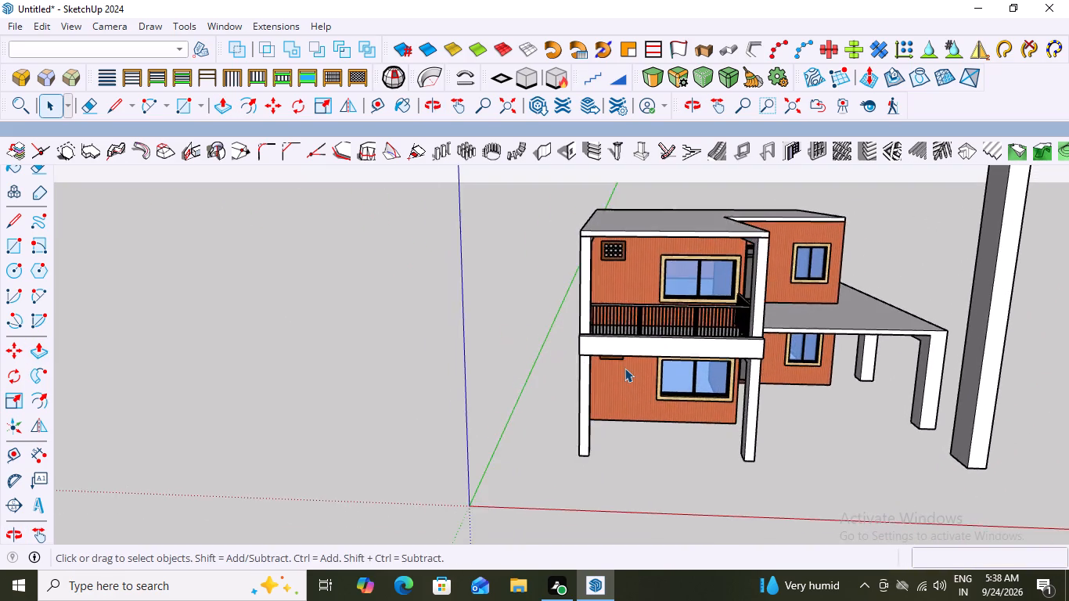
{"action": "scroll", "coordinate": [625, 368], "scroll_direction": "up", "scroll_amount": 3}
{"action": "scroll", "coordinate": [625, 368], "scroll_direction": "down", "scroll_amount": 4}
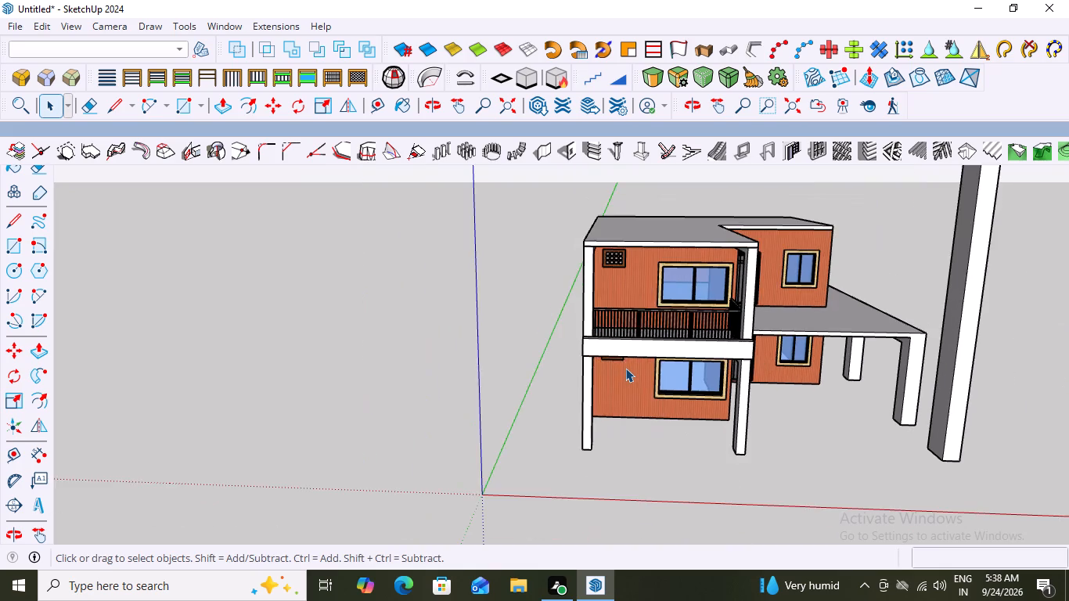
{"action": "middle_click_drag", "start_coordinate": [625, 368], "coordinate": [902, 348]}
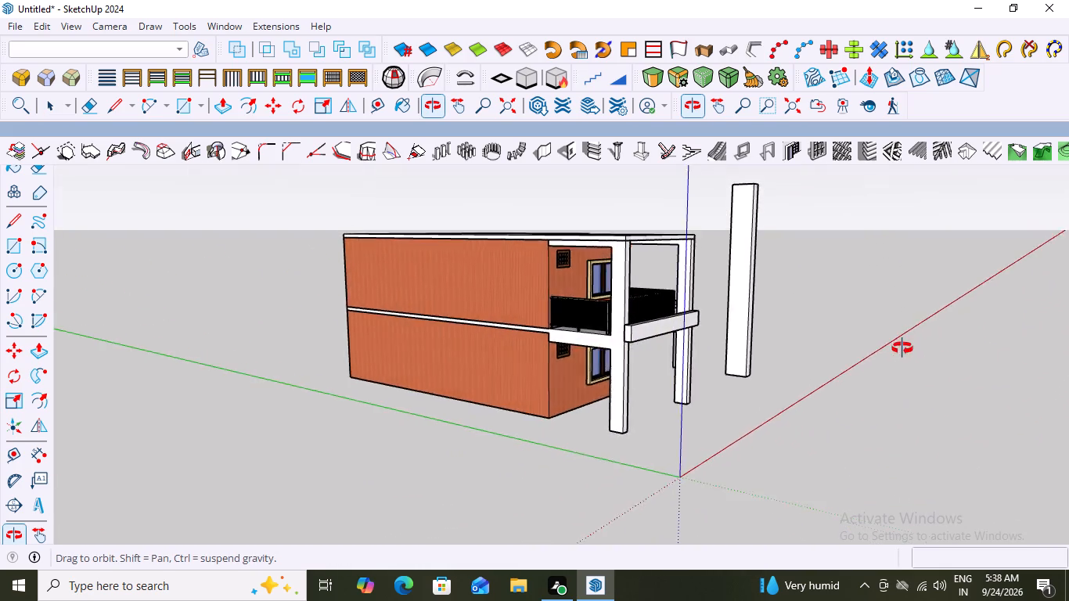
{"action": "middle_click_drag", "start_coordinate": [902, 348], "coordinate": [596, 387]}
{"action": "scroll", "coordinate": [601, 369], "scroll_direction": "up", "scroll_amount": 3}
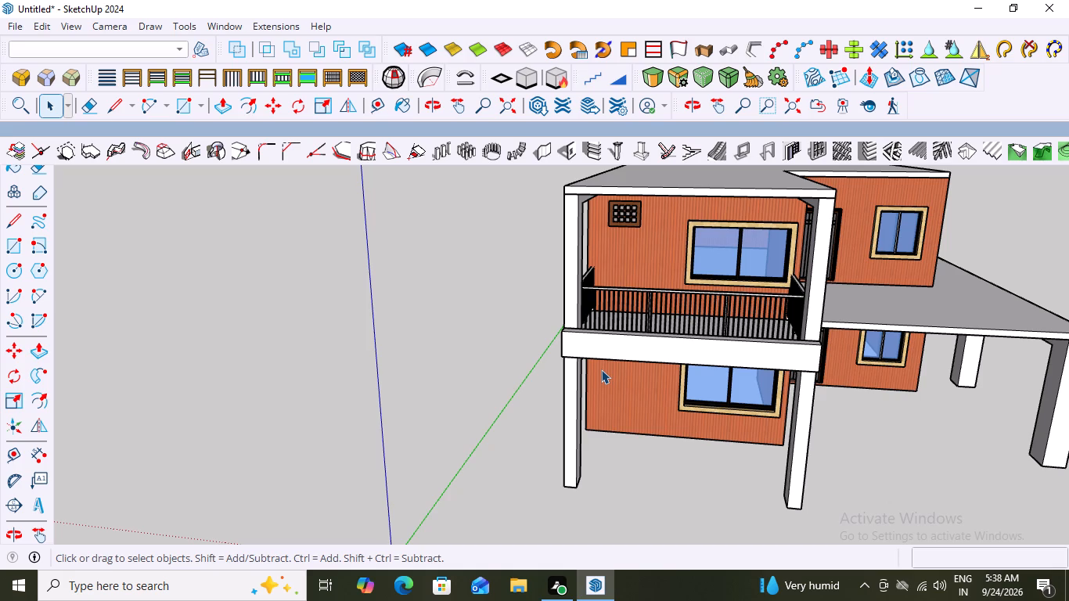
{"action": "scroll", "coordinate": [601, 369], "scroll_direction": "down", "scroll_amount": 5}
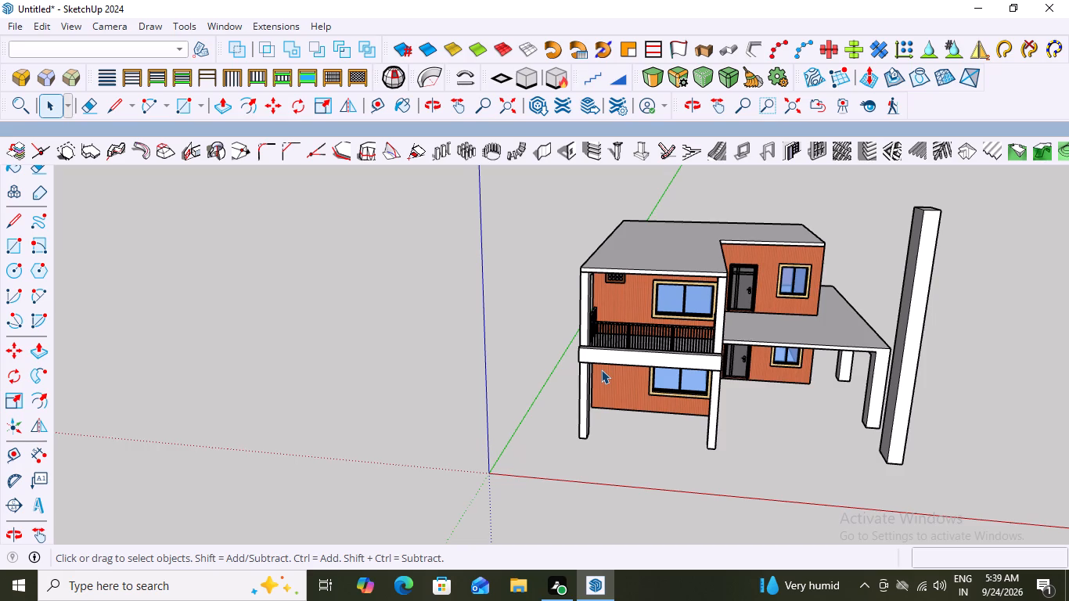
Undo the balcony band's extrusions and its base rectangle, back to the plain slab edge.
{"action": "key", "text": "ctrl+z"}
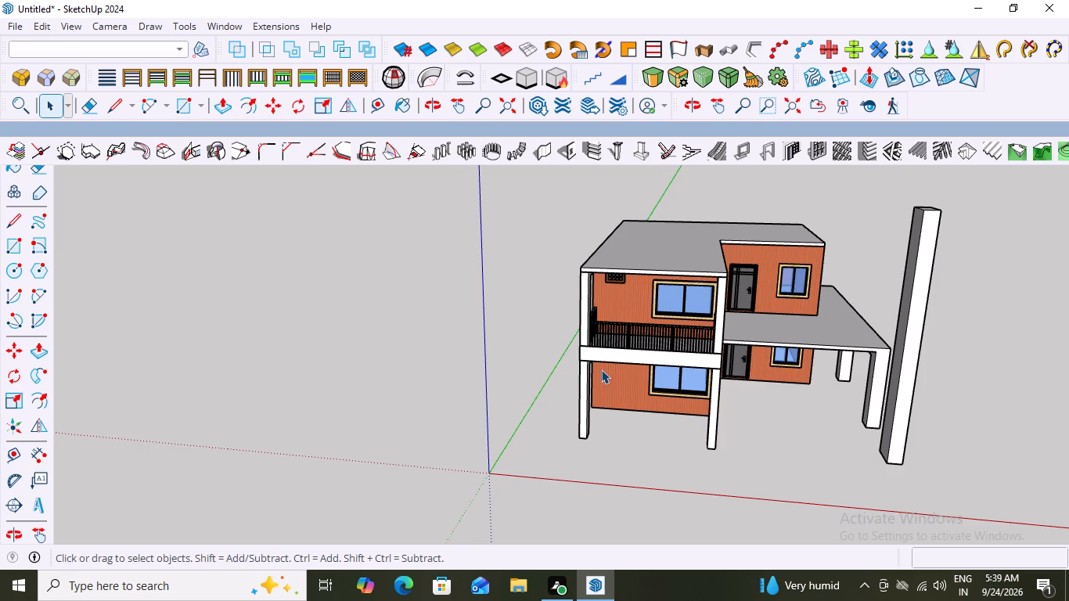
{"action": "key", "text": "ctrl+z"}
{"action": "key", "text": "ctrl+z"}
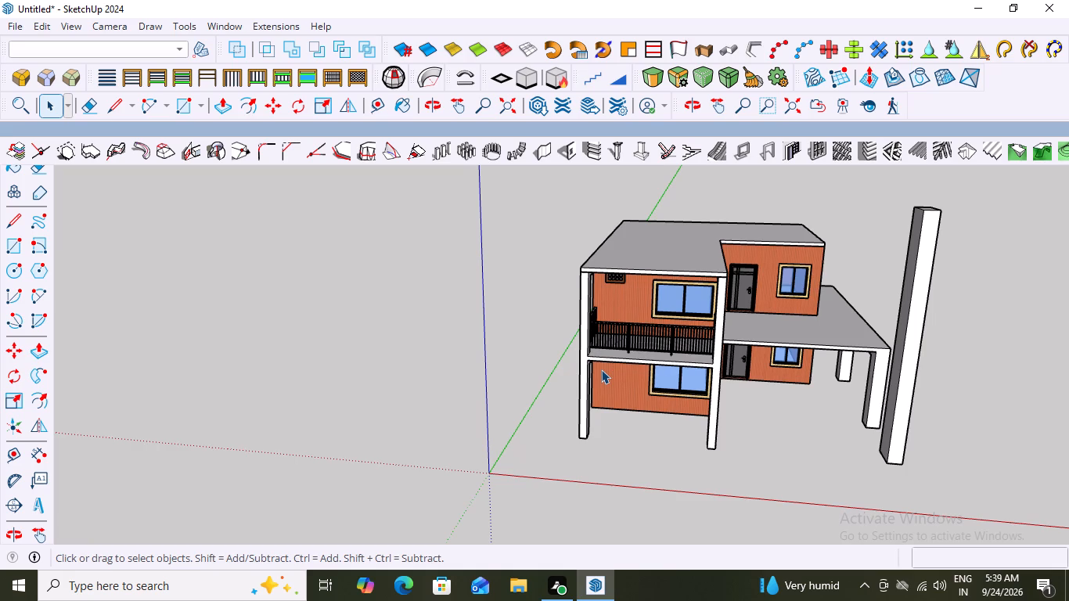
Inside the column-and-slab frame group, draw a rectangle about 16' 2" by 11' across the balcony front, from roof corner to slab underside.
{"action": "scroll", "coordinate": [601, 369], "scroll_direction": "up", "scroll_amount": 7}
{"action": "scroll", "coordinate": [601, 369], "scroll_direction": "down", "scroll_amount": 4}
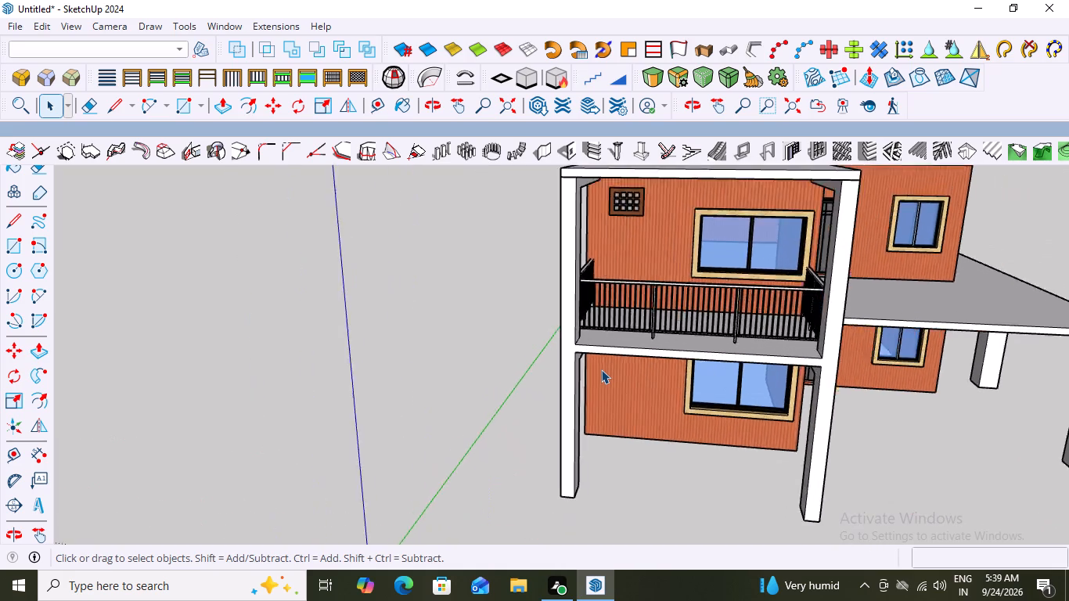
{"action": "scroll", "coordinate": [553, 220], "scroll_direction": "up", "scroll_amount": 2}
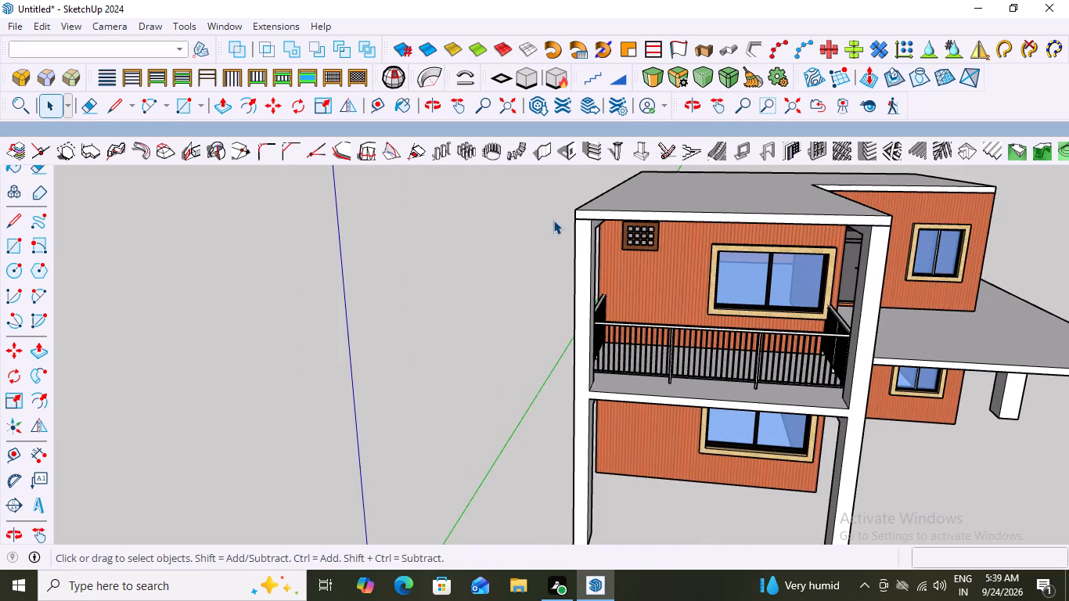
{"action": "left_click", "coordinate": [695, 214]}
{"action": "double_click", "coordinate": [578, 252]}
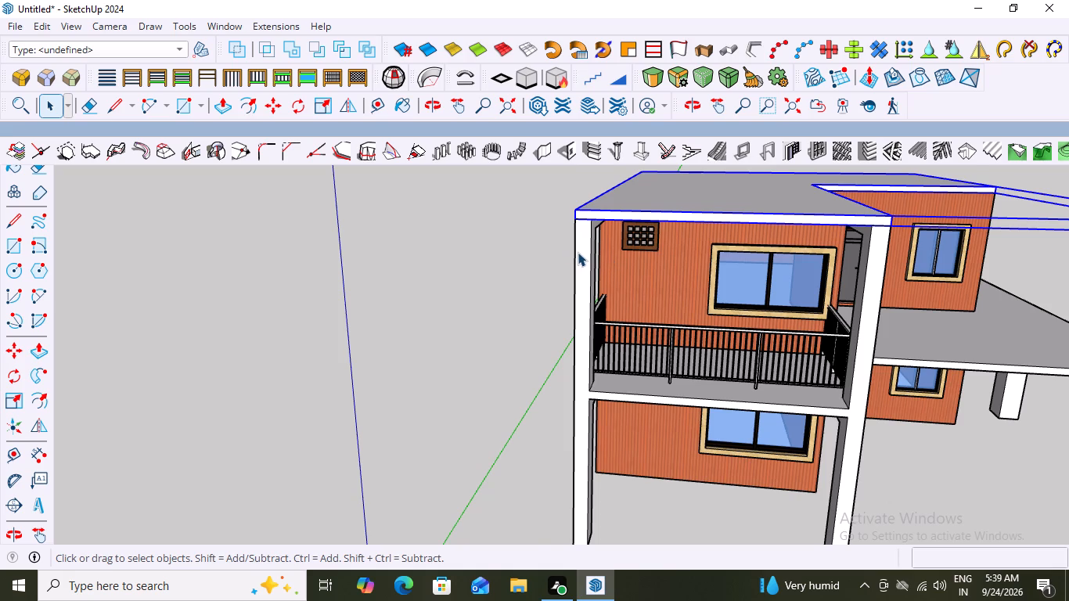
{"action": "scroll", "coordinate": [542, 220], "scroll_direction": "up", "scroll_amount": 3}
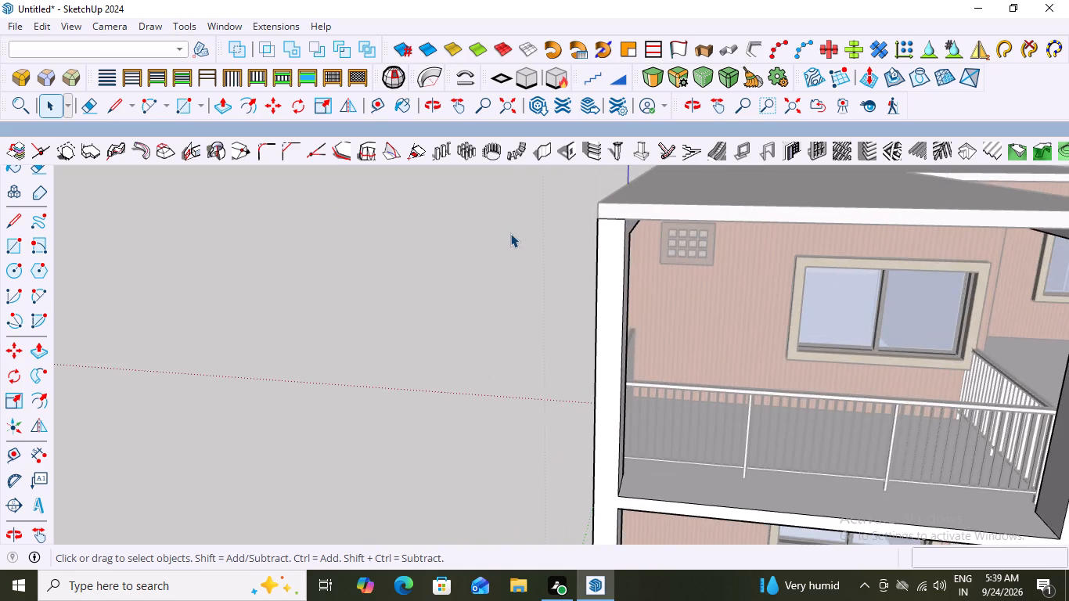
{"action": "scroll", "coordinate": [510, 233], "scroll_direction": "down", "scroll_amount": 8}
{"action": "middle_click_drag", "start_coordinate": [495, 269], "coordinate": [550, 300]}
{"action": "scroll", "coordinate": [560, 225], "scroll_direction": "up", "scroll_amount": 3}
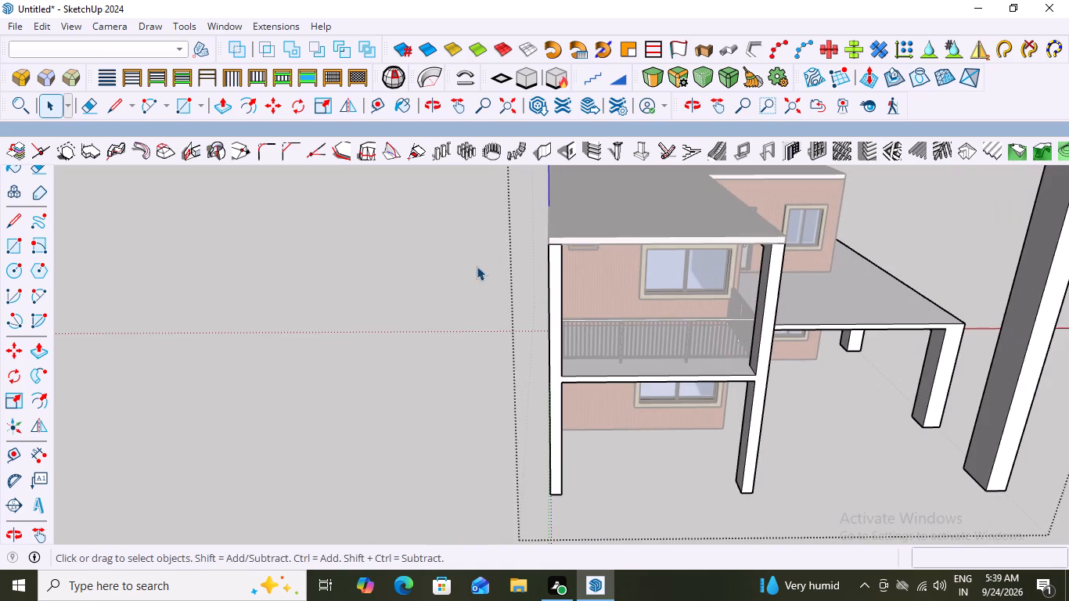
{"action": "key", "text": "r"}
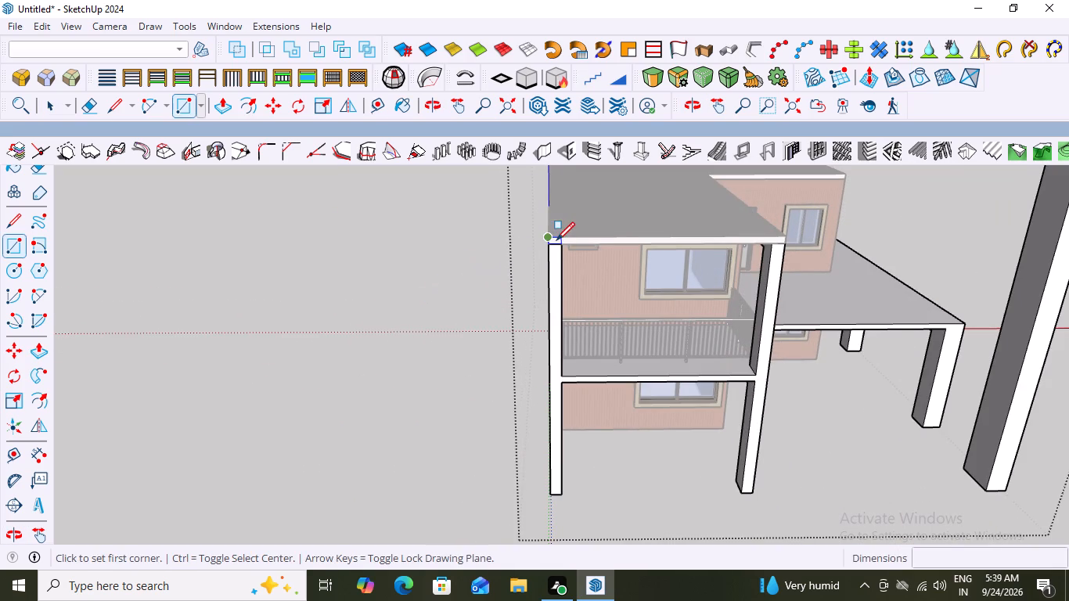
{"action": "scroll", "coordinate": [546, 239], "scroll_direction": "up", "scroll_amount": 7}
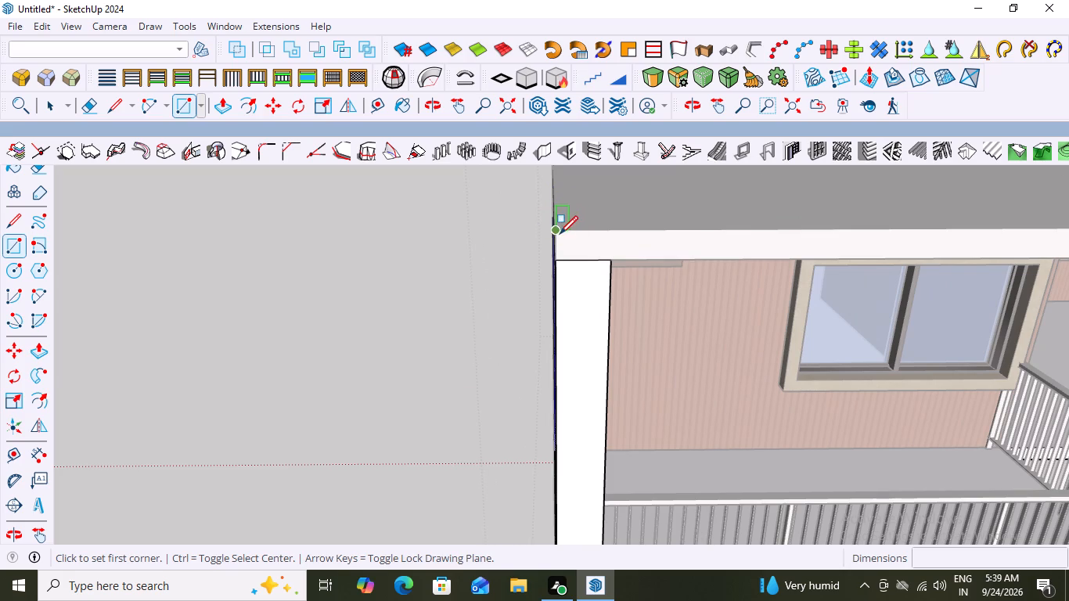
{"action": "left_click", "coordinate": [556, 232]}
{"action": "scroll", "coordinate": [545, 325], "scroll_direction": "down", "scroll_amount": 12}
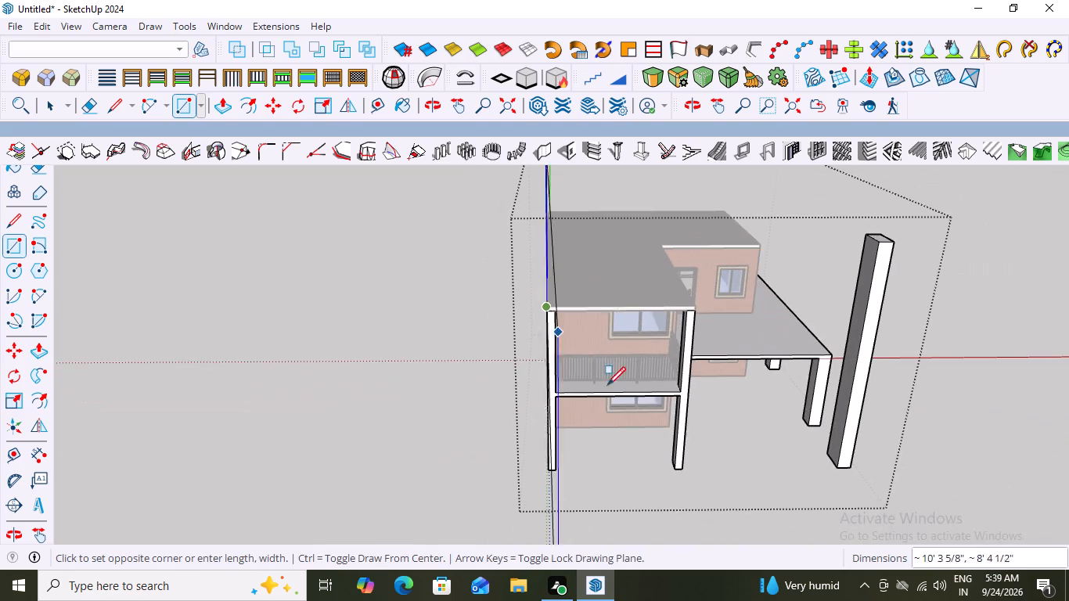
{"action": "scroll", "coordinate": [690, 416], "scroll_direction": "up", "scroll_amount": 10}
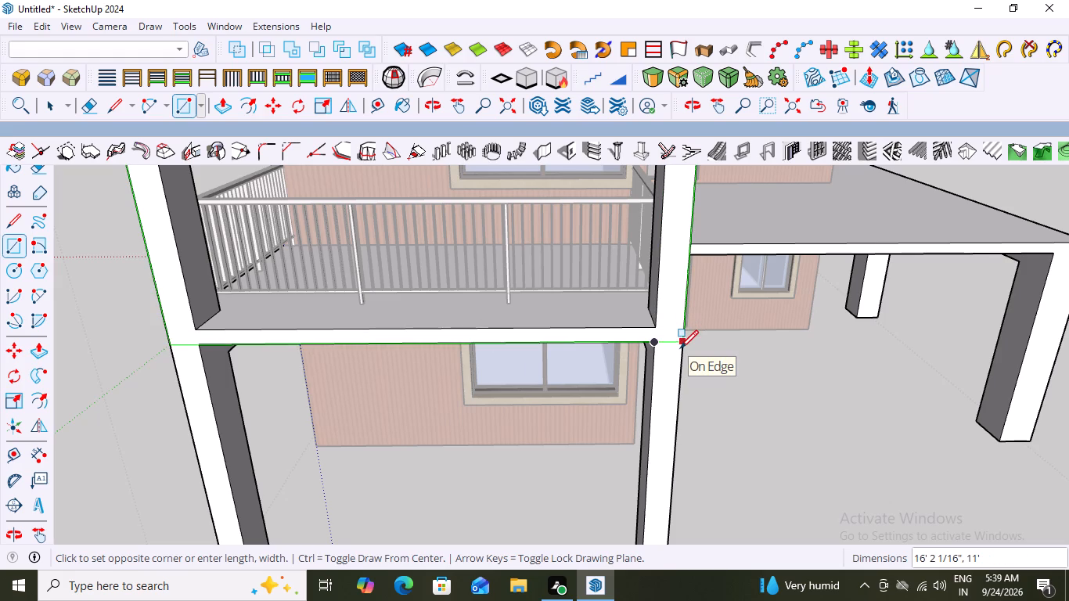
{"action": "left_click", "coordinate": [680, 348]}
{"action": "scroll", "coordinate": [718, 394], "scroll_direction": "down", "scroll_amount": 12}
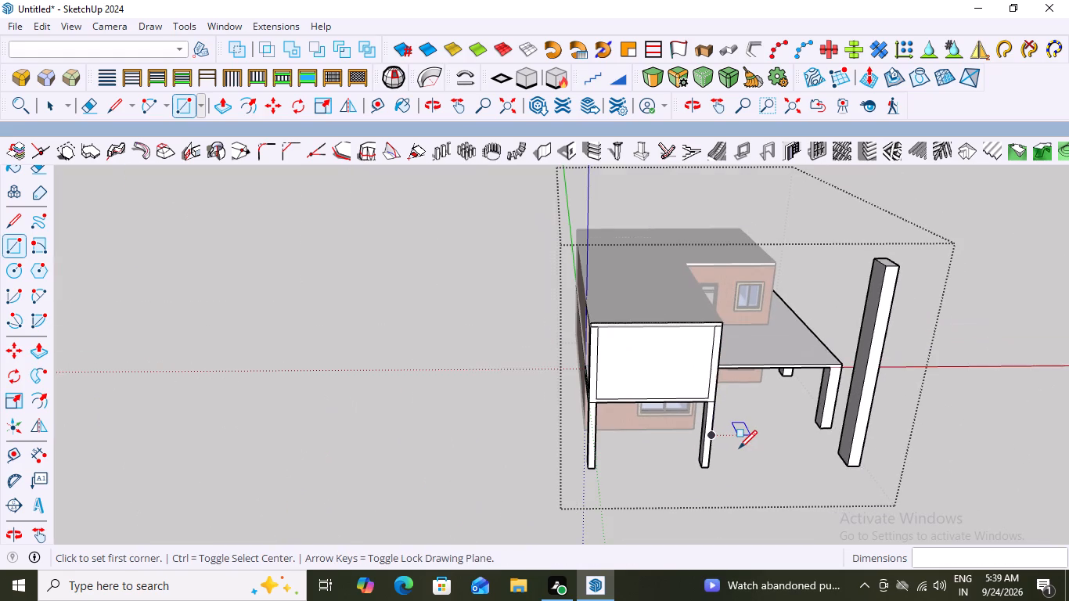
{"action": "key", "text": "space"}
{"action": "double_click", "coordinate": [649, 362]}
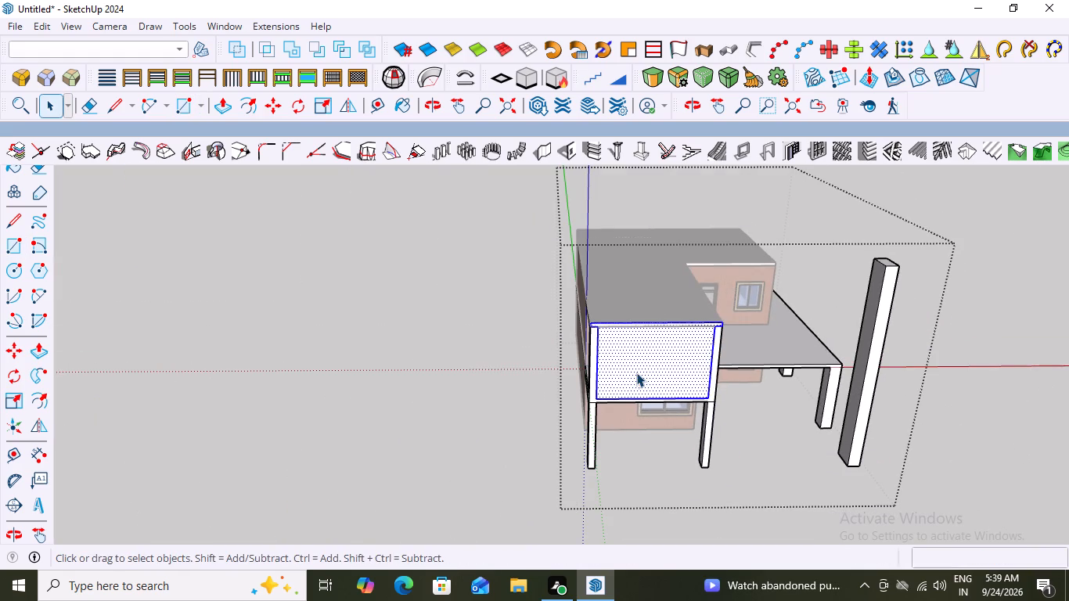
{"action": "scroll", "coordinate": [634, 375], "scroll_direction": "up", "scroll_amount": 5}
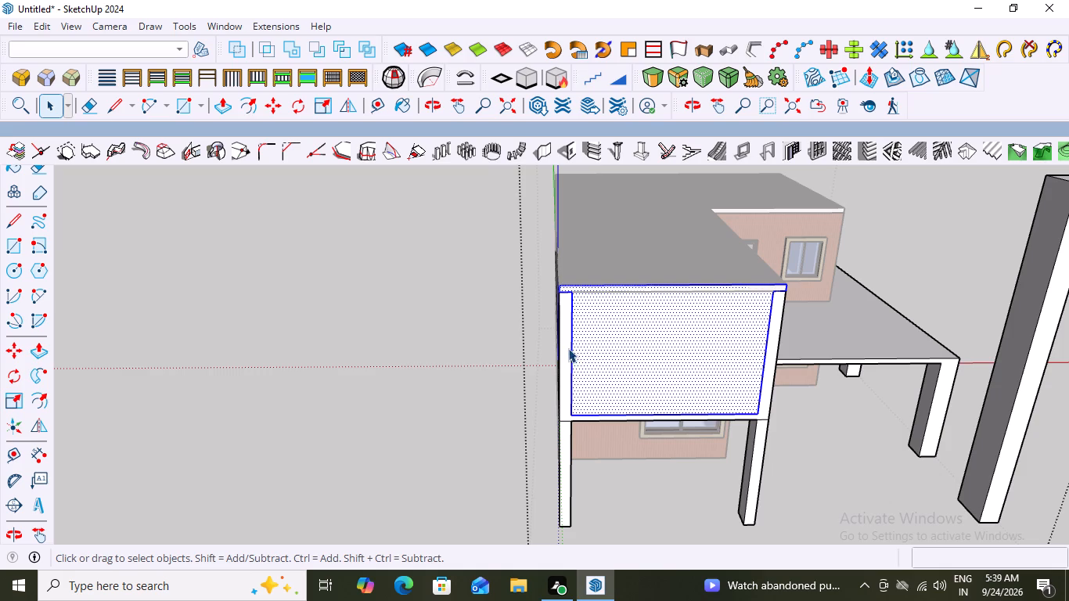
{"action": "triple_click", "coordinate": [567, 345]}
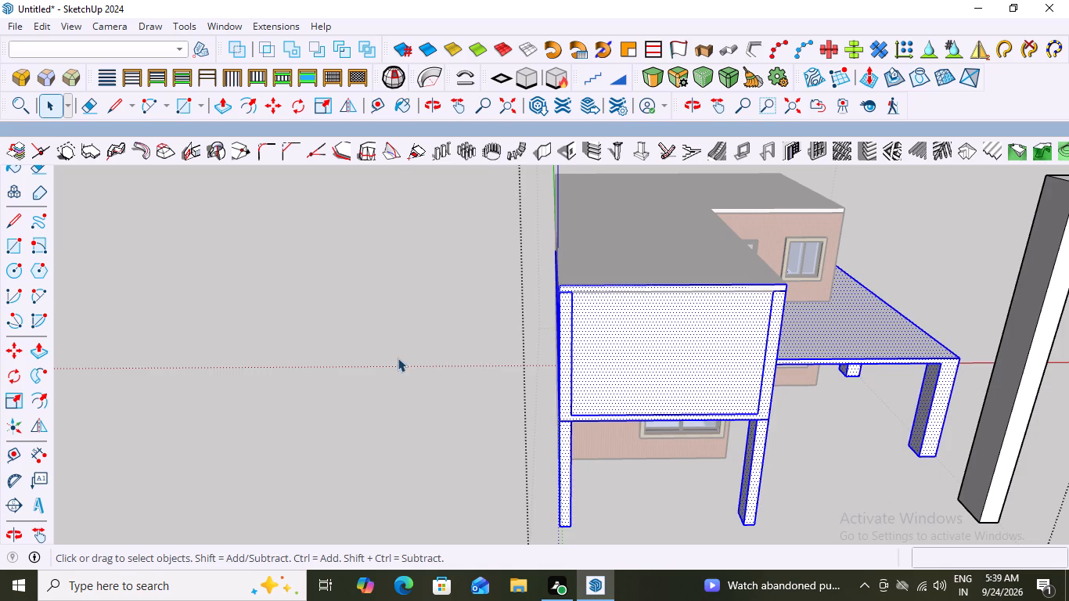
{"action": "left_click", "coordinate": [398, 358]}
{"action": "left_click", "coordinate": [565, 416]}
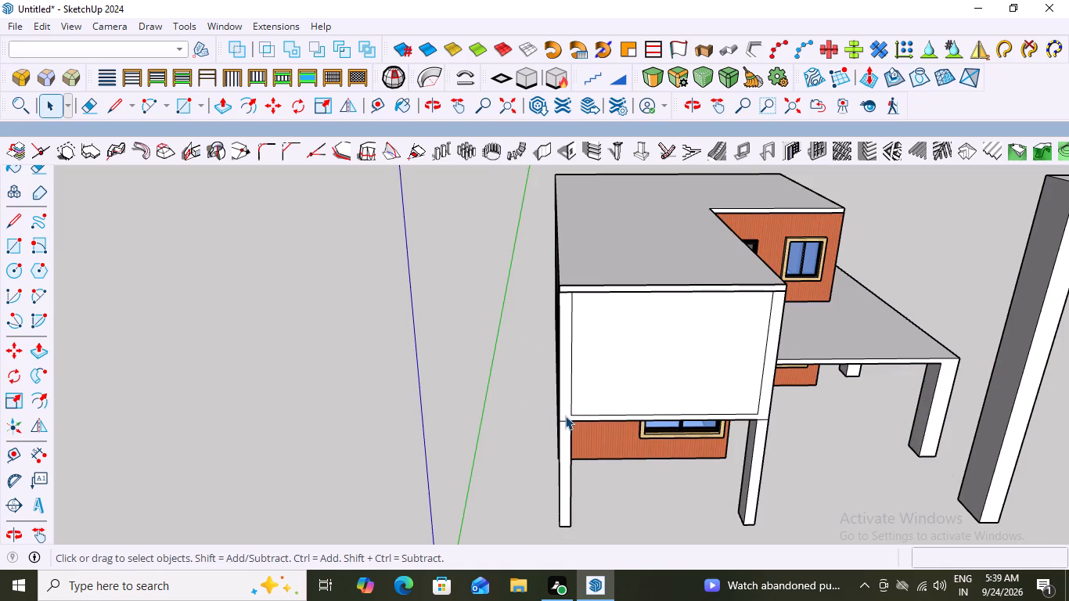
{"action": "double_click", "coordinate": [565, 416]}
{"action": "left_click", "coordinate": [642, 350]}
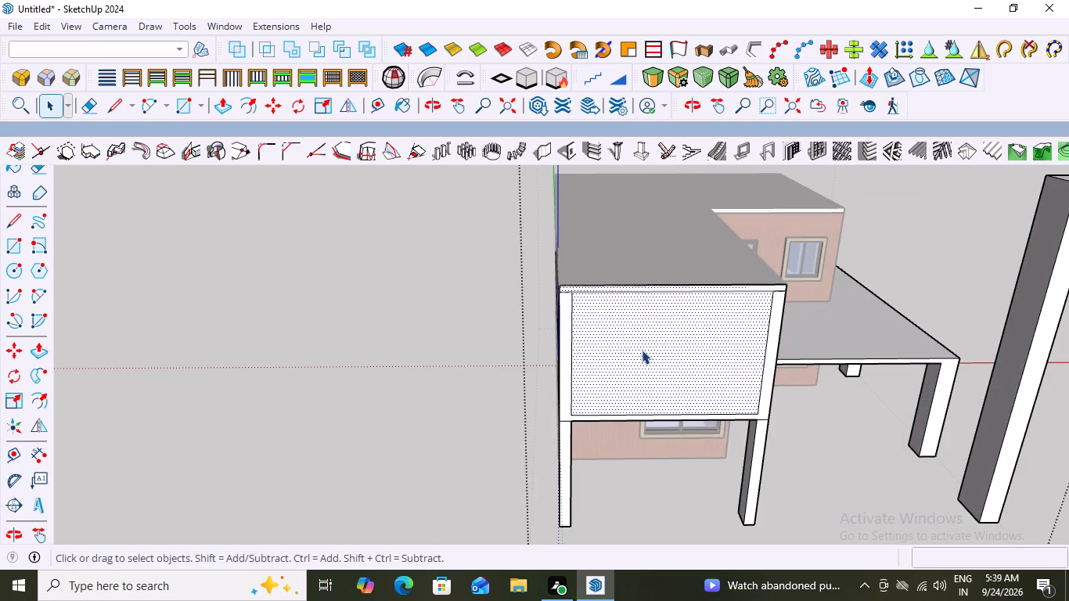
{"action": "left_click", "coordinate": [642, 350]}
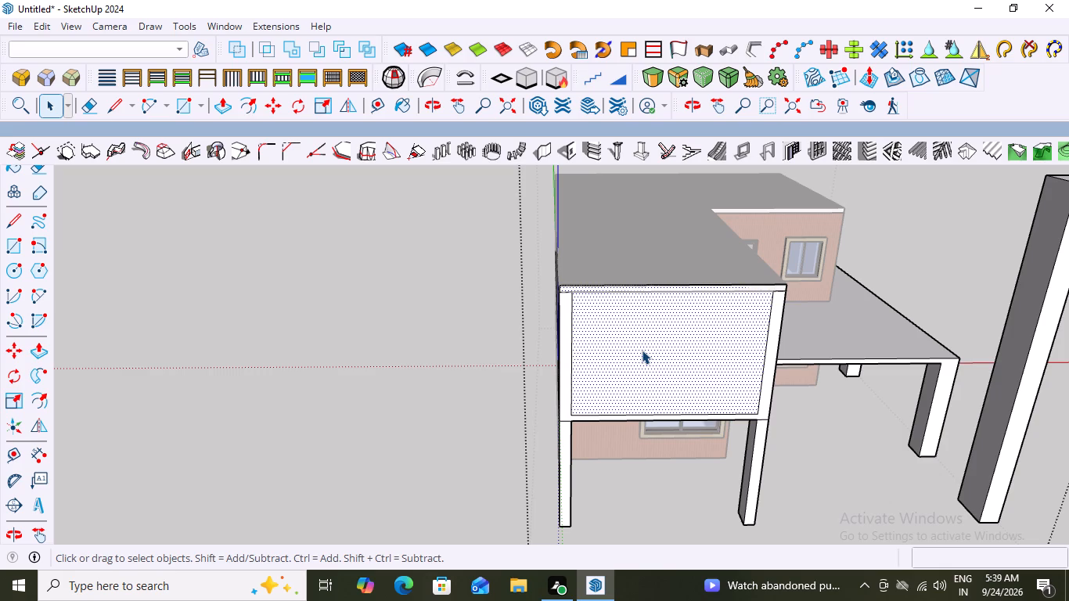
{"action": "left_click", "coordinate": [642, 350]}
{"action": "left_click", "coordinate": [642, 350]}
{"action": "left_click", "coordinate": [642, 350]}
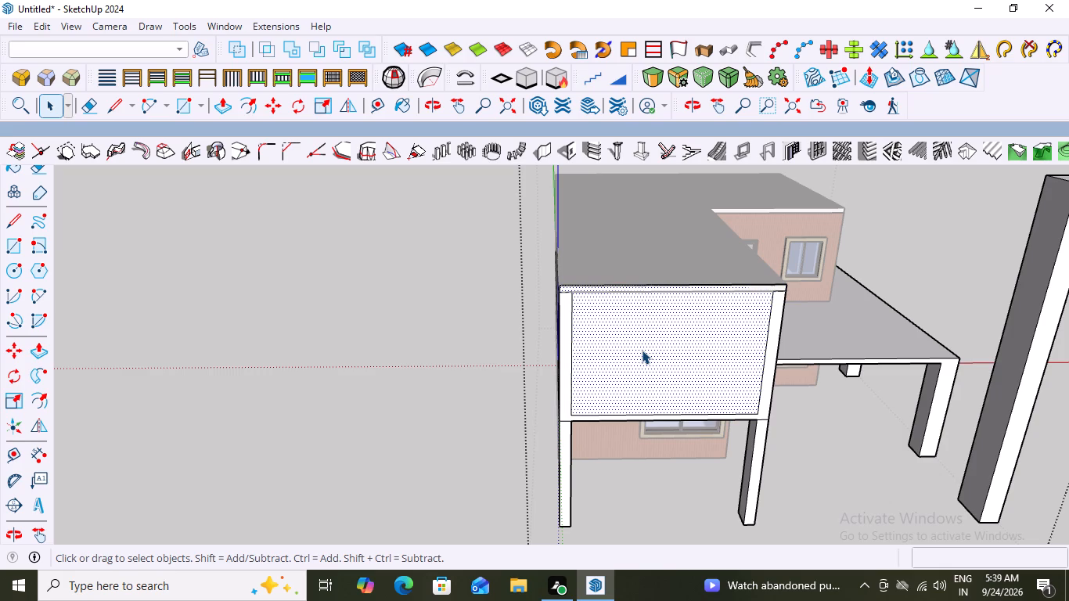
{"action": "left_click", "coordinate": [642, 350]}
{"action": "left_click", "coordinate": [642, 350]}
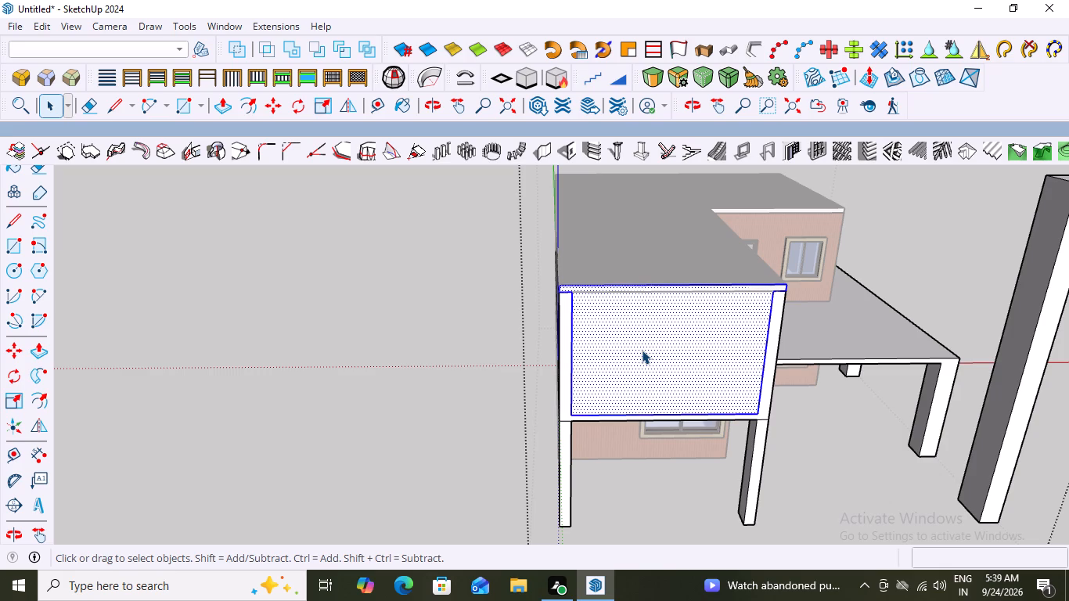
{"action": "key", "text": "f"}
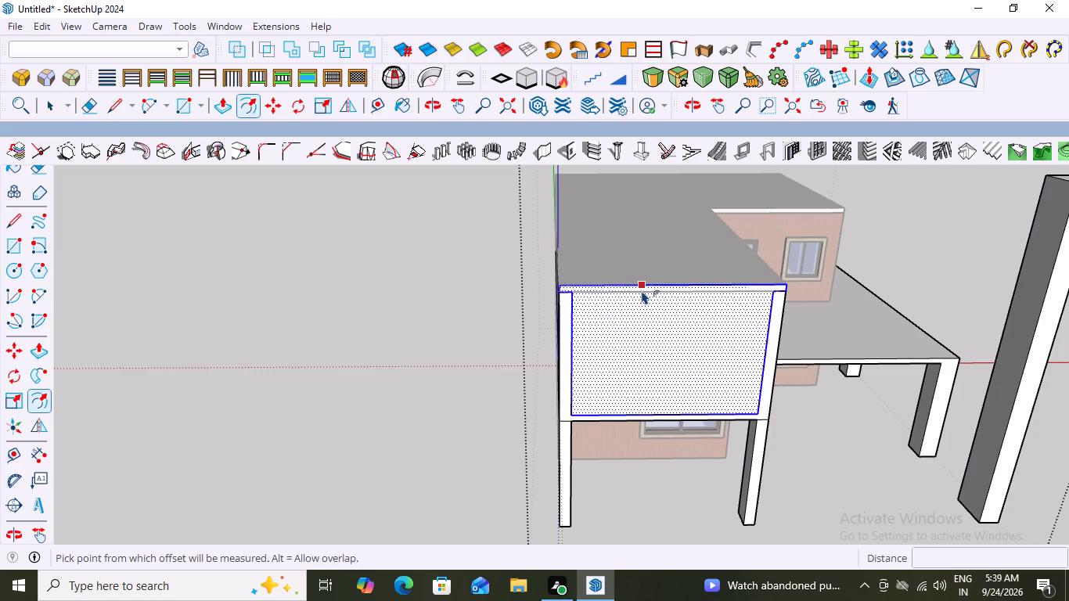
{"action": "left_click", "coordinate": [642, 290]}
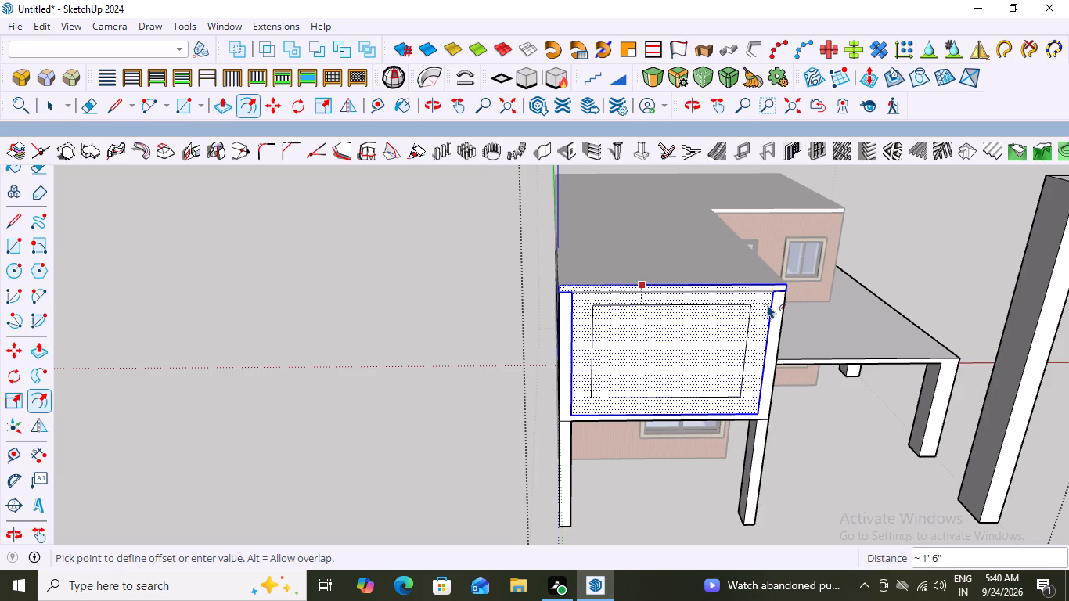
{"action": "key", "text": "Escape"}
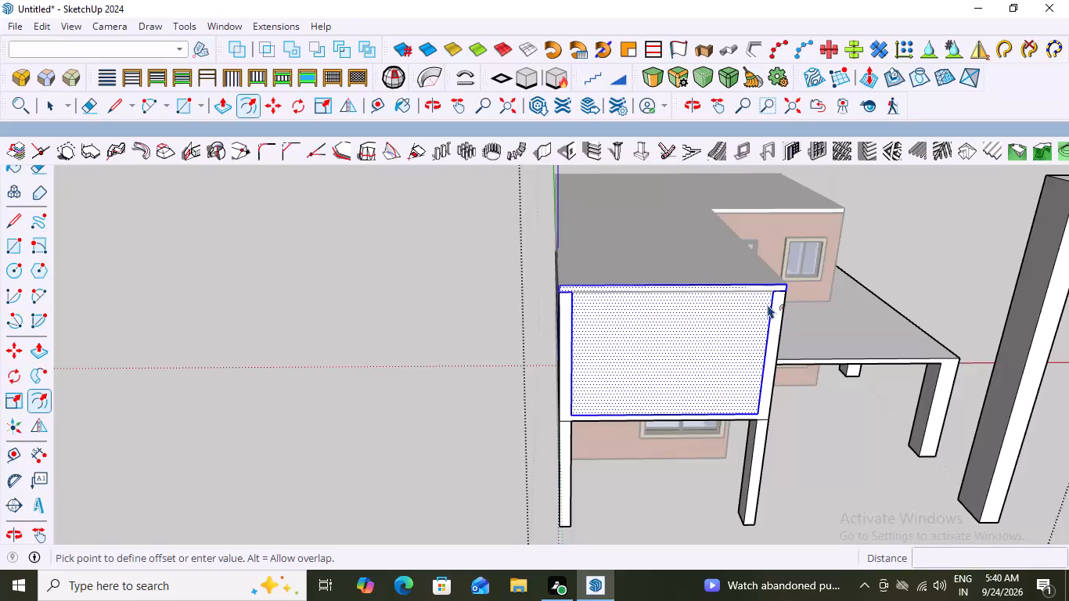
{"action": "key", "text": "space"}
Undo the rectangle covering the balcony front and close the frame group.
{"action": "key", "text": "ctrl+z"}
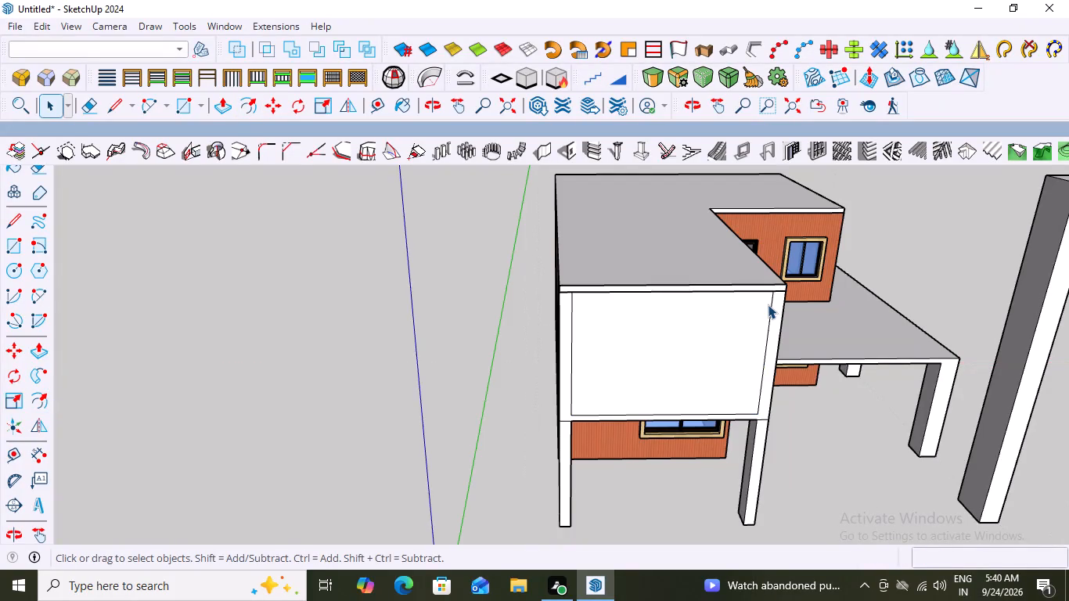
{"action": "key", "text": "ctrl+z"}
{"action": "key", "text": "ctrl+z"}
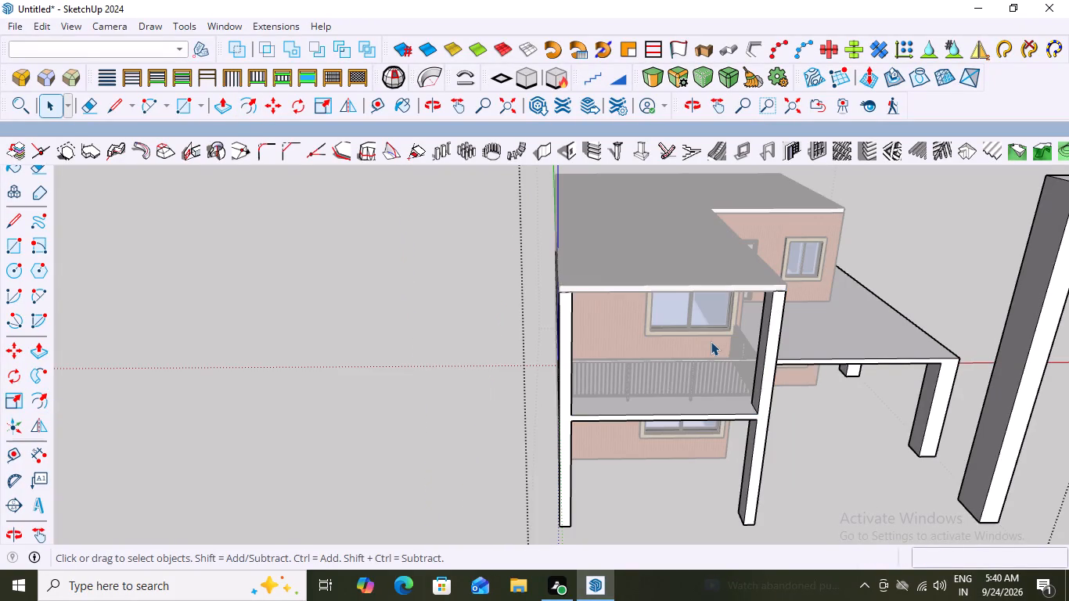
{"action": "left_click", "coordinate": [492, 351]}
Reopen the column-and-slab frame group and examine the balcony opening, columns and roof edge from the front and the side.
{"action": "middle_click_drag", "start_coordinate": [692, 403], "coordinate": [682, 370]}
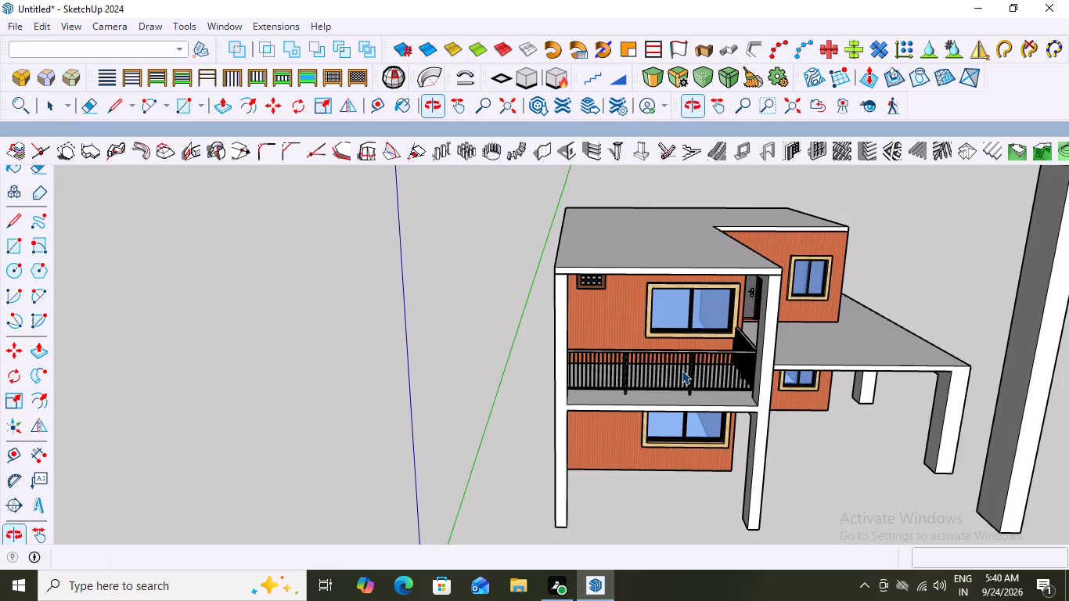
{"action": "scroll", "coordinate": [614, 353], "scroll_direction": "up", "scroll_amount": 2}
{"action": "double_click", "coordinate": [550, 315]}
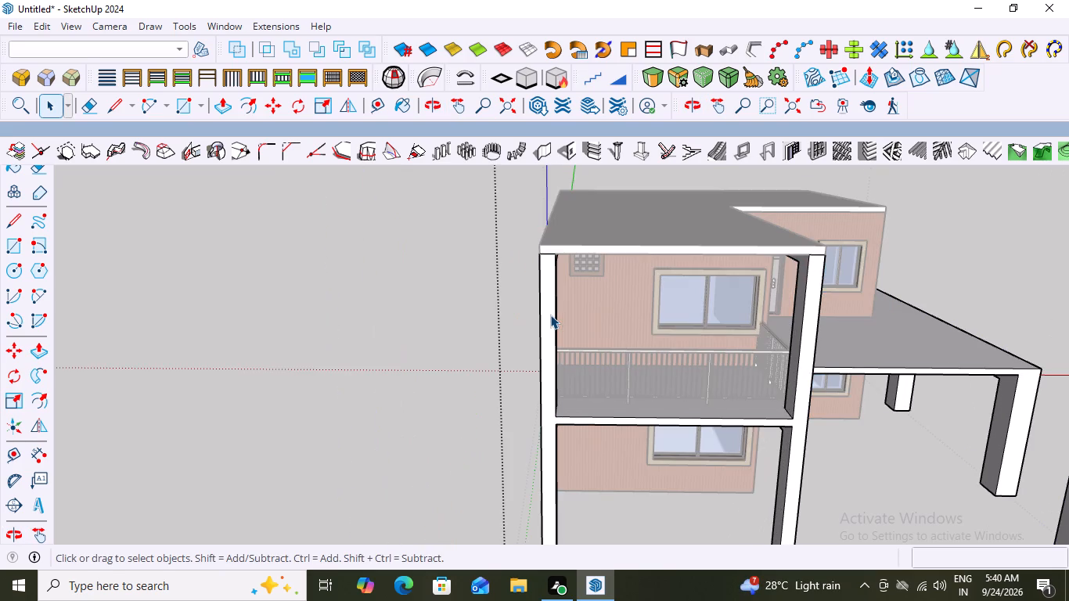
{"action": "scroll", "coordinate": [410, 374], "scroll_direction": "down", "scroll_amount": 2}
{"action": "middle_click_drag", "start_coordinate": [596, 438], "coordinate": [646, 449]}
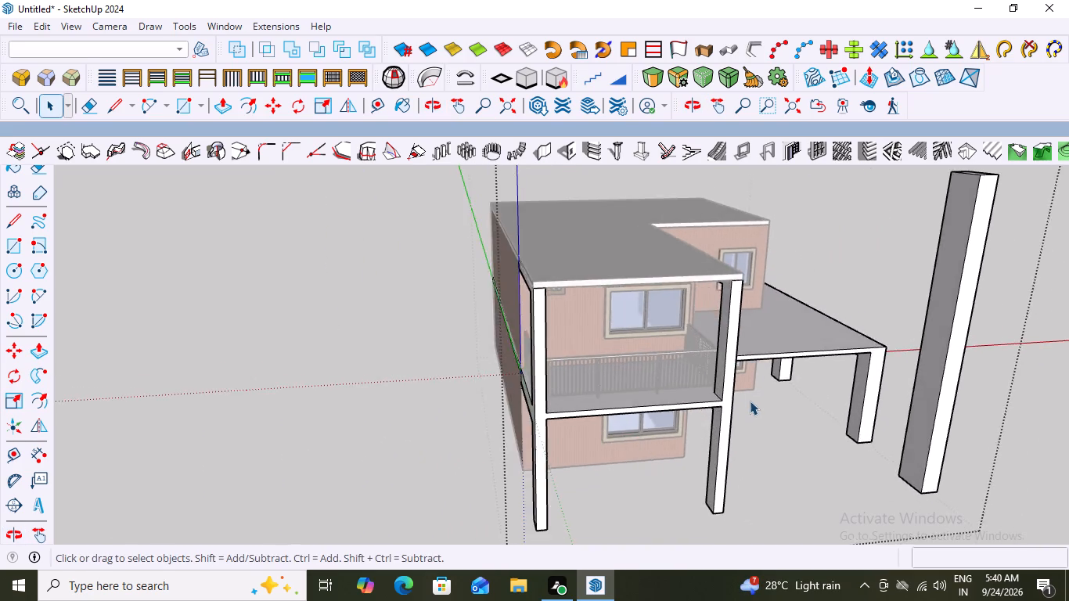
{"action": "scroll", "coordinate": [750, 401], "scroll_direction": "up", "scroll_amount": 7}
{"action": "scroll", "coordinate": [693, 383], "scroll_direction": "down", "scroll_amount": 11}
{"action": "middle_click_drag", "start_coordinate": [684, 366], "coordinate": [671, 369]}
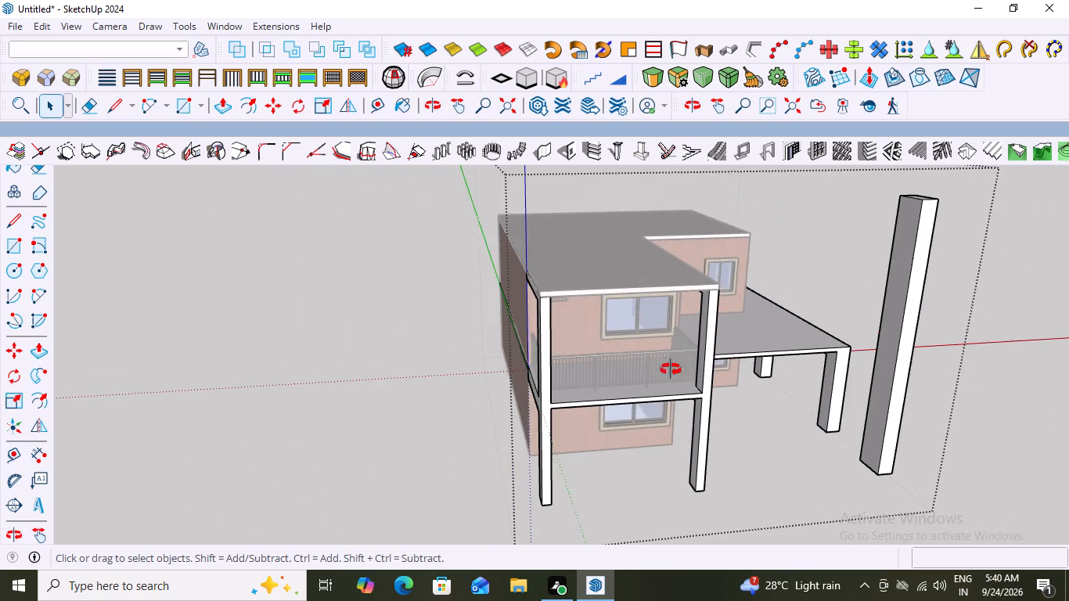
{"action": "middle_click_drag", "start_coordinate": [671, 369], "coordinate": [993, 315]}
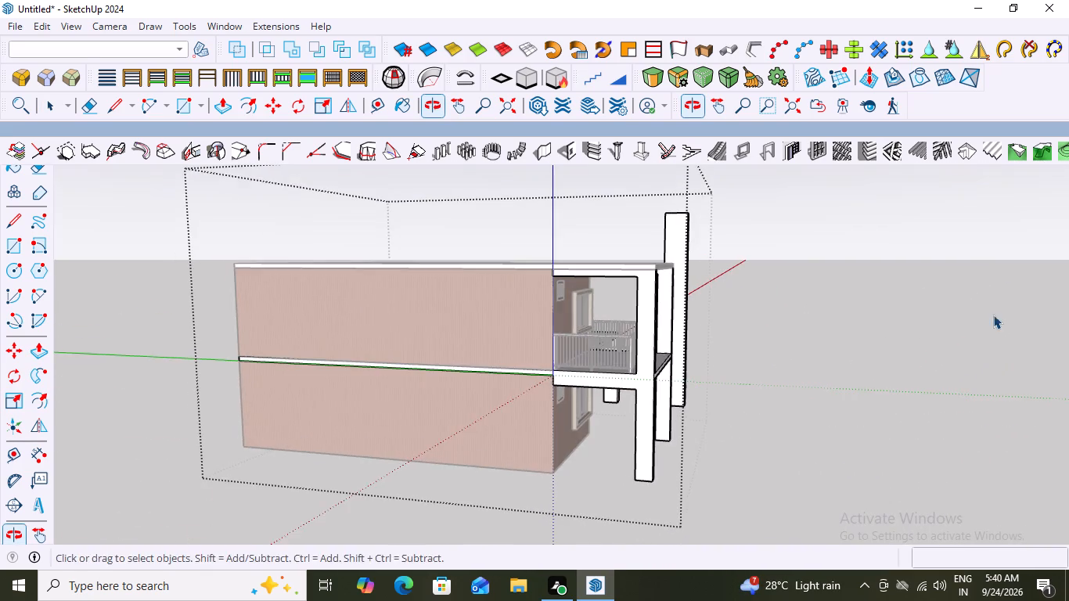
{"action": "middle_click_drag", "start_coordinate": [777, 360], "coordinate": [390, 392]}
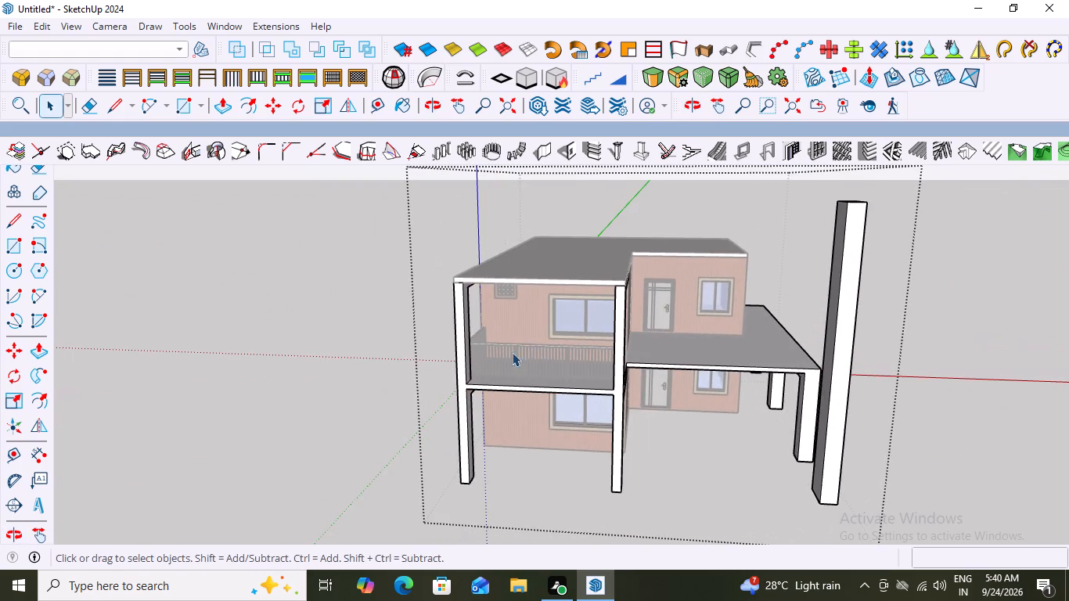
{"action": "scroll", "coordinate": [517, 370], "scroll_direction": "down", "scroll_amount": 4}
{"action": "middle_click_drag", "start_coordinate": [532, 411], "coordinate": [620, 405]}
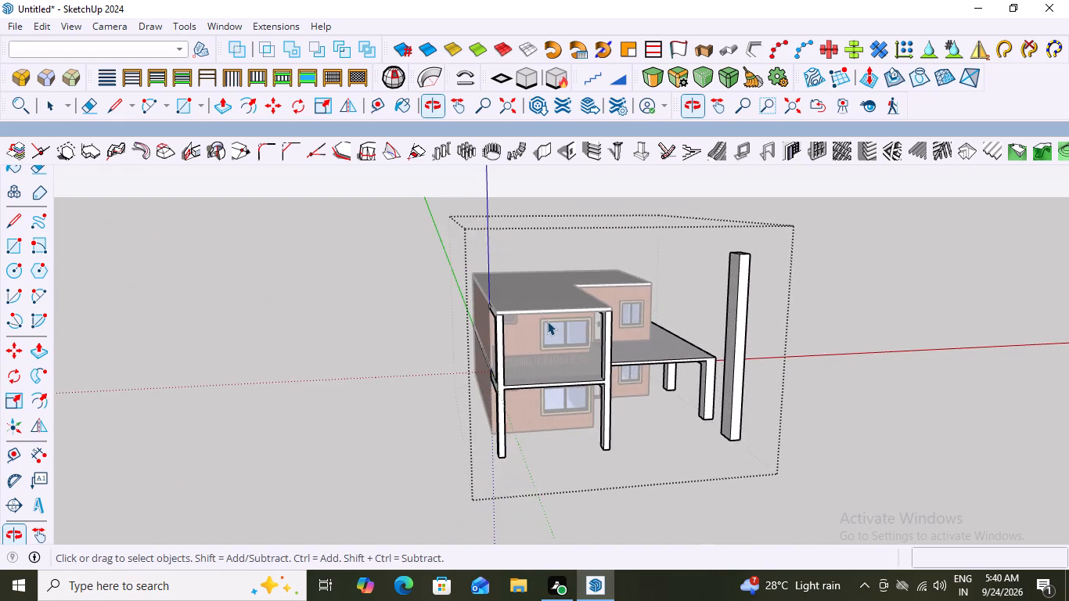
Draw a vertical strip rectangle about 1' 6" by 11' over the balcony's corner column, from roof corner to slab underside.
{"action": "scroll", "coordinate": [544, 321], "scroll_direction": "up", "scroll_amount": 3}
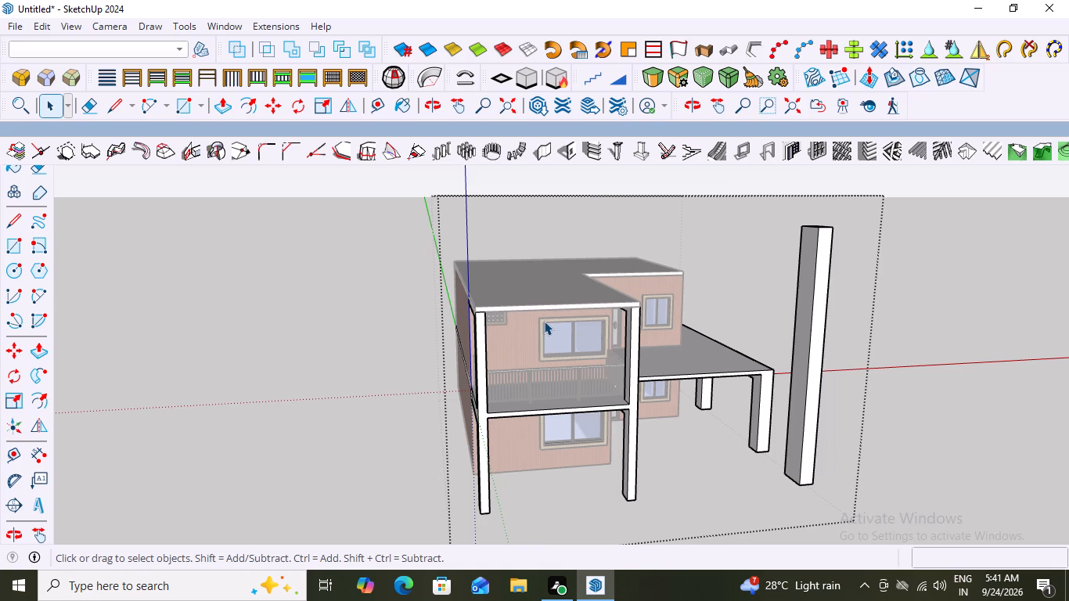
{"action": "scroll", "coordinate": [473, 333], "scroll_direction": "up", "scroll_amount": 4}
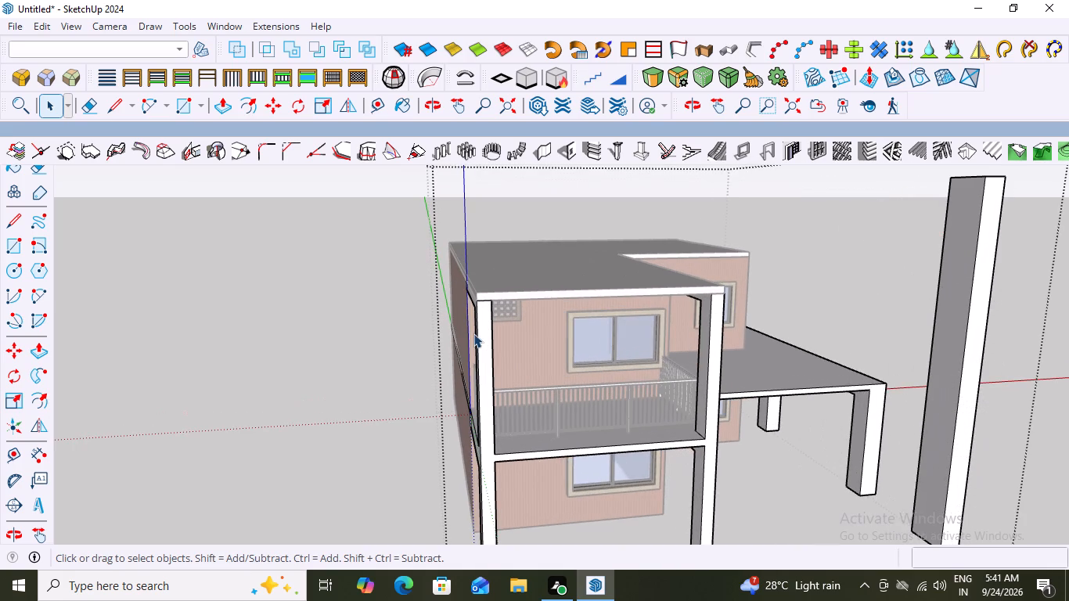
{"action": "key", "text": "r"}
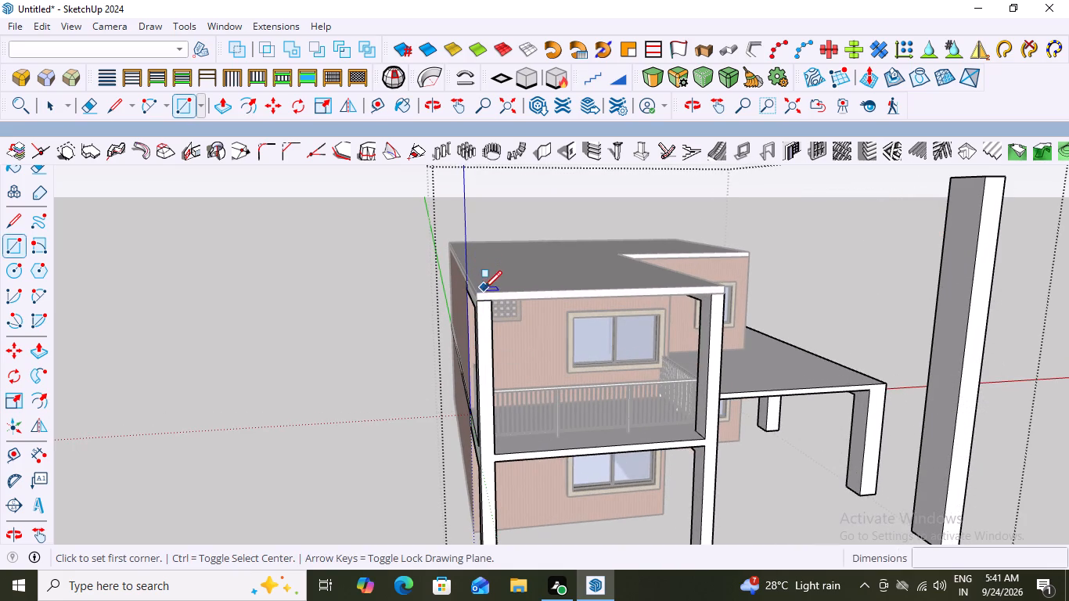
{"action": "scroll", "coordinate": [475, 297], "scroll_direction": "up", "scroll_amount": 3}
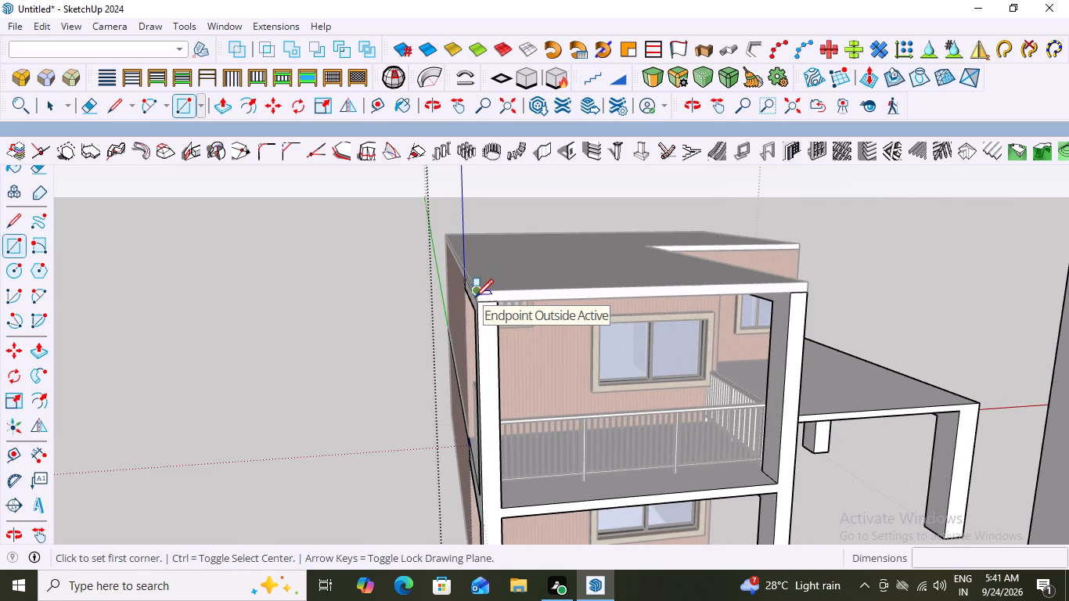
{"action": "left_click", "coordinate": [478, 294]}
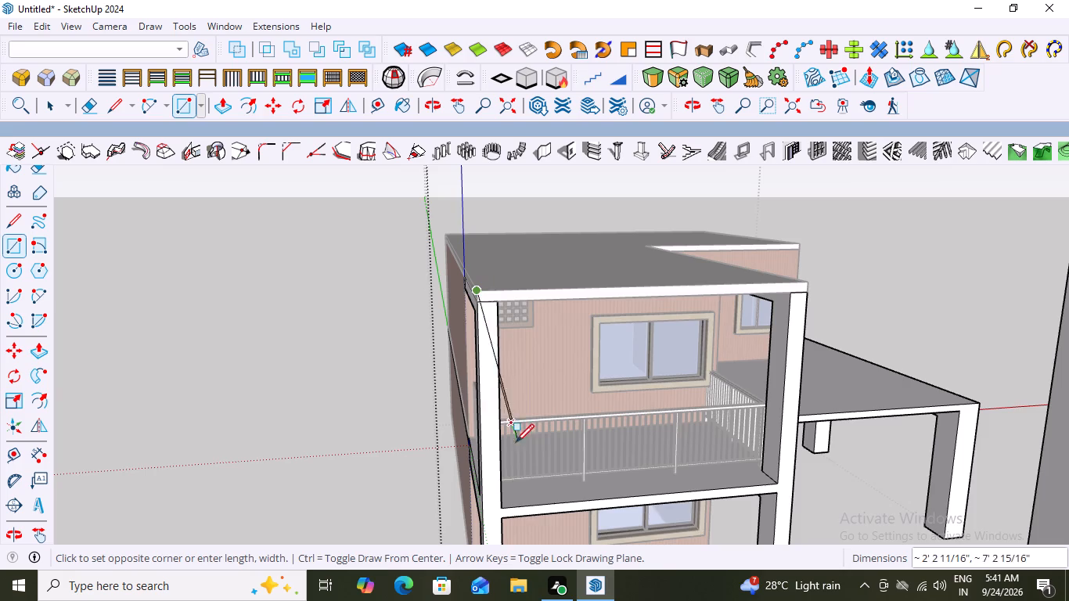
{"action": "scroll", "coordinate": [518, 456], "scroll_direction": "down", "scroll_amount": 3}
{"action": "scroll", "coordinate": [508, 520], "scroll_direction": "up", "scroll_amount": 6}
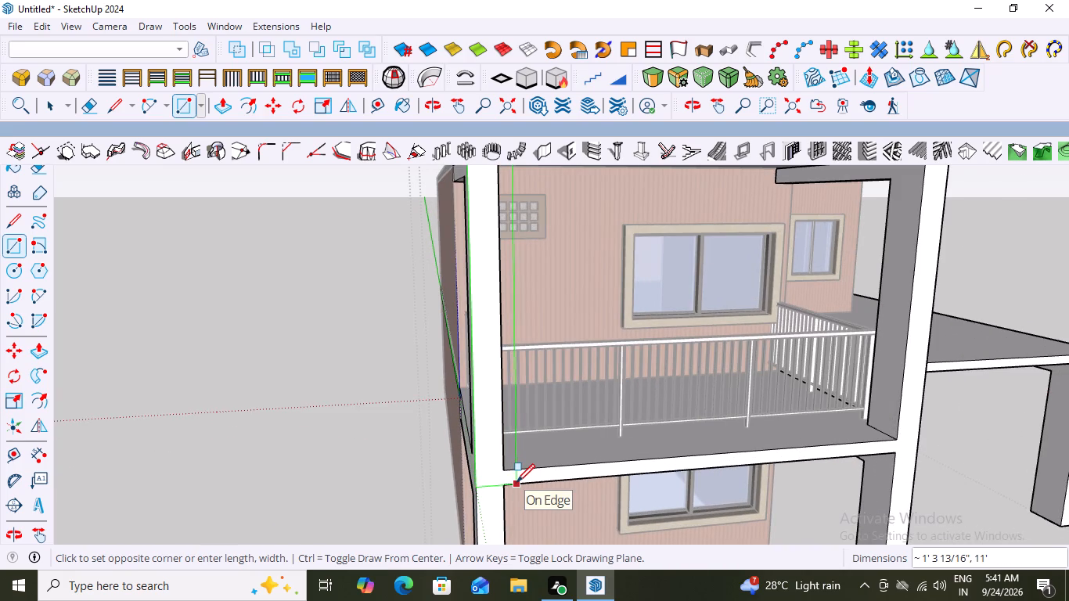
{"action": "scroll", "coordinate": [517, 482], "scroll_direction": "down", "scroll_amount": 3}
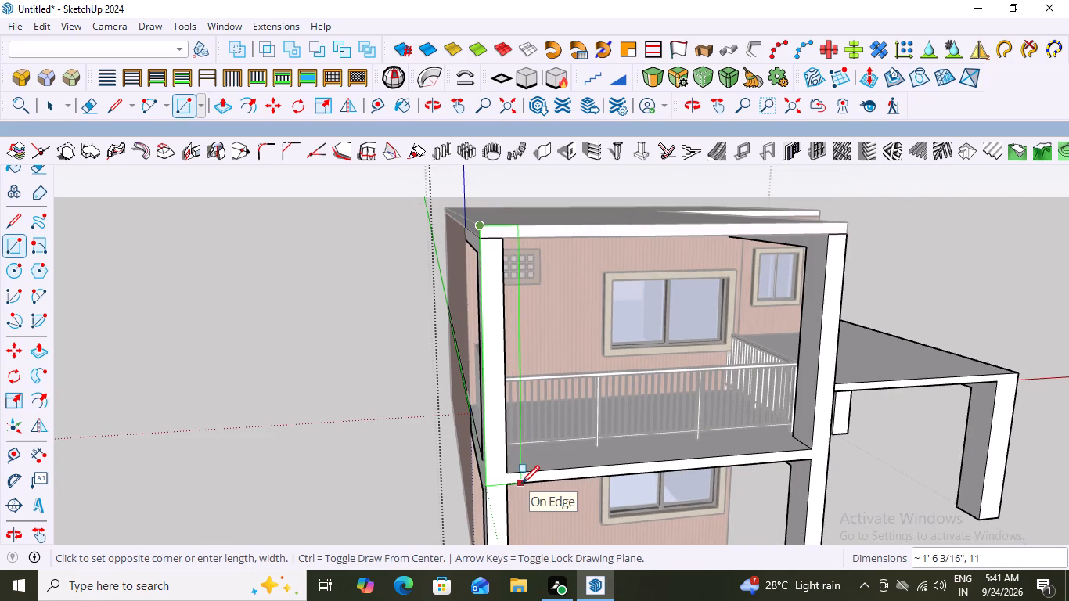
{"action": "left_click", "coordinate": [521, 484]}
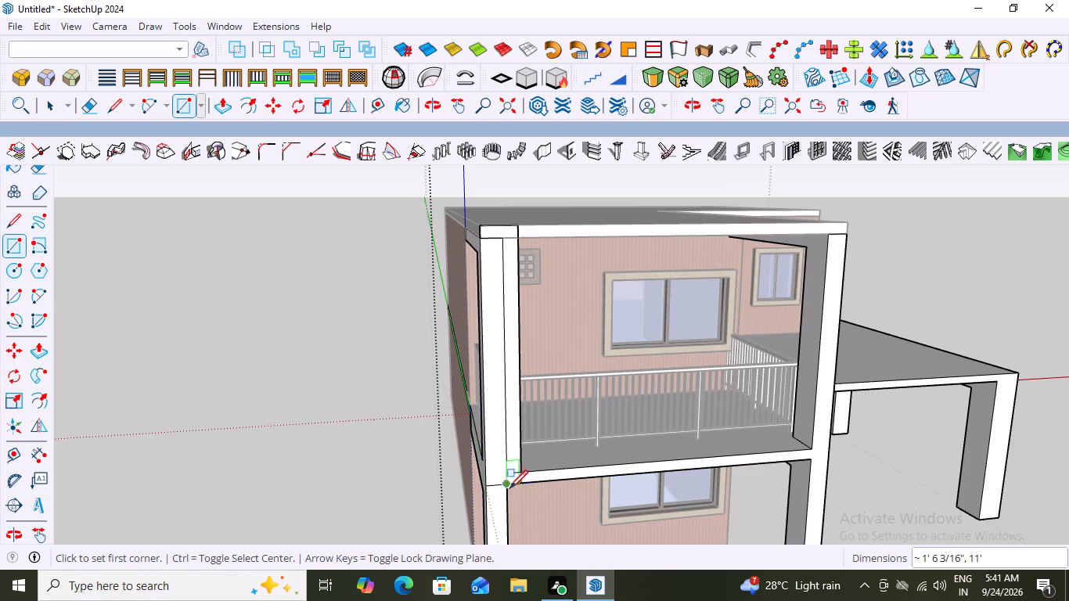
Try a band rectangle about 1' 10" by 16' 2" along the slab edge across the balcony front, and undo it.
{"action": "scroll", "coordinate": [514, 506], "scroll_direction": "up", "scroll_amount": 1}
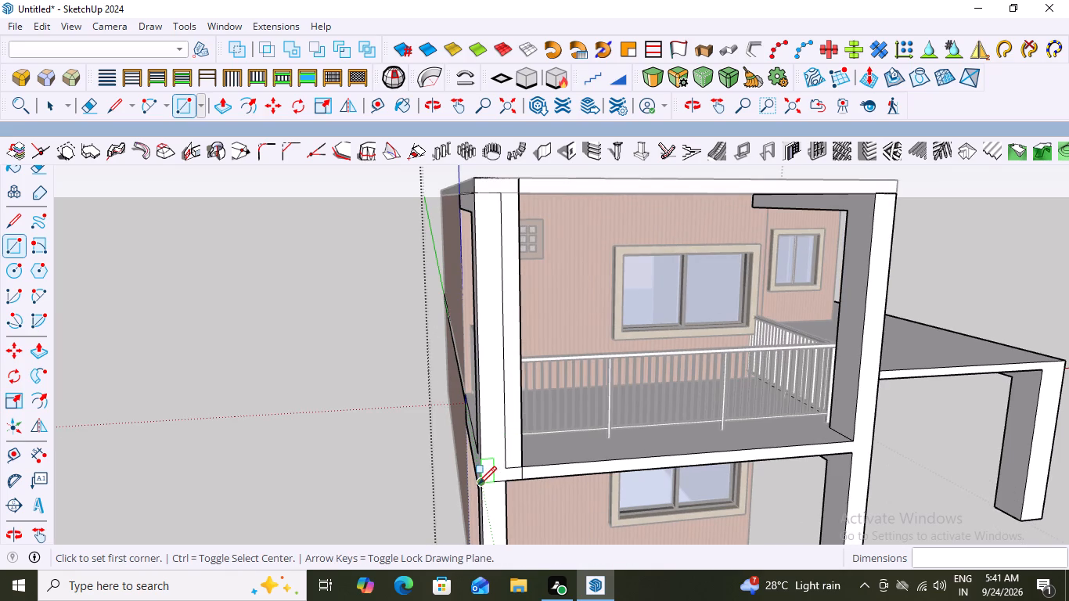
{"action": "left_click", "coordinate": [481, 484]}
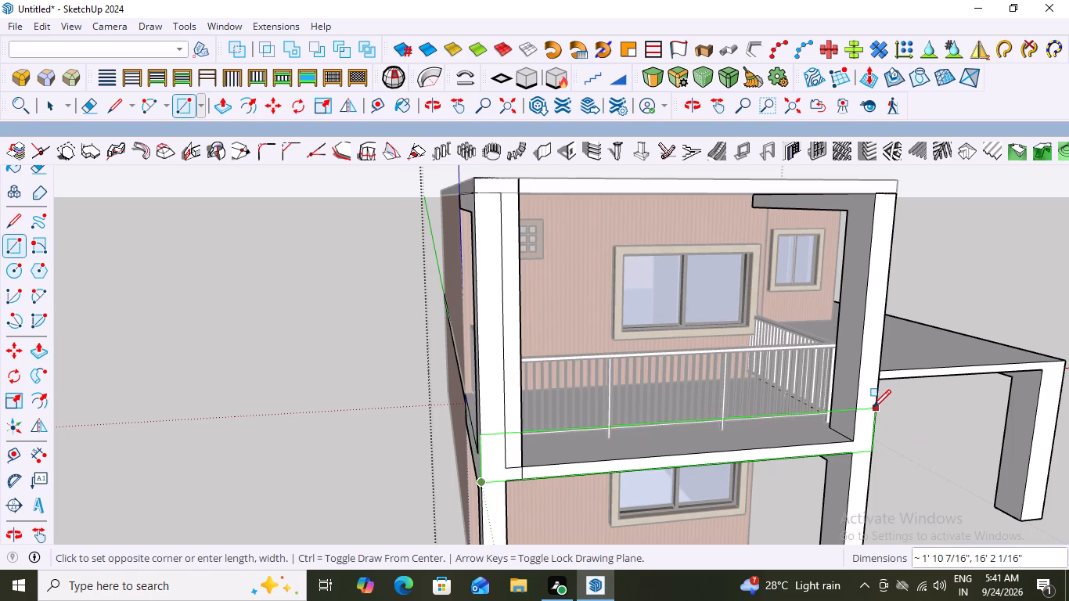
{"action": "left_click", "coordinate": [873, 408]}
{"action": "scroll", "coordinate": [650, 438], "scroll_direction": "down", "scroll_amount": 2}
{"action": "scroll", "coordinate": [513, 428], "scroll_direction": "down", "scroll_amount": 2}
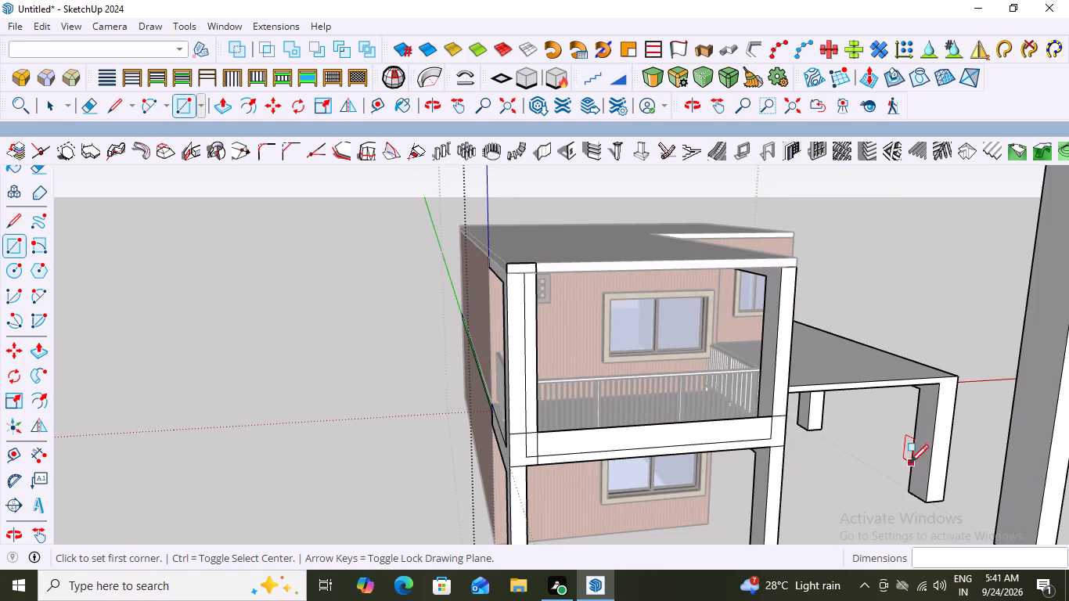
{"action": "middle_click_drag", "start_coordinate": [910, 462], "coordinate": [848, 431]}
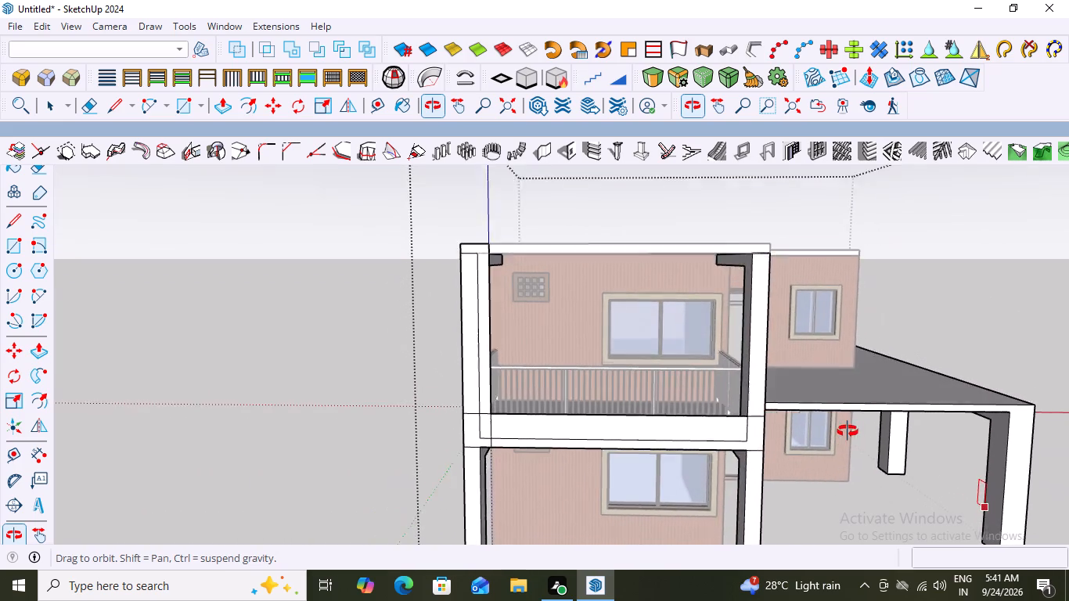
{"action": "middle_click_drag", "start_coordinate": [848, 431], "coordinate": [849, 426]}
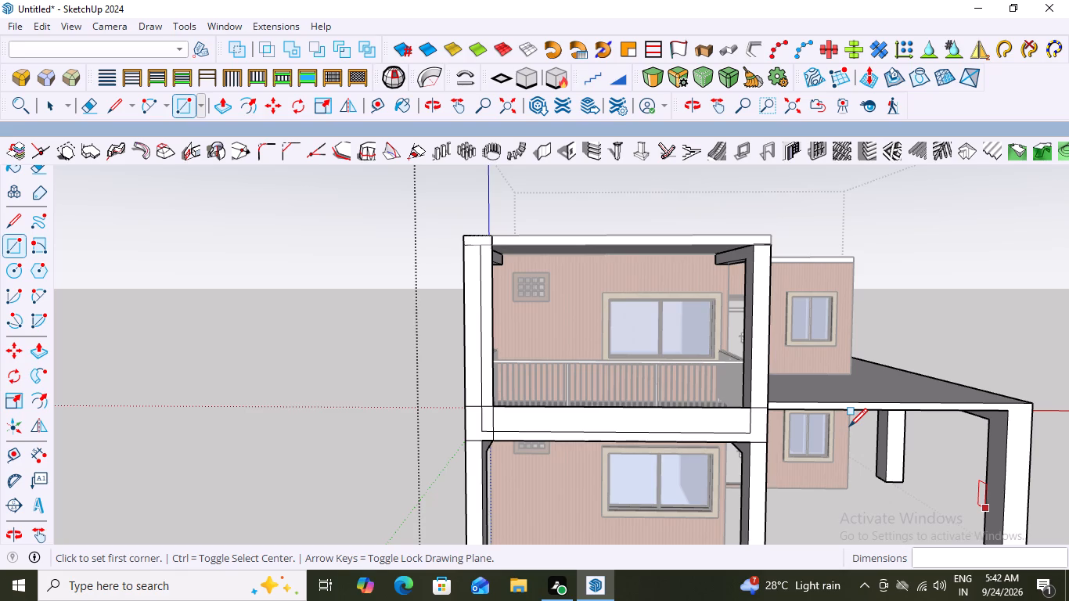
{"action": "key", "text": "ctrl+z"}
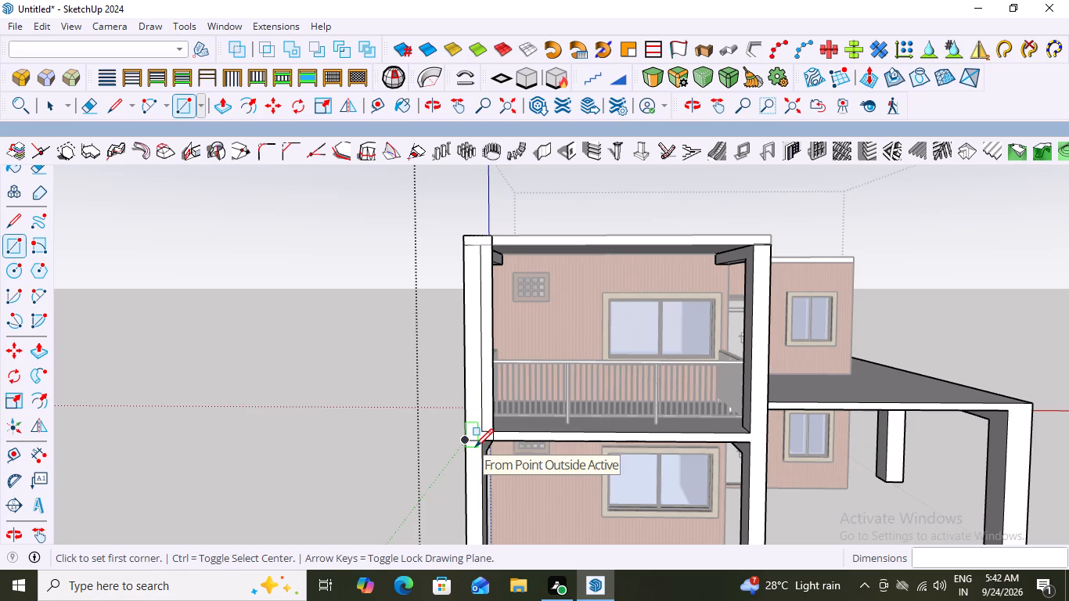
Draw a band rectangle about 1' 9" by 16' 2" across the balcony front, from the slab's lower corner to the far column.
{"action": "left_click", "coordinate": [464, 441]}
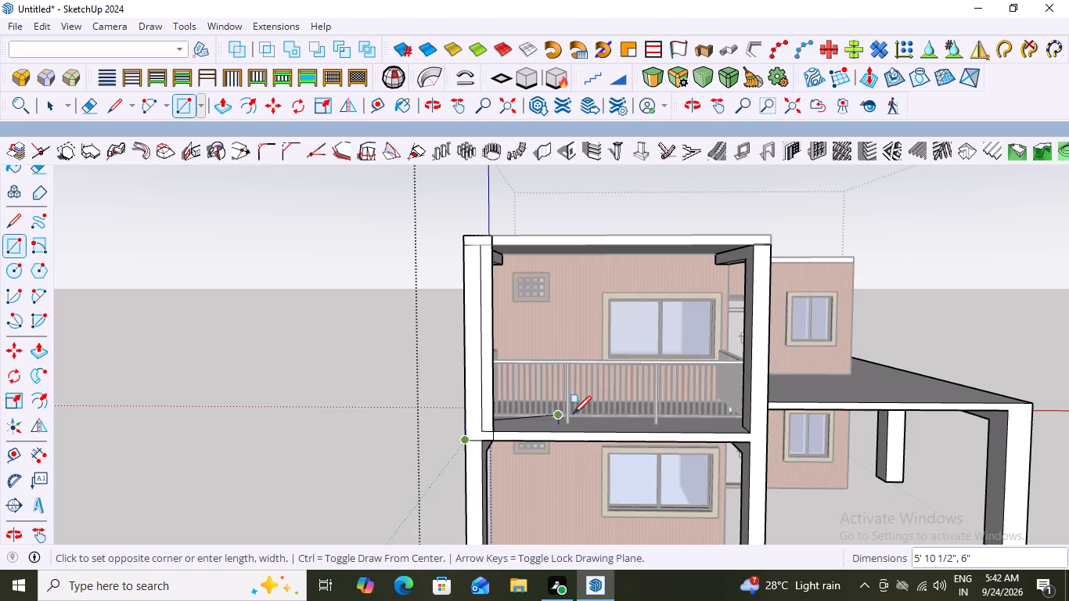
{"action": "left_click", "coordinate": [766, 410]}
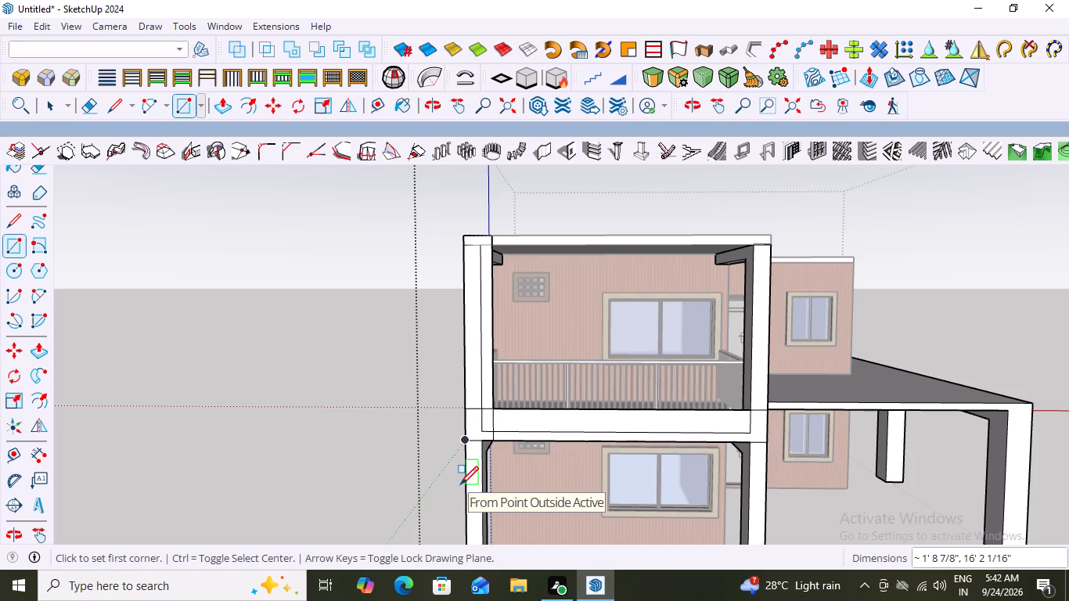
{"action": "key", "text": "space"}
{"action": "scroll", "coordinate": [358, 444], "scroll_direction": "down", "scroll_amount": 2}
{"action": "scroll", "coordinate": [358, 444], "scroll_direction": "up", "scroll_amount": 2}
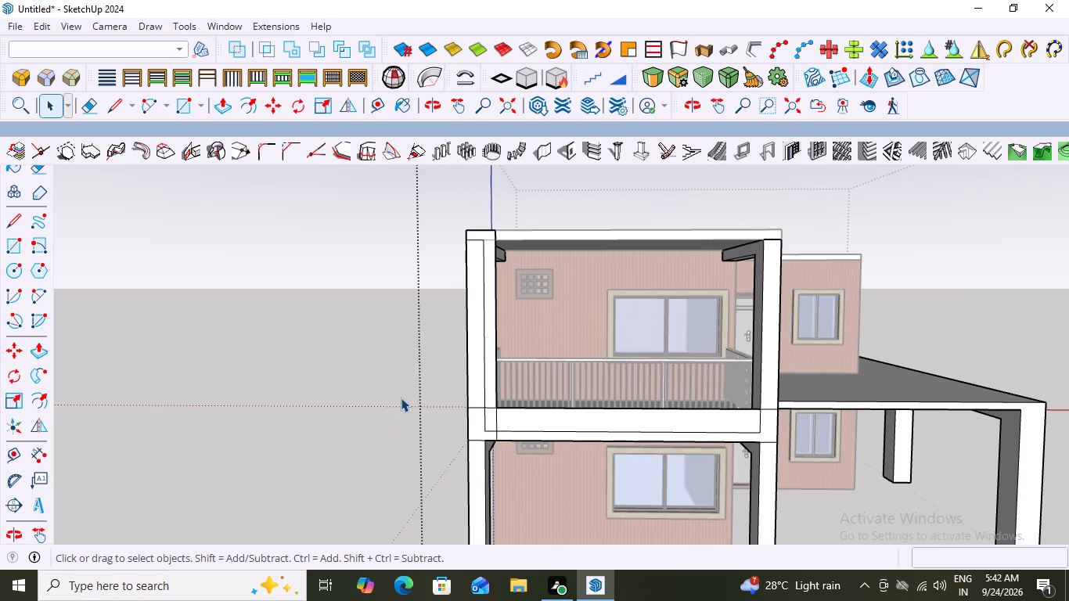
Examine how the new strip and band connect to the frame by selecting their faces, edges and connected geometry.
{"action": "left_click", "coordinate": [472, 355]}
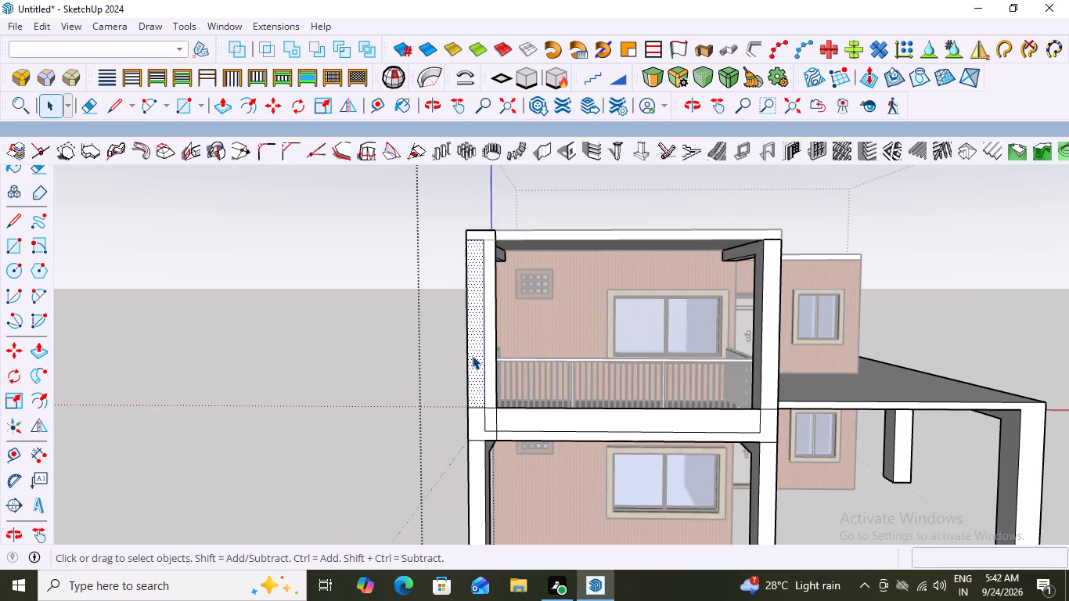
{"action": "double_click", "coordinate": [472, 355]}
{"action": "double_click", "coordinate": [472, 355]}
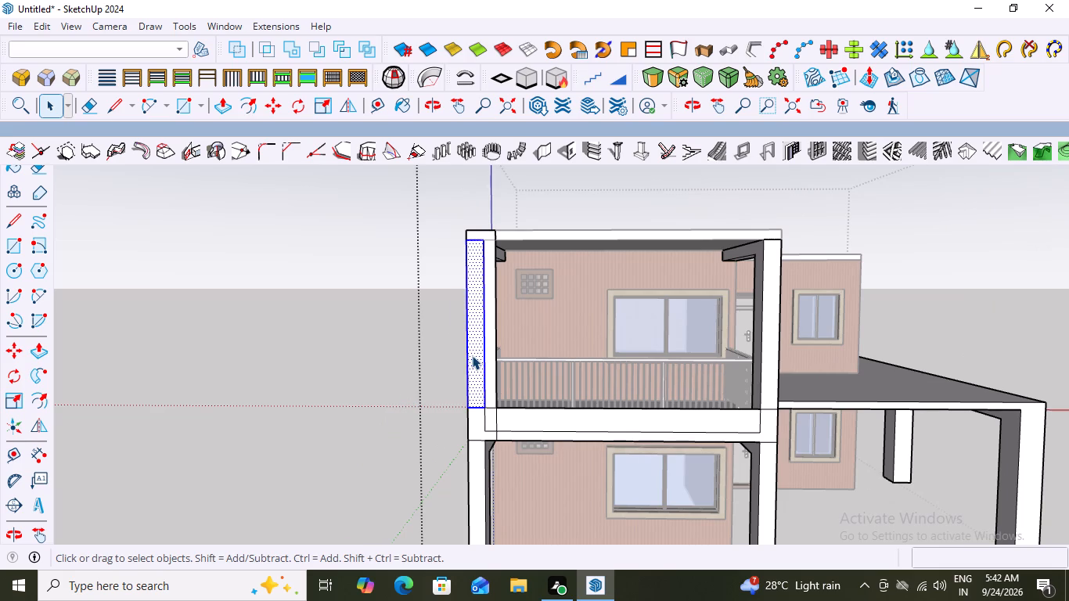
{"action": "left_click", "coordinate": [494, 342]}
{"action": "left_click", "coordinate": [494, 342]}
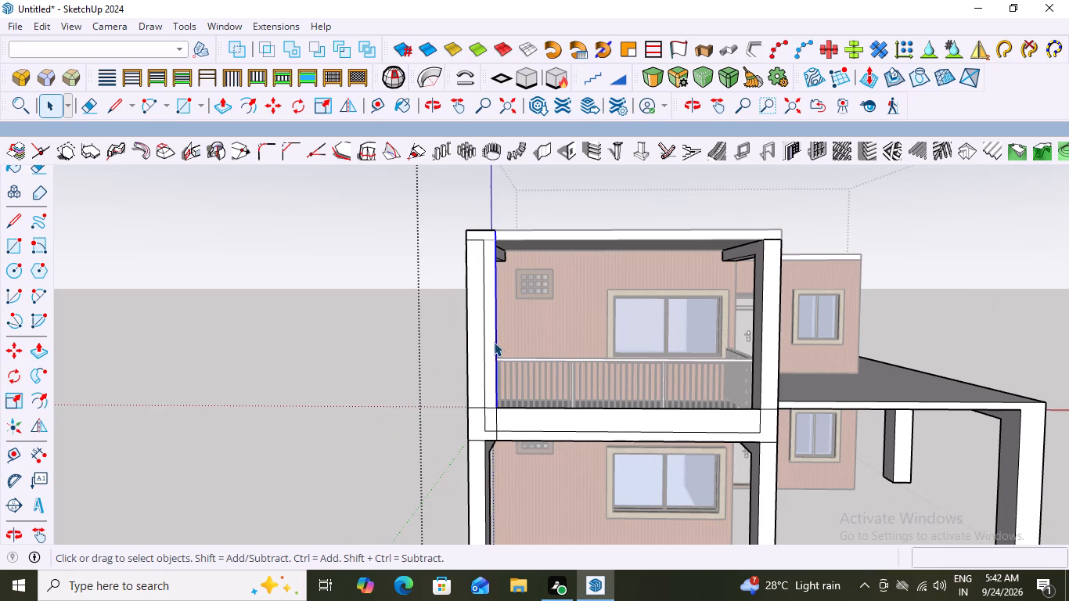
{"action": "triple_click", "coordinate": [494, 342]}
{"action": "left_click", "coordinate": [494, 342]}
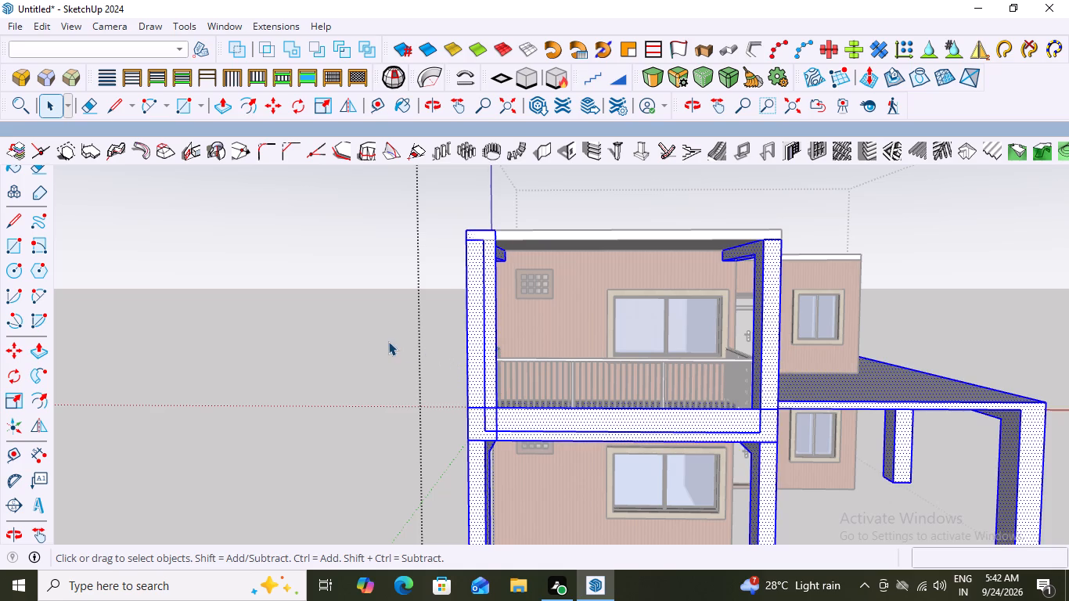
{"action": "left_click", "coordinate": [388, 341]}
{"action": "left_click", "coordinate": [383, 348]}
{"action": "scroll", "coordinate": [390, 385], "scroll_direction": "down", "scroll_amount": 4}
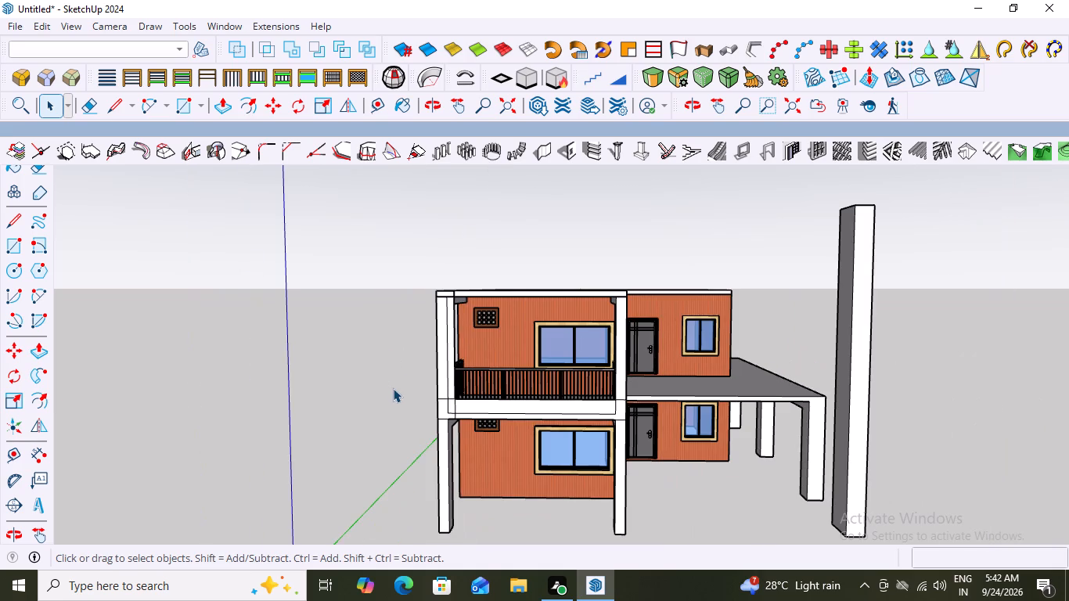
{"action": "left_click", "coordinate": [437, 380]}
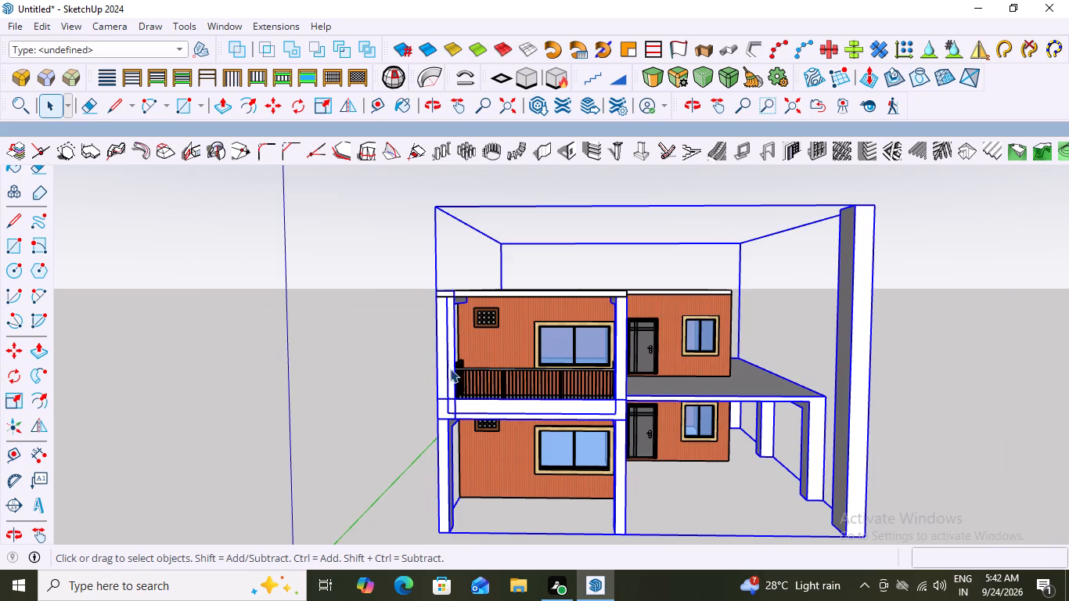
{"action": "left_click", "coordinate": [448, 365]}
{"action": "triple_click", "coordinate": [448, 365]}
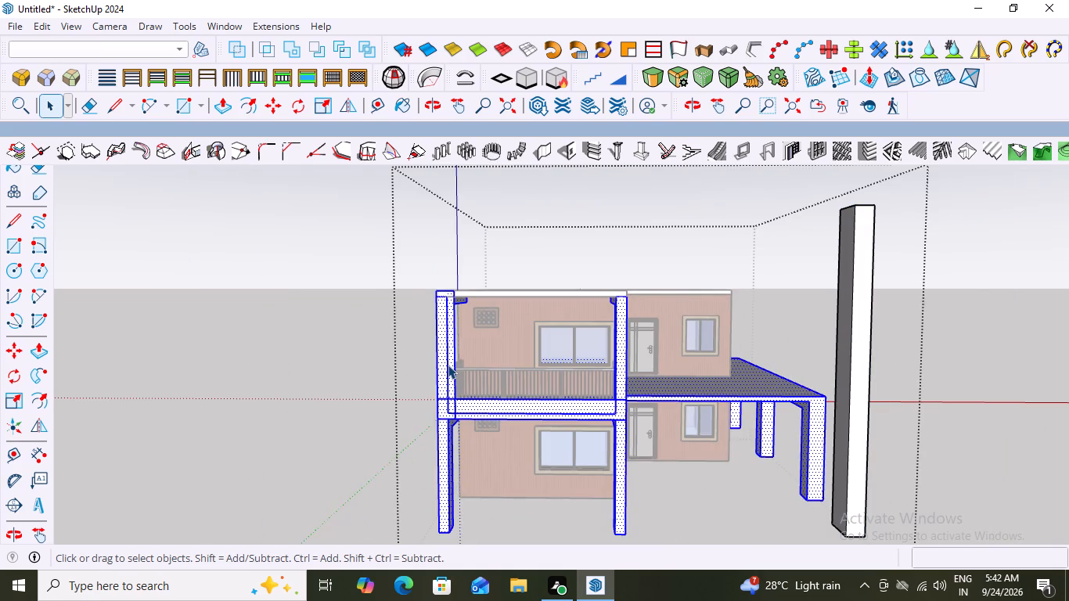
{"action": "scroll", "coordinate": [448, 365], "scroll_direction": "up", "scroll_amount": 2}
{"action": "left_click", "coordinate": [405, 339]}
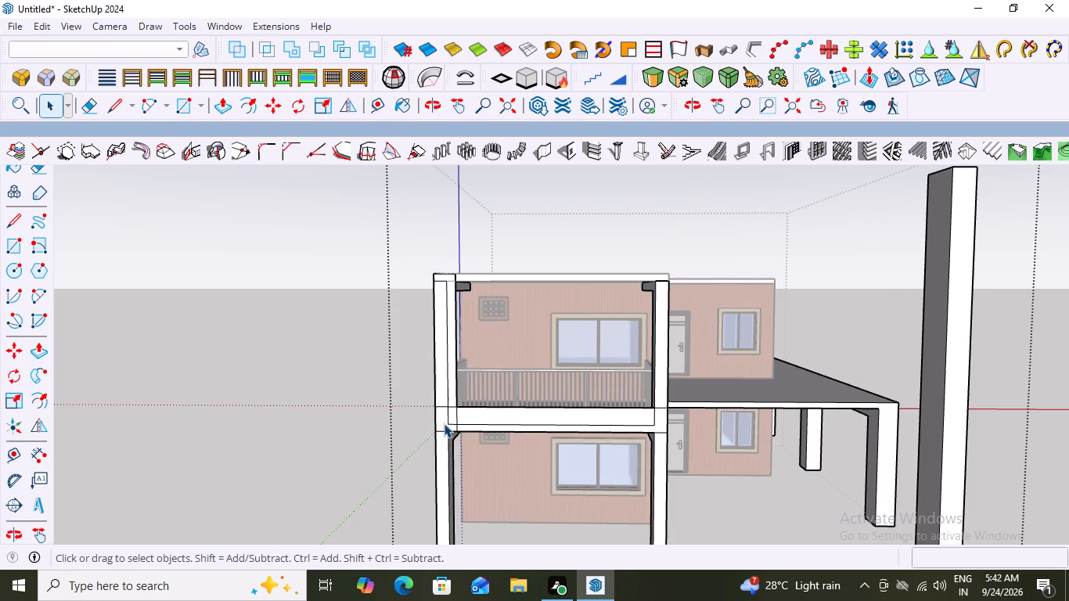
{"action": "double_click", "coordinate": [437, 430]}
{"action": "double_click", "coordinate": [437, 430]}
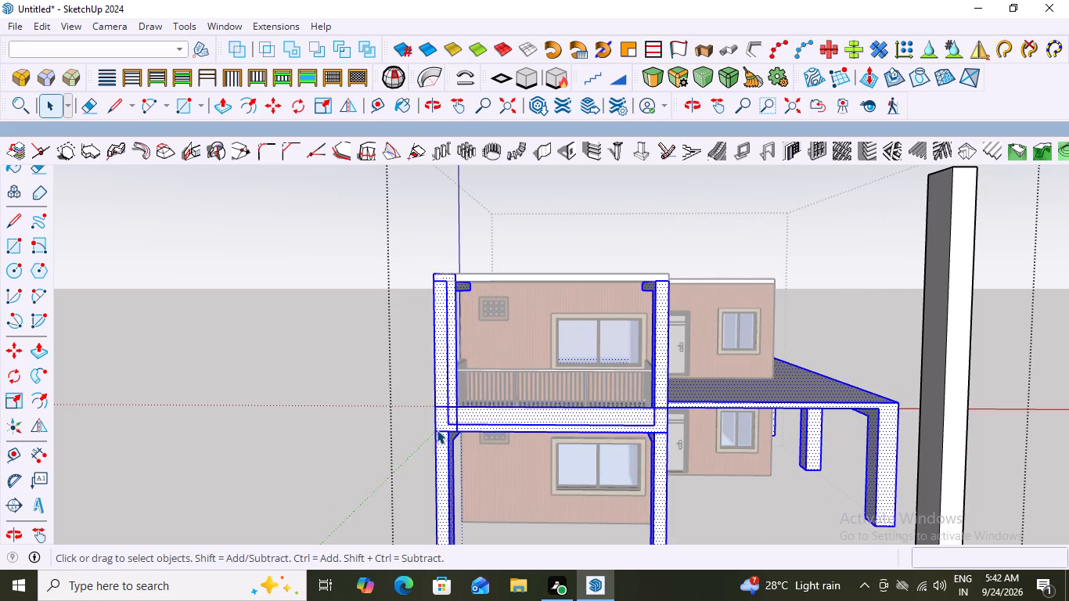
{"action": "left_click", "coordinate": [338, 381]}
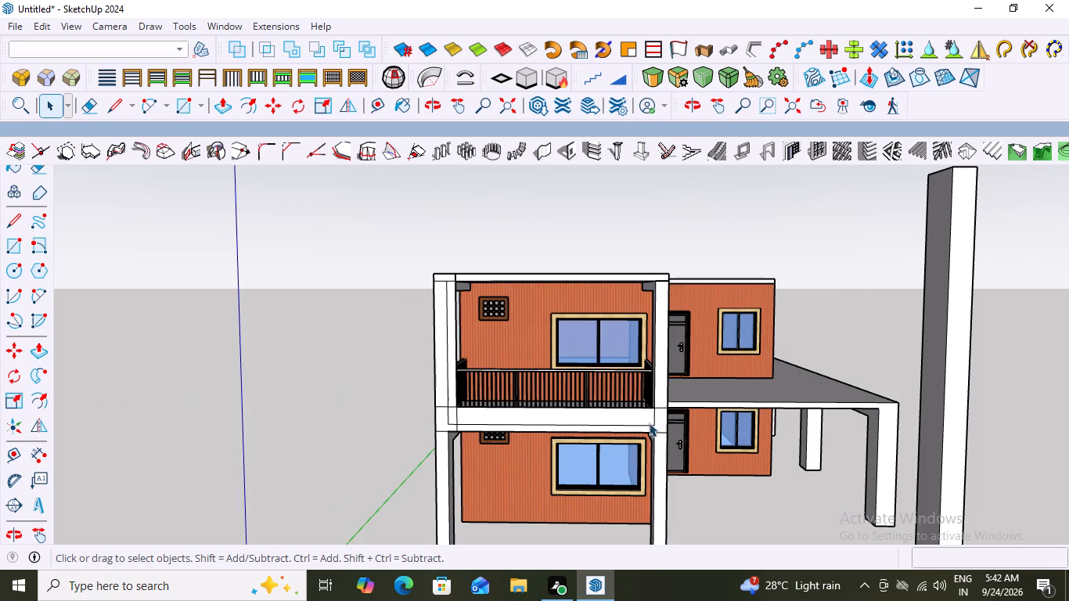
{"action": "left_click", "coordinate": [664, 421]}
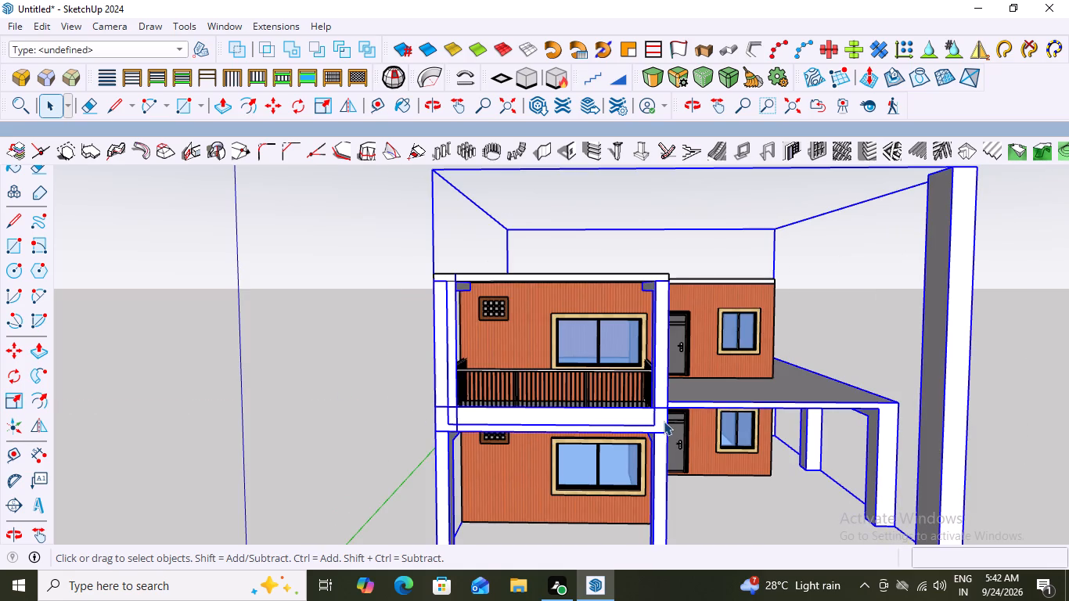
{"action": "left_click", "coordinate": [252, 358]}
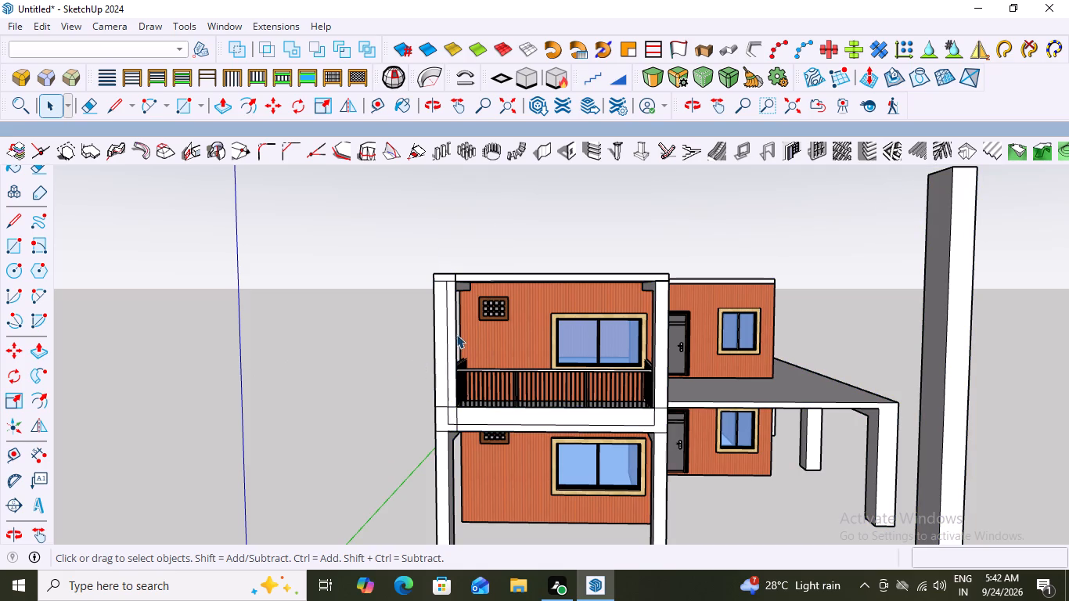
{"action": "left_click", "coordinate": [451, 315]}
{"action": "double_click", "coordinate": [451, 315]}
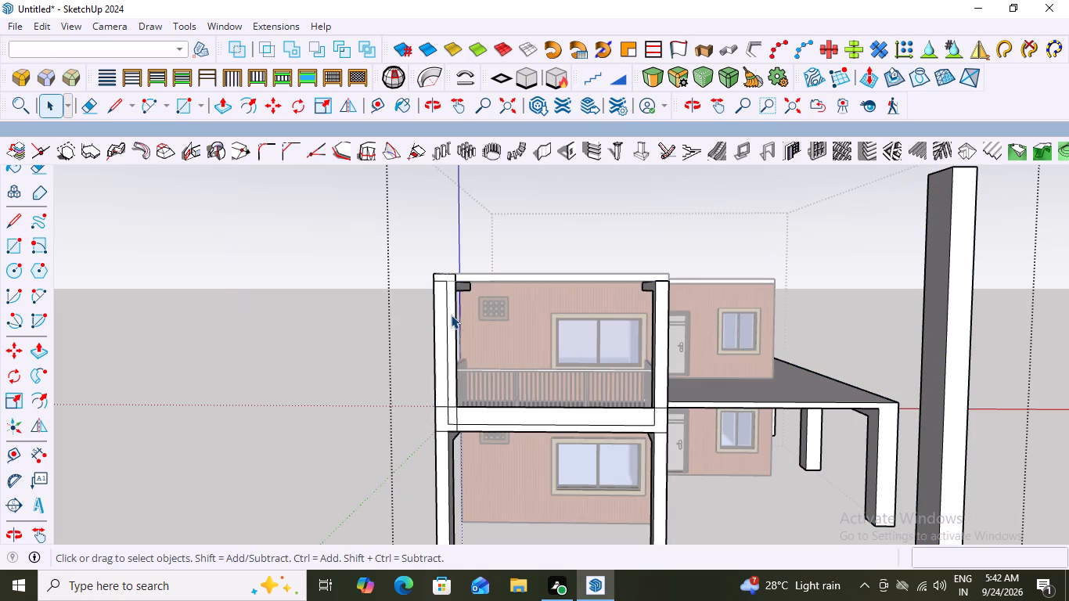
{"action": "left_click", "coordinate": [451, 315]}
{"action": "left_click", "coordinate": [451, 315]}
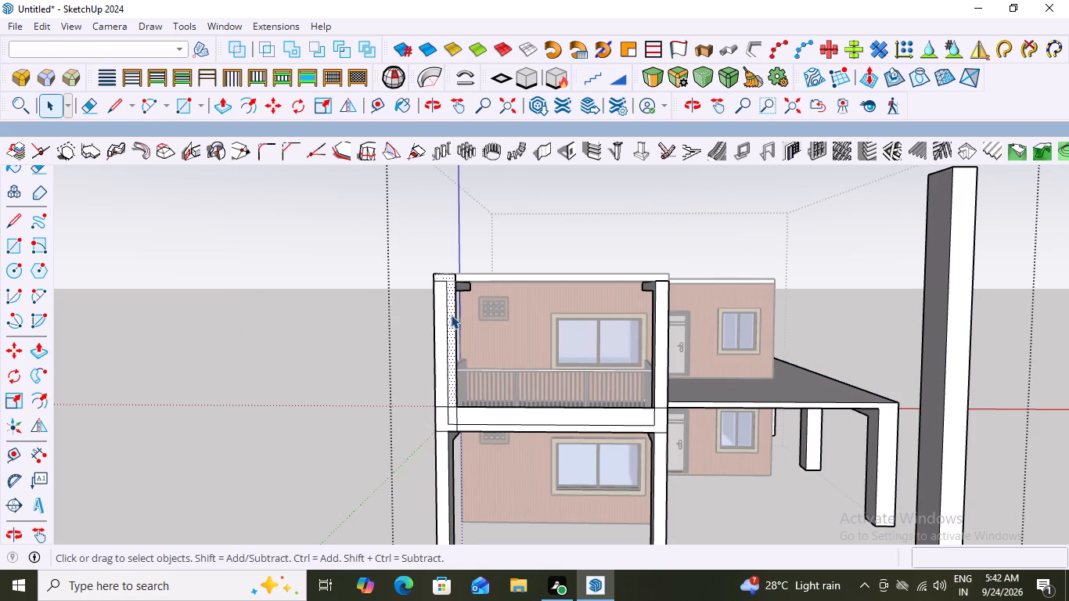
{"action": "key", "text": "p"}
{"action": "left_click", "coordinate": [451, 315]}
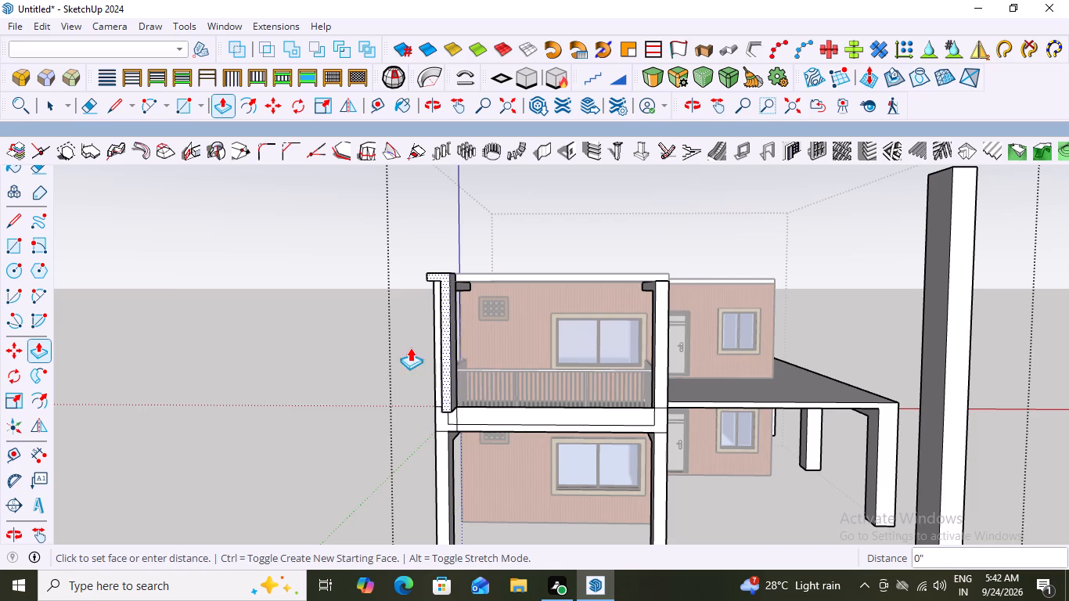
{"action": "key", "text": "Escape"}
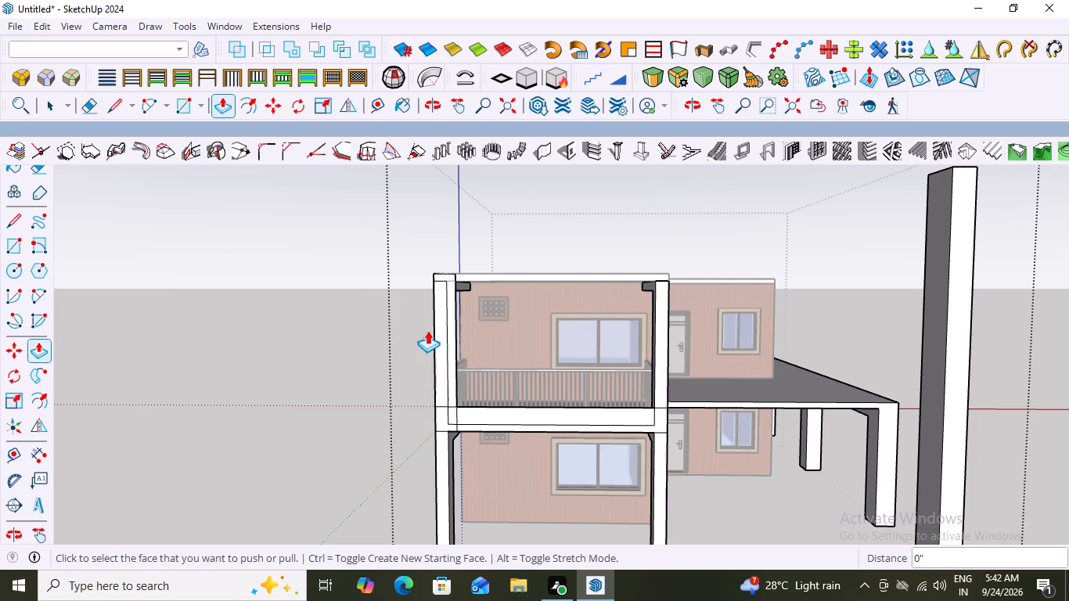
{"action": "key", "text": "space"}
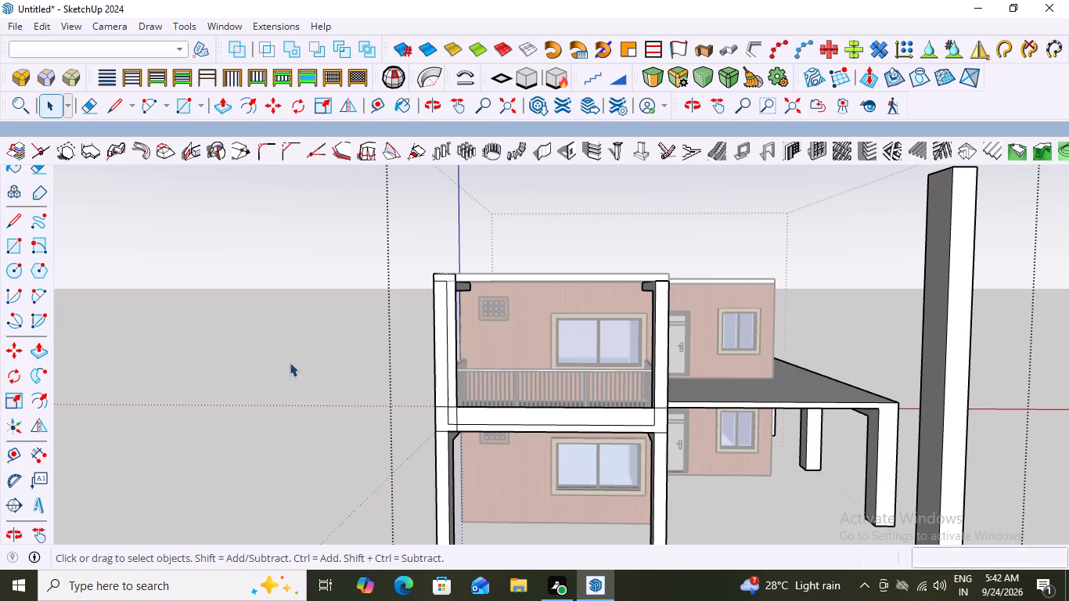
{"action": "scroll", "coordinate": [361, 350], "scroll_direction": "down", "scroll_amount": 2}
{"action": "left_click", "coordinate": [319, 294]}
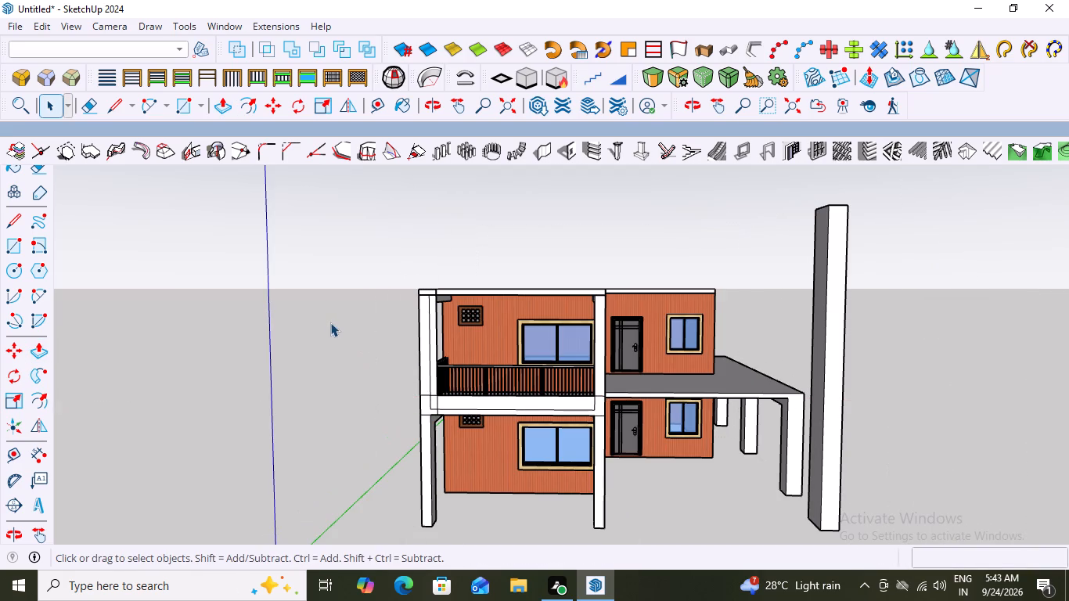
Examine the balcony's front corner, opening the roof slab group and selecting all of its connected geometry.
{"action": "double_click", "coordinate": [422, 483]}
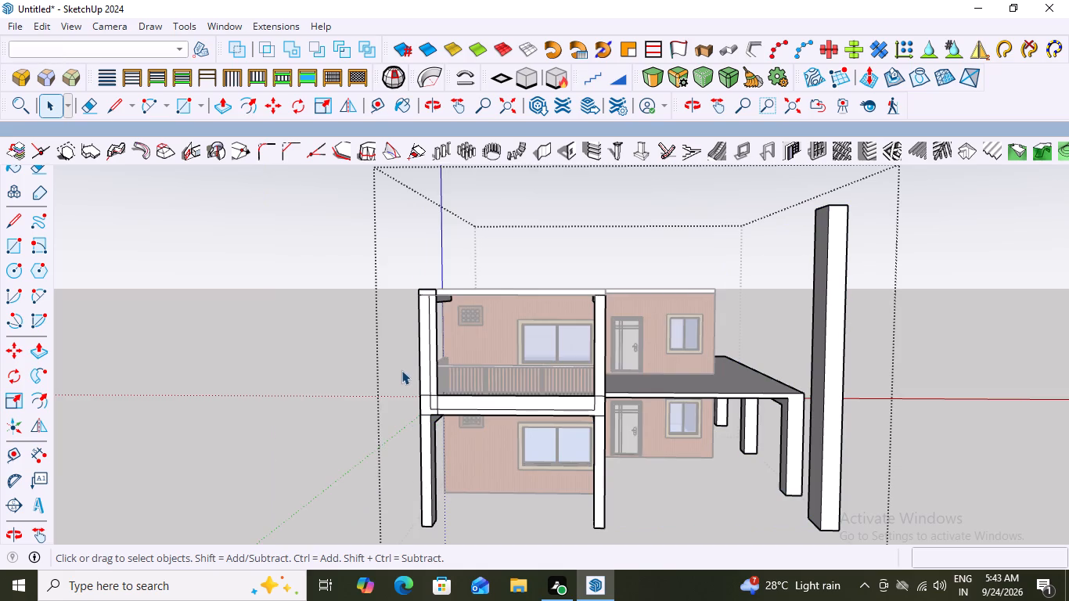
{"action": "scroll", "coordinate": [407, 368], "scroll_direction": "up", "scroll_amount": 4}
{"action": "middle_click_drag", "start_coordinate": [349, 358], "coordinate": [398, 383]}
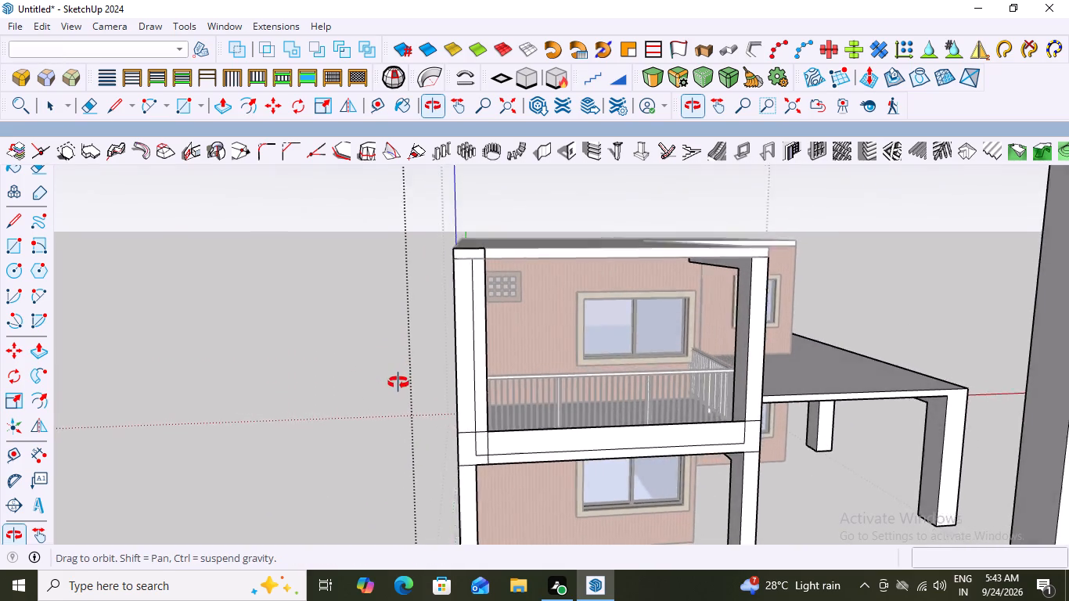
{"action": "middle_click_drag", "start_coordinate": [398, 383], "coordinate": [540, 426]}
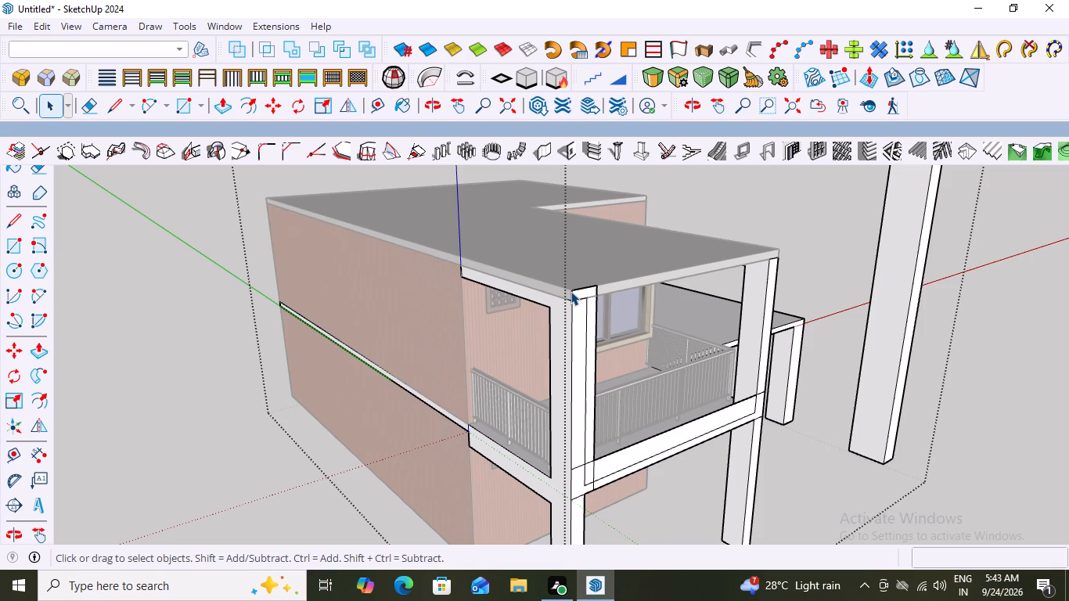
{"action": "left_click", "coordinate": [570, 291]}
{"action": "left_click", "coordinate": [570, 291]}
{"action": "triple_click", "coordinate": [570, 291]}
{"action": "left_click", "coordinate": [570, 291]}
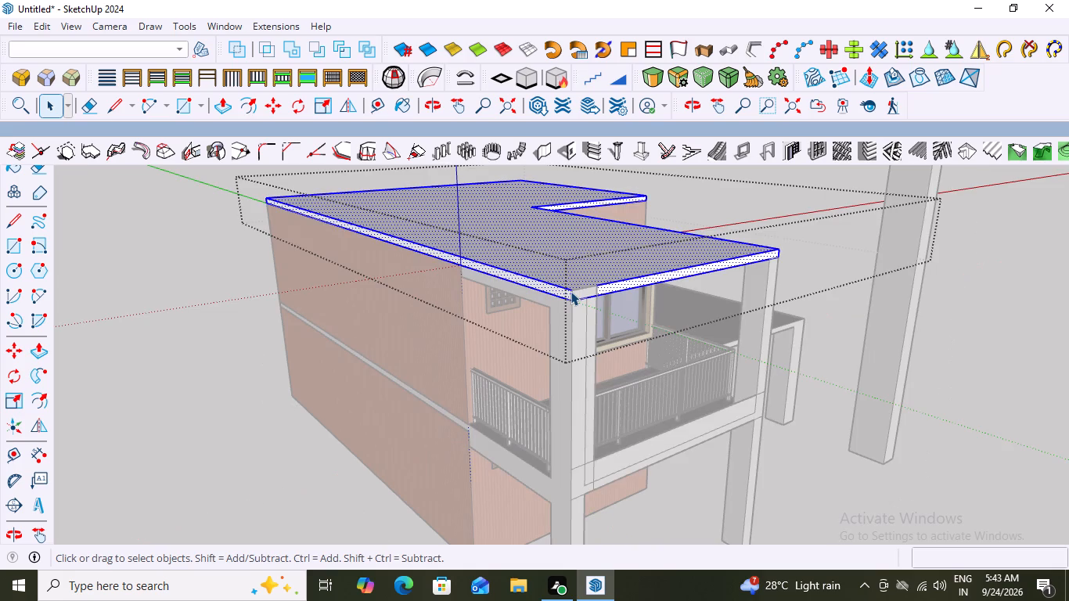
Examine whether the strip and band belong to the column-and-slab frame by selecting connected geometry inside the group and the group itself.
{"action": "left_click", "coordinate": [573, 322]}
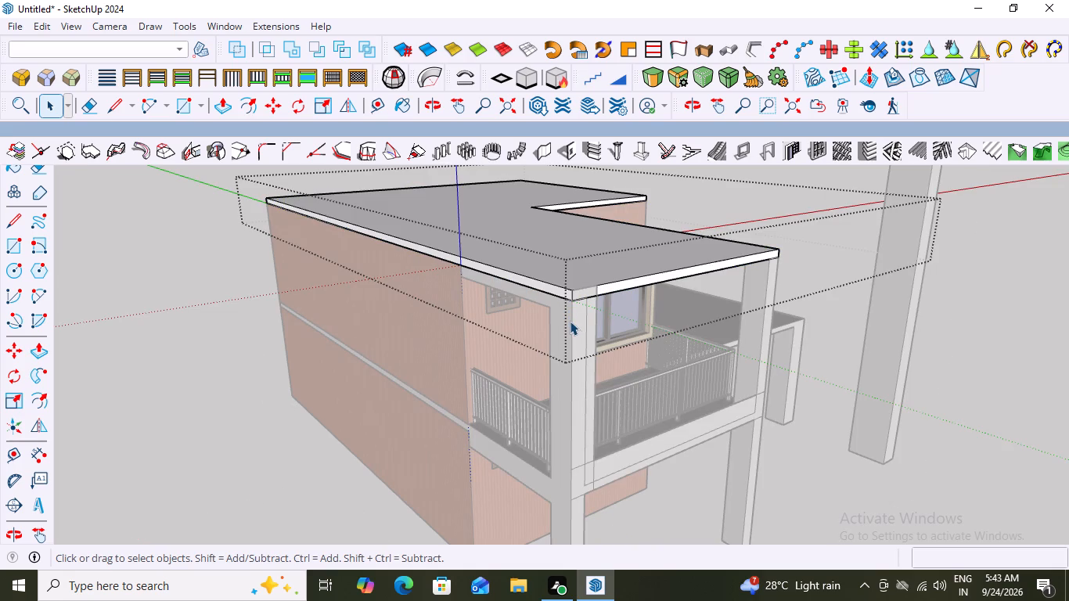
{"action": "double_click", "coordinate": [570, 321]}
{"action": "double_click", "coordinate": [570, 321]}
{"action": "triple_click", "coordinate": [570, 321]}
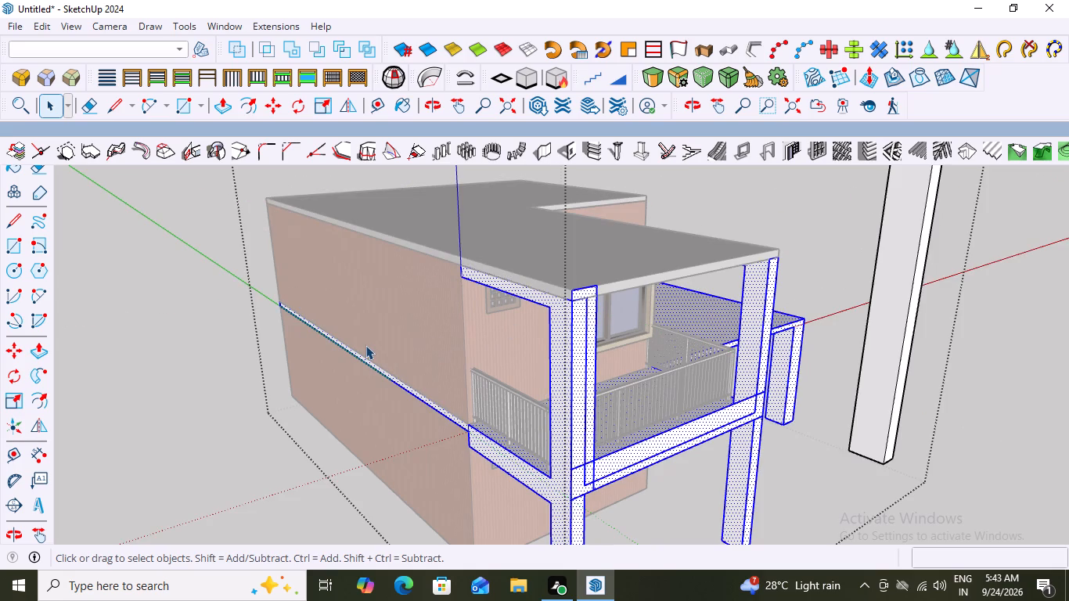
{"action": "scroll", "coordinate": [365, 345], "scroll_direction": "down", "scroll_amount": 2}
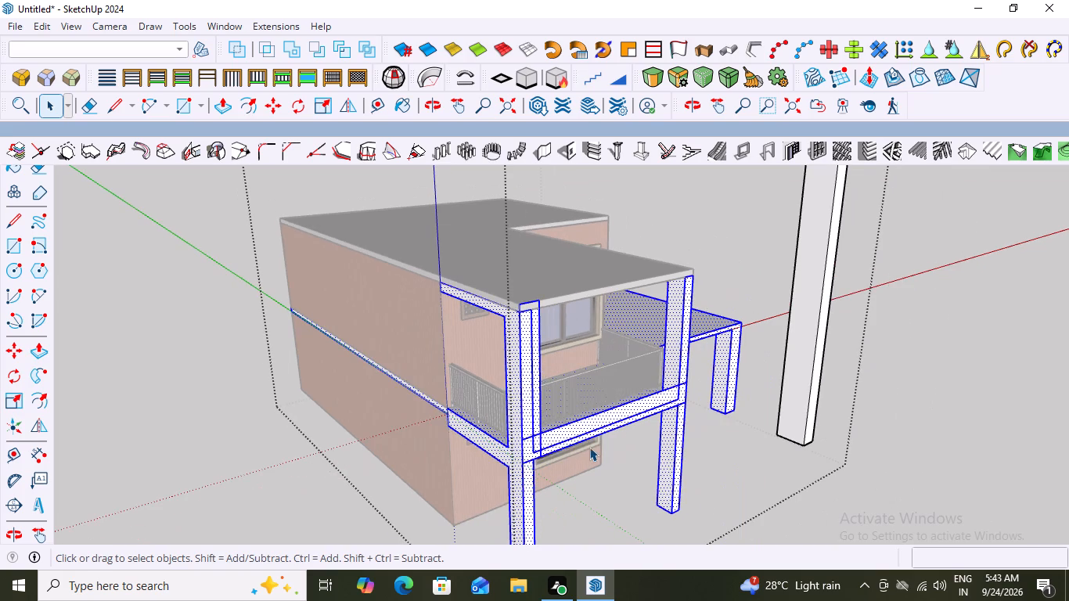
{"action": "middle_click_drag", "start_coordinate": [589, 447], "coordinate": [535, 454]}
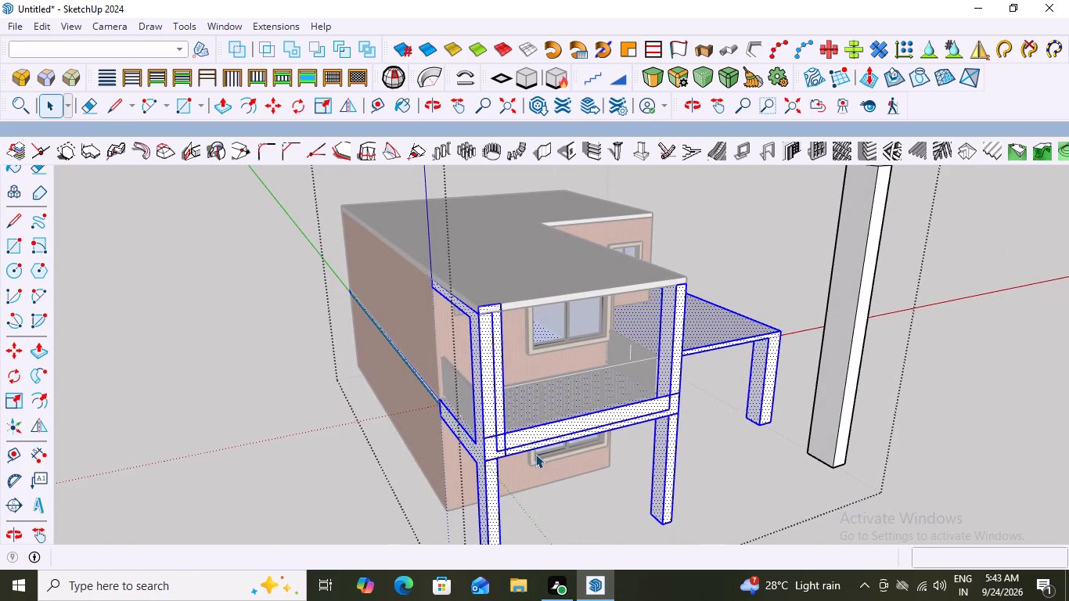
{"action": "left_click", "coordinate": [453, 428], "text": "shift"}
{"action": "left_click", "coordinate": [470, 449], "text": "shift"}
{"action": "triple_click", "coordinate": [464, 435]}
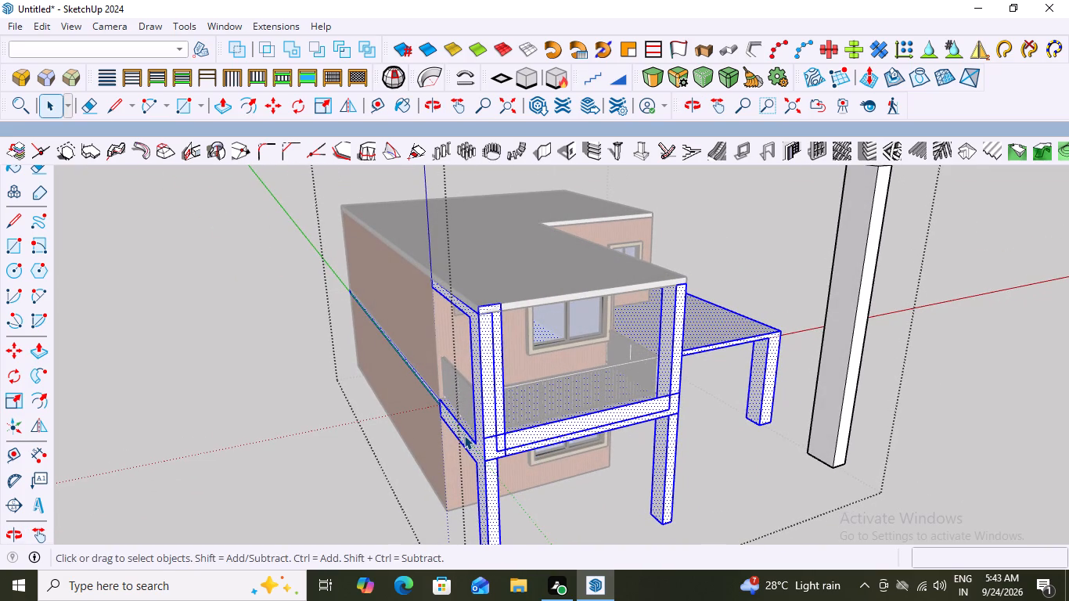
{"action": "left_click", "coordinate": [253, 424]}
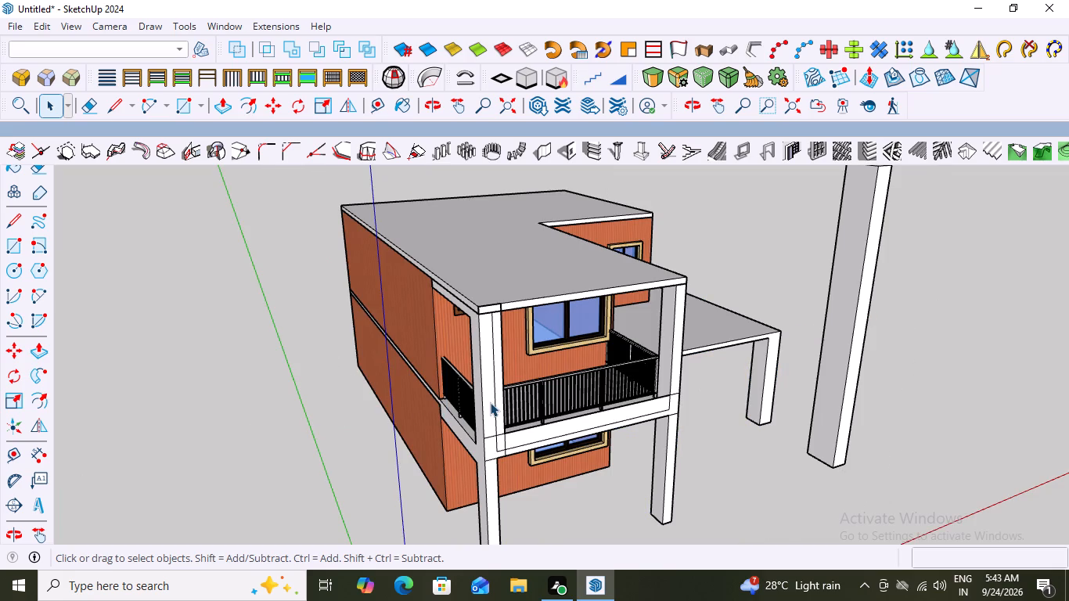
{"action": "left_click", "coordinate": [499, 404]}
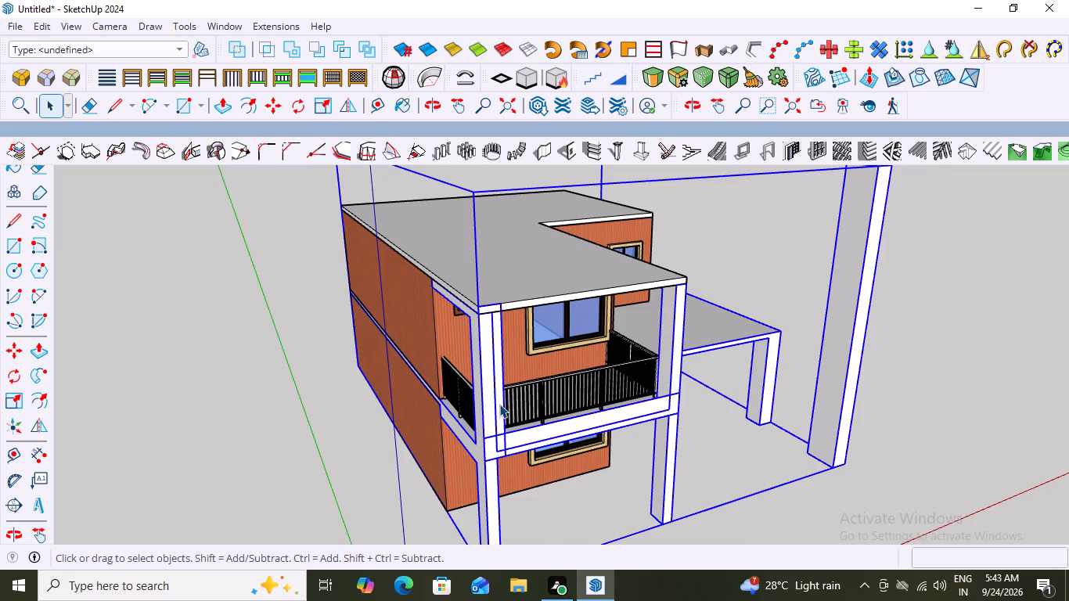
{"action": "left_click", "coordinate": [499, 404]}
{"action": "left_click", "coordinate": [499, 404]}
{"action": "key", "text": "space"}
{"action": "left_click", "coordinate": [170, 309]}
Undo the strip and band rectangles drawn inside the frame group at the balcony front.
{"action": "key", "text": "ctrl+z"}
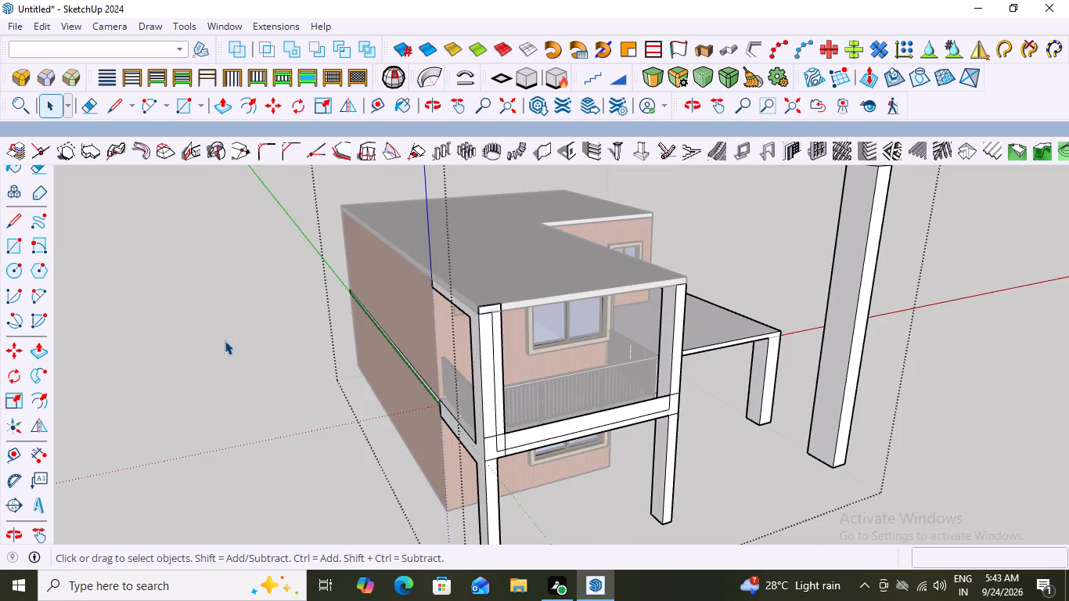
{"action": "key", "text": "ctrl+z"}
{"action": "key", "text": "ctrl+z"}
{"action": "key", "text": "ctrl+z"}
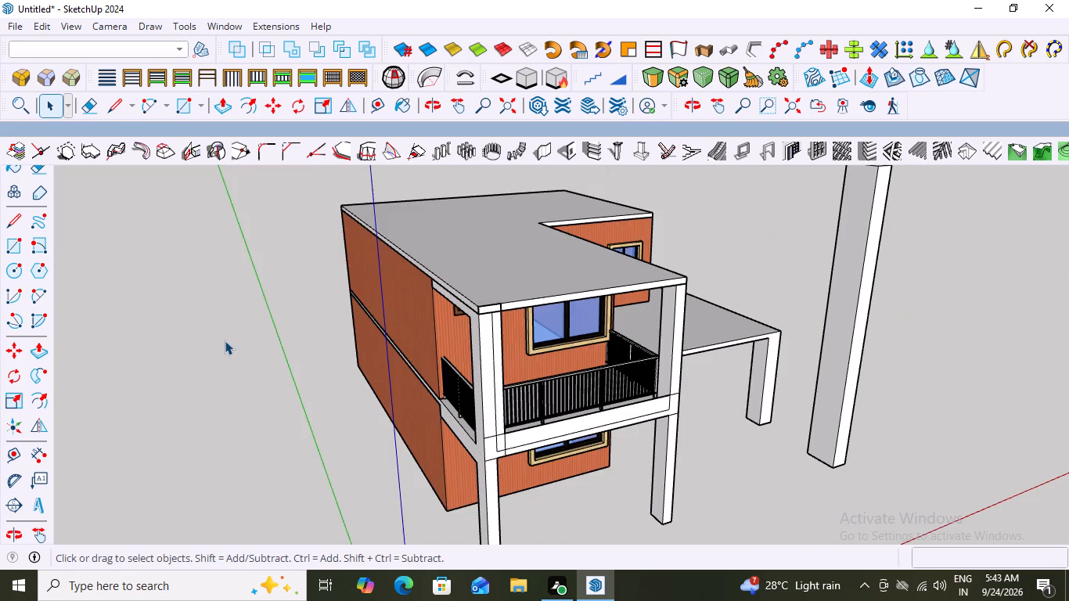
{"action": "key", "text": "ctrl+z"}
{"action": "key", "text": "ctrl+z"}
{"action": "key", "text": "ctrl+z"}
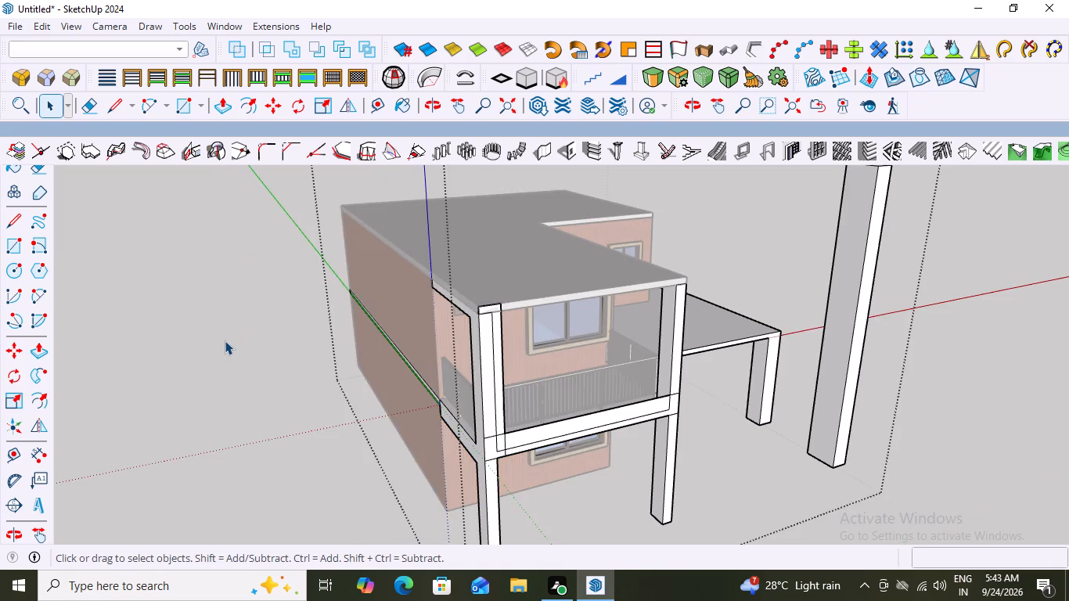
{"action": "key", "text": "ctrl+z"}
{"action": "key", "text": "ctrl+z"}
{"action": "key", "text": "ctrl+z"}
{"action": "key", "text": "ctrl+z"}
{"action": "key", "text": "ctrl+z"}
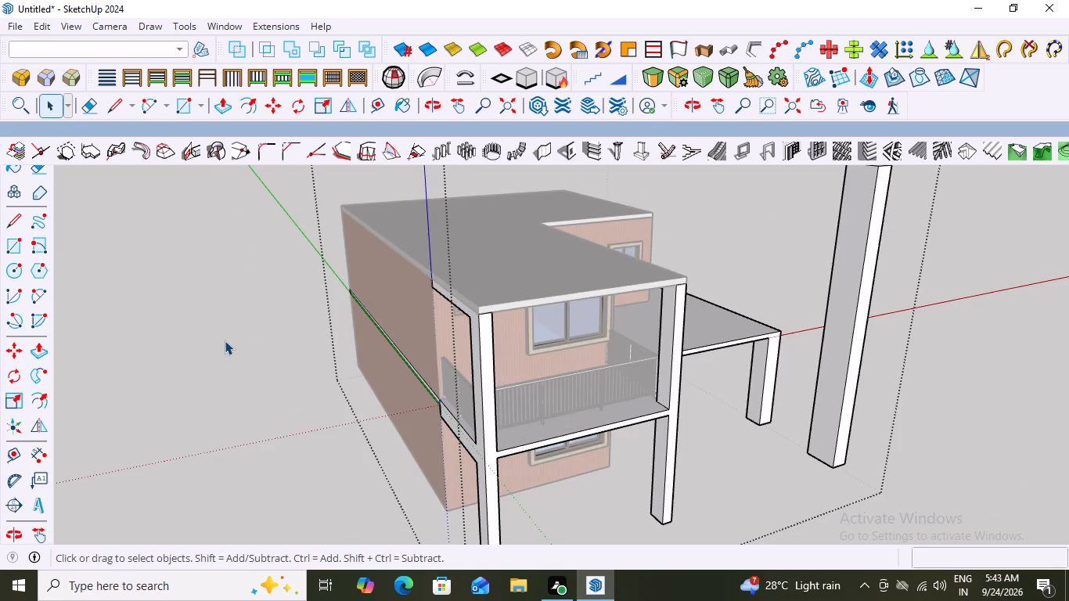
Outside the frame group, draw a vertical strip rectangle about 1' 9" by 11' from the roof's front corner to the balcony slab's underside.
{"action": "left_click", "coordinate": [225, 340]}
{"action": "middle_click_drag", "start_coordinate": [458, 381], "coordinate": [370, 380]}
{"action": "scroll", "coordinate": [407, 354], "scroll_direction": "up", "scroll_amount": 3}
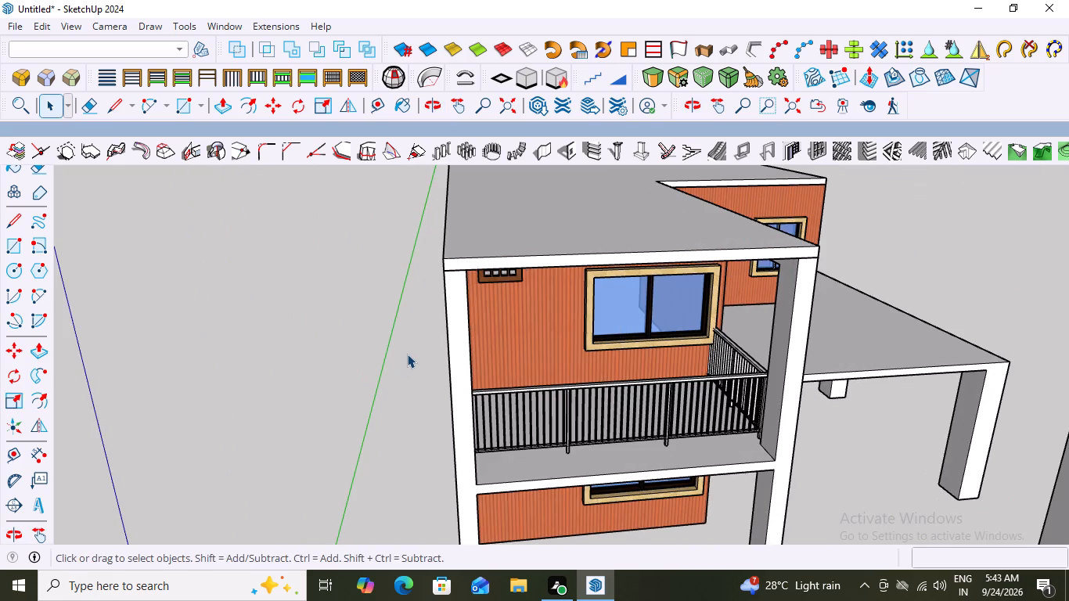
{"action": "scroll", "coordinate": [488, 281], "scroll_direction": "down", "scroll_amount": 3}
{"action": "scroll", "coordinate": [481, 340], "scroll_direction": "up", "scroll_amount": 1}
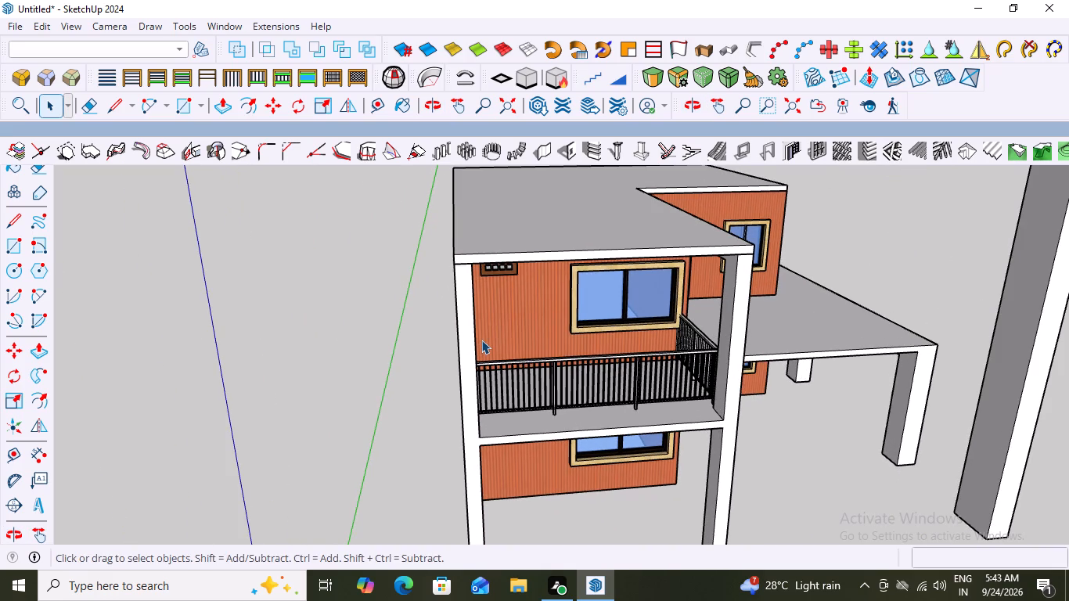
{"action": "key", "text": "r"}
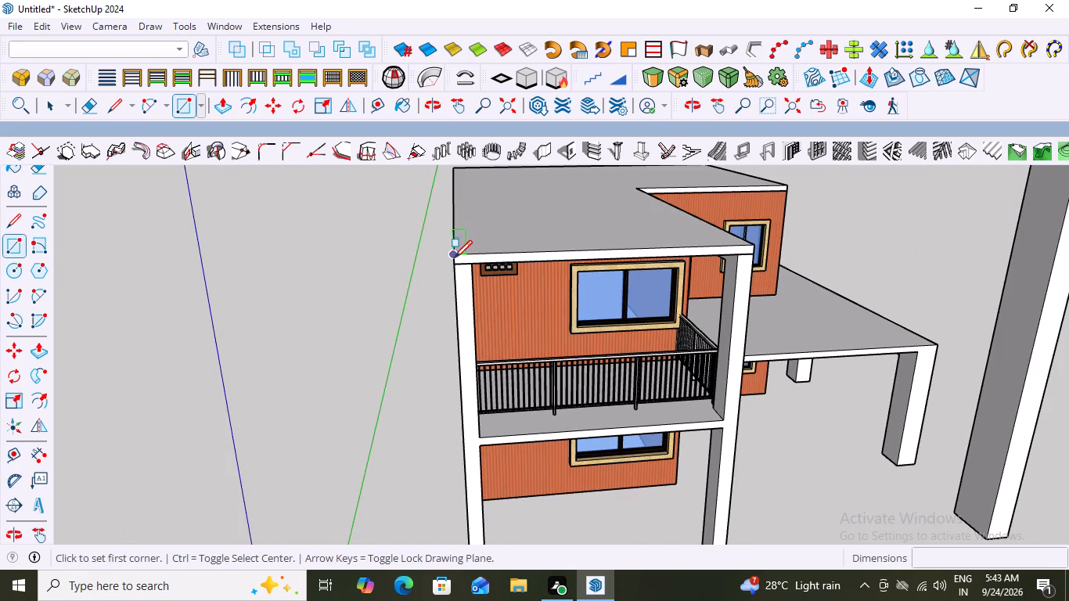
{"action": "left_click", "coordinate": [454, 258]}
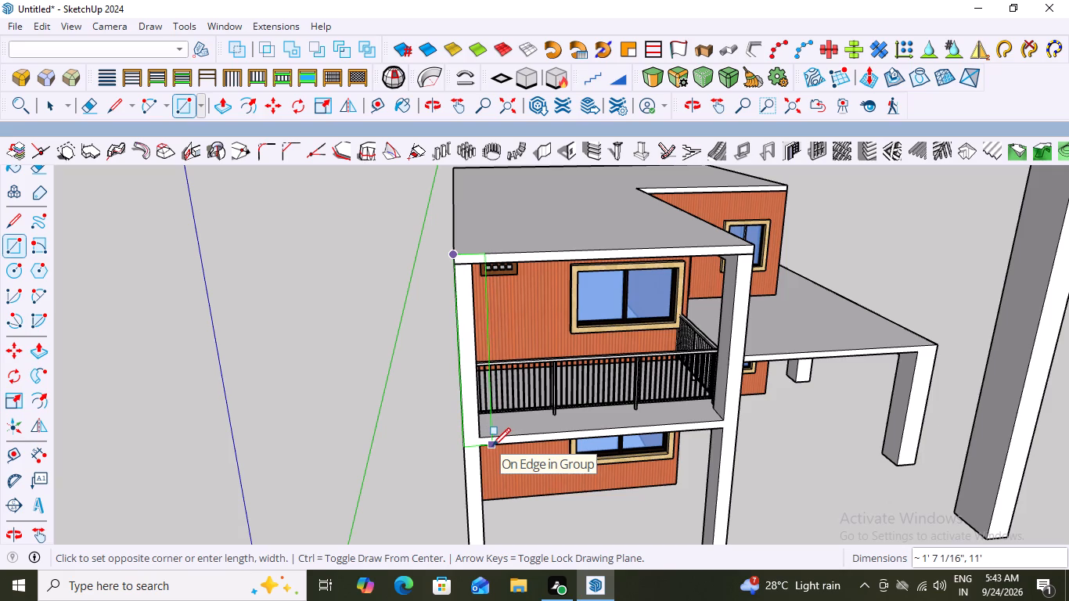
{"action": "left_click", "coordinate": [495, 446]}
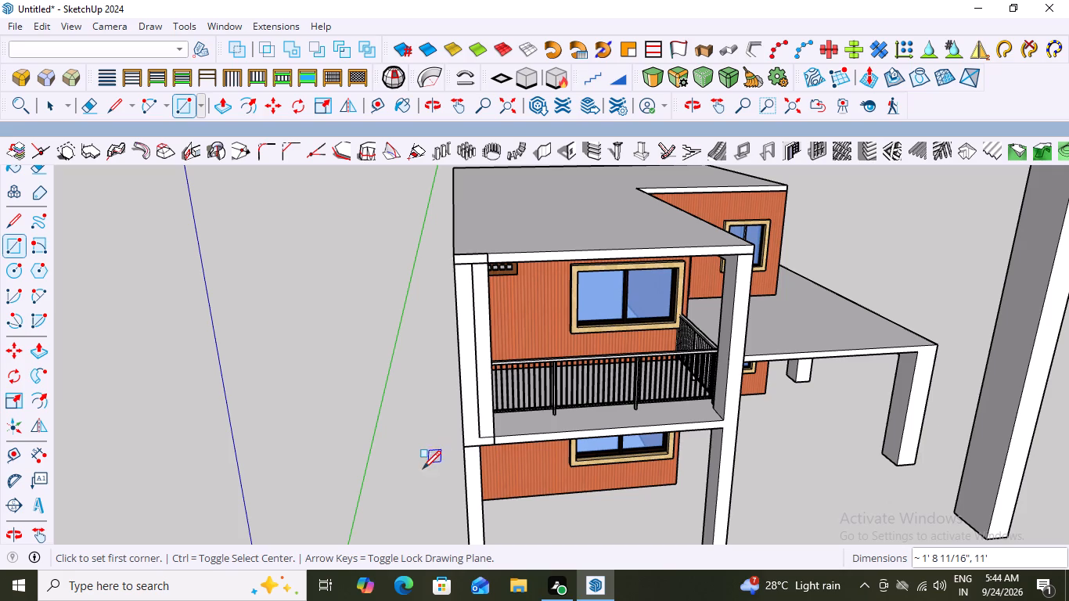
Draw a band rectangle about 16' 2" by 2' 3" across the balcony front, from the slab's lower corner to the far column.
{"action": "left_click", "coordinate": [464, 445]}
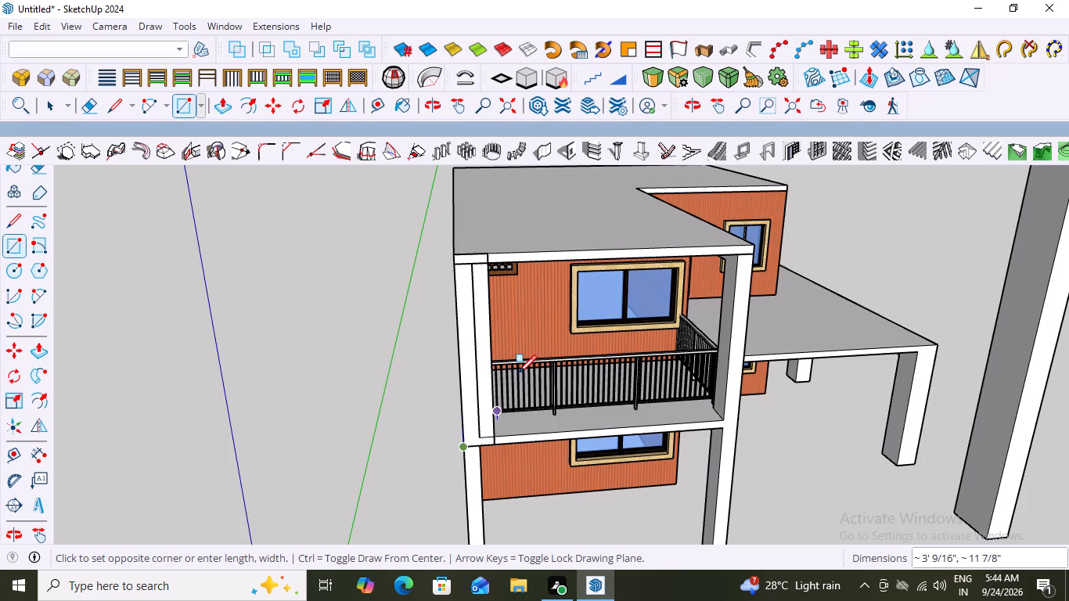
{"action": "left_click", "coordinate": [738, 392]}
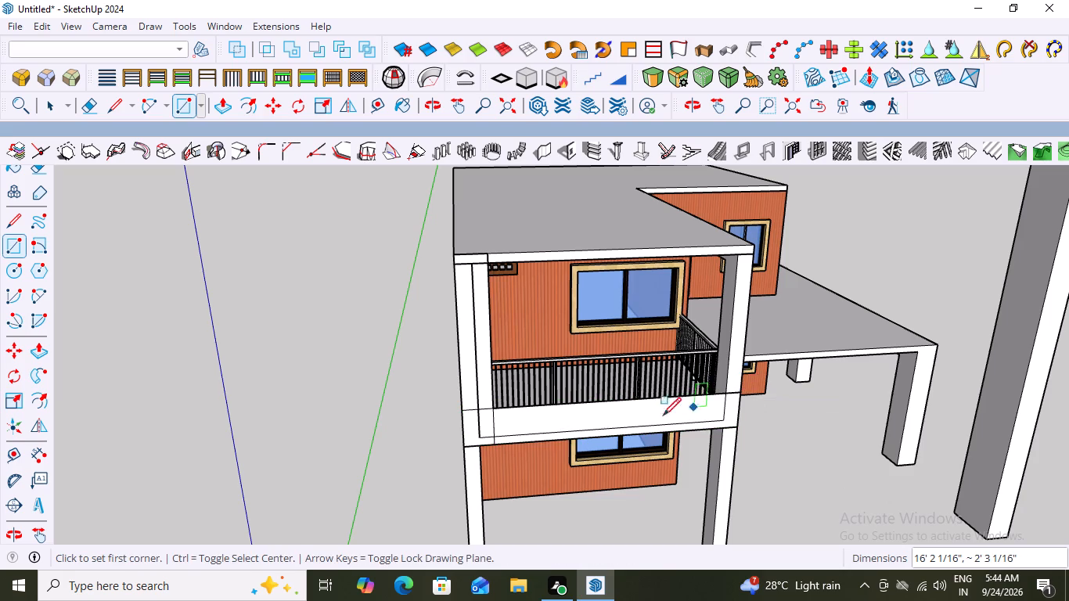
{"action": "key", "text": "space"}
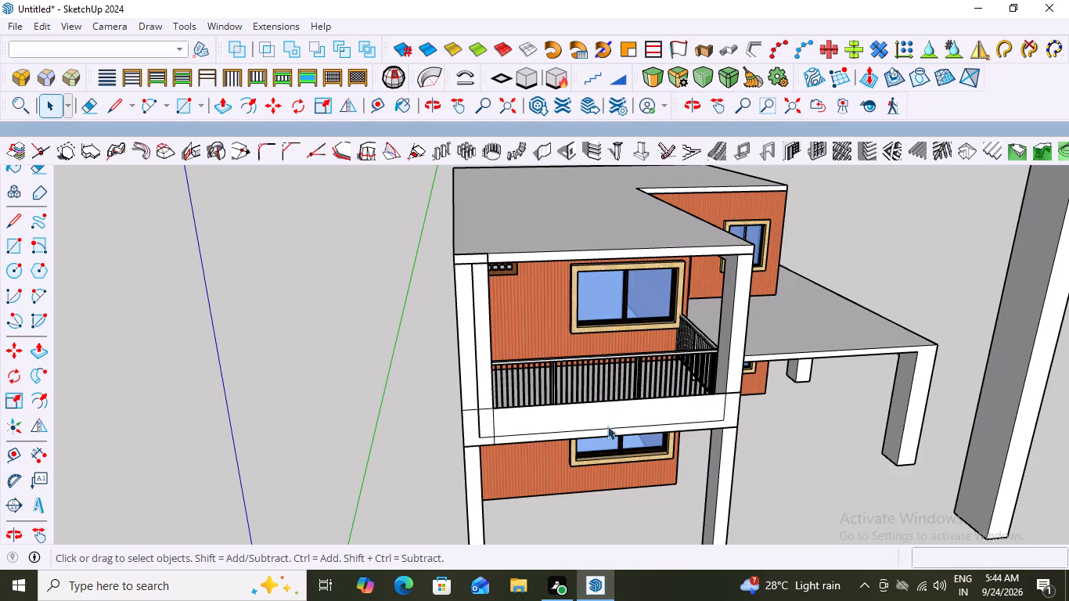
{"action": "left_click", "coordinate": [602, 416]}
{"action": "double_click", "coordinate": [576, 433]}
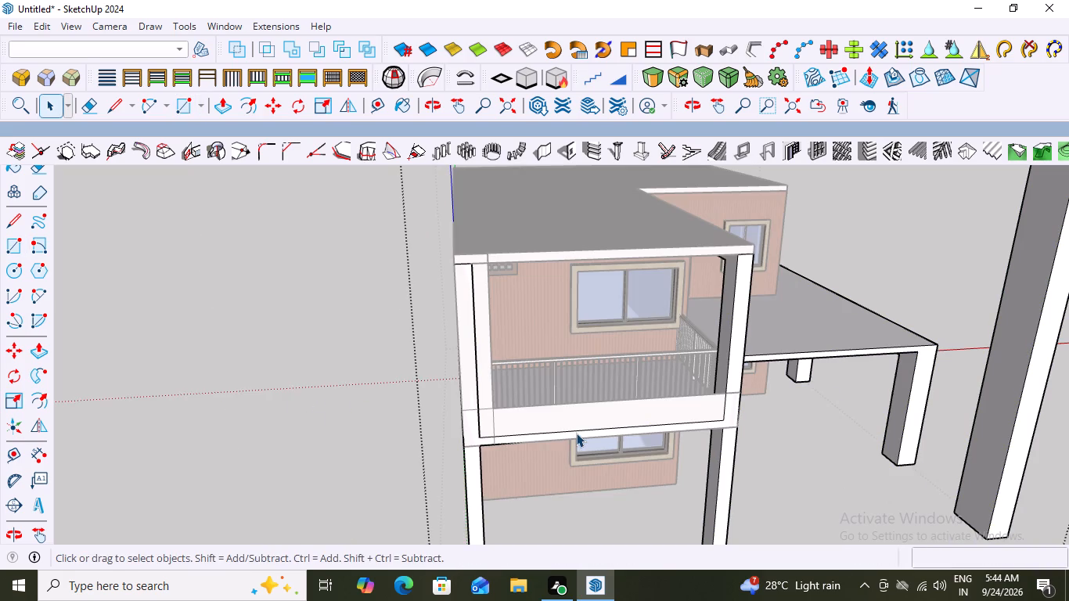
{"action": "left_click", "coordinate": [224, 358]}
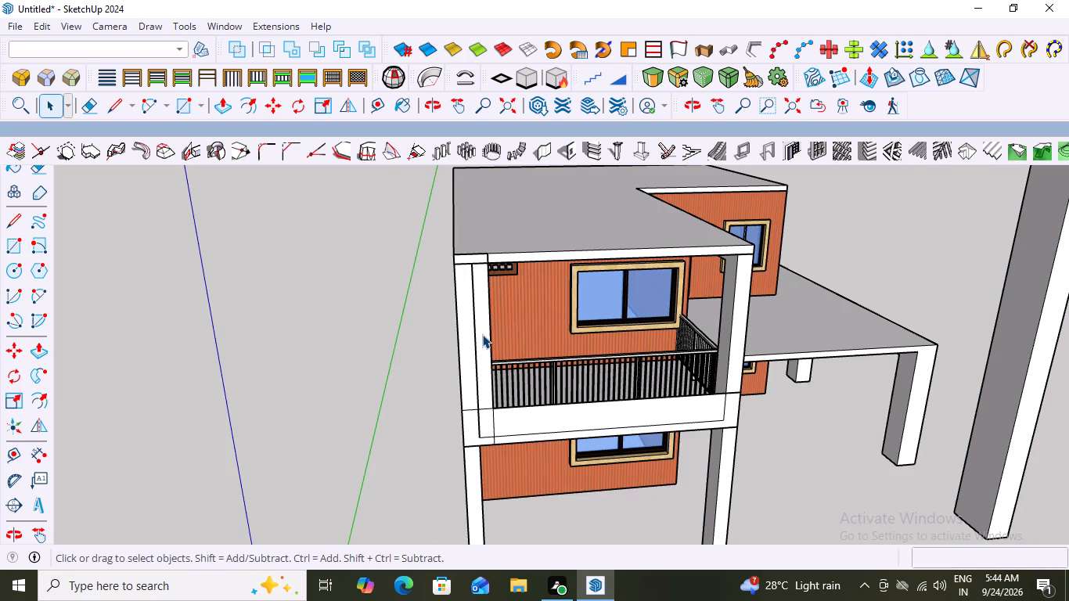
Extrude the vertical strip's face above the band 8" outward from the balcony's corner column.
{"action": "left_click", "coordinate": [483, 335]}
{"action": "double_click", "coordinate": [483, 335]}
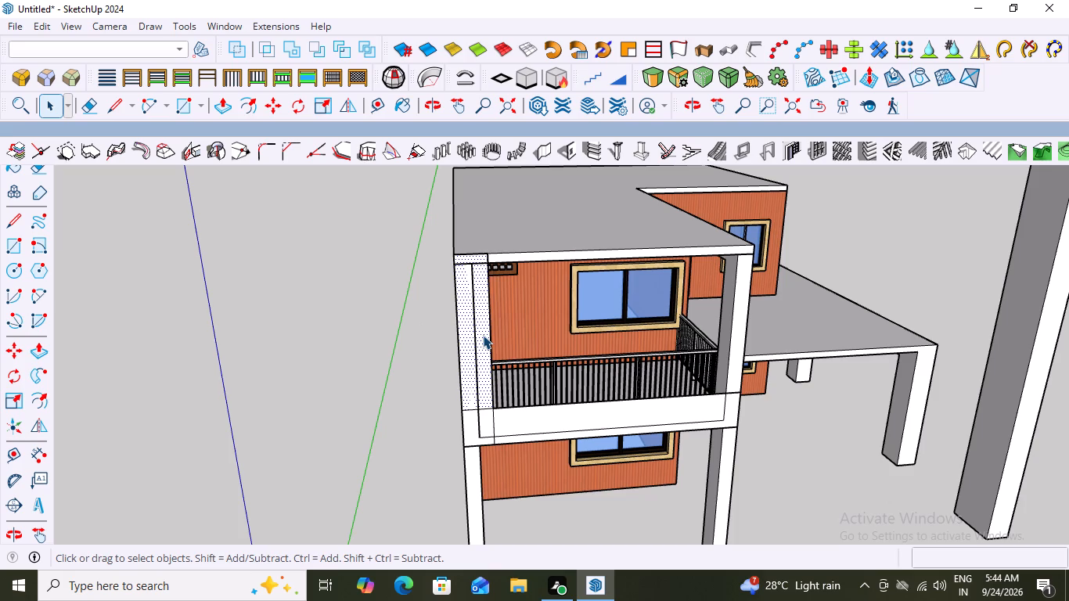
{"action": "left_click", "coordinate": [483, 335]}
{"action": "left_click", "coordinate": [483, 335]}
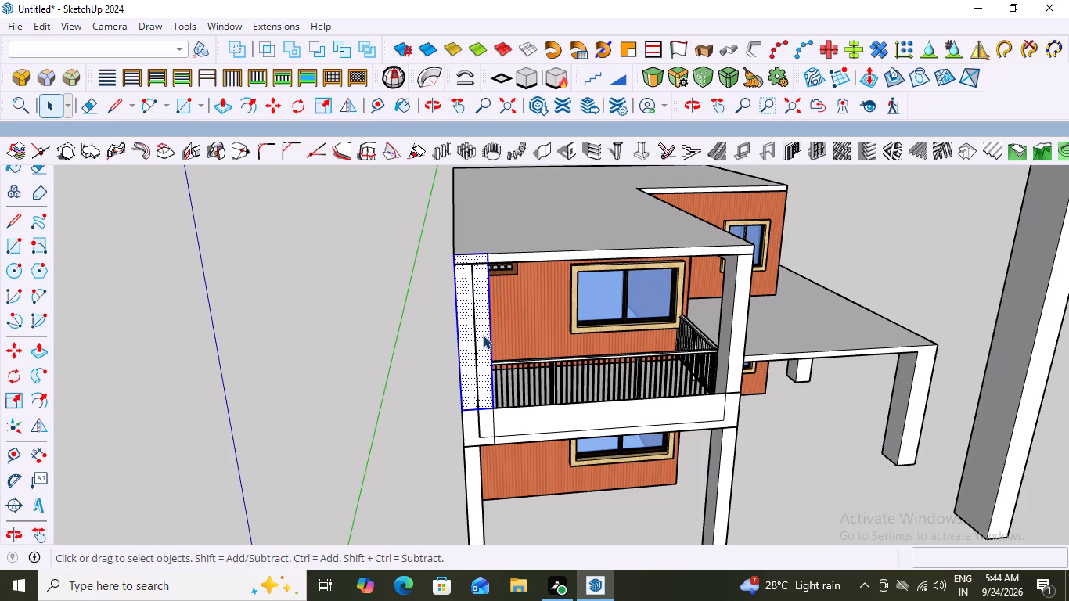
{"action": "key", "text": "p"}
{"action": "left_click", "coordinate": [483, 335]}
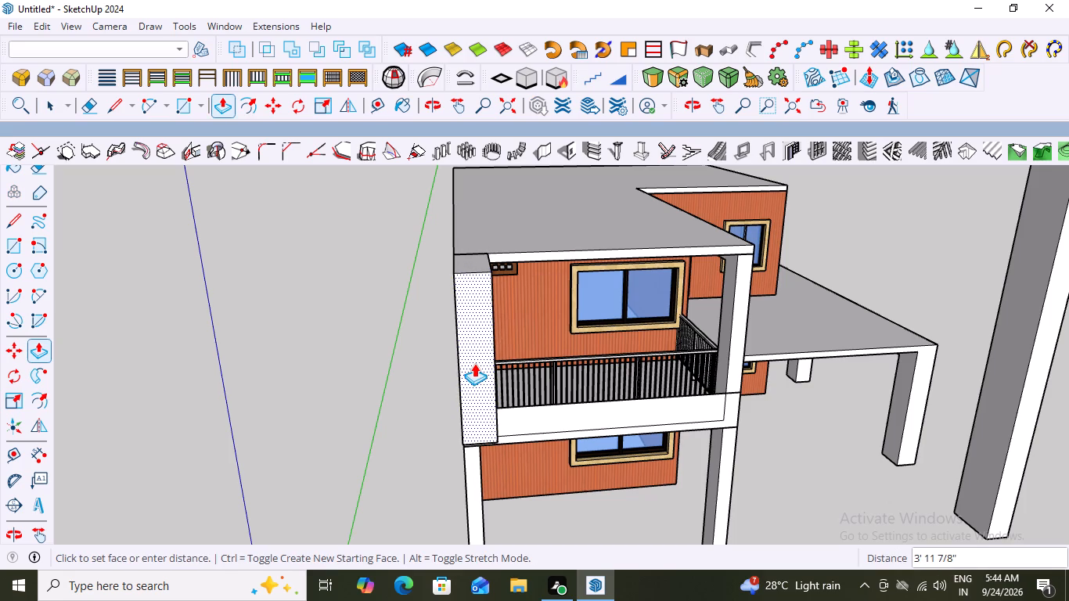
{"action": "scroll", "coordinate": [474, 363], "scroll_direction": "down", "scroll_amount": 2}
{"action": "middle_click_drag", "start_coordinate": [474, 363], "coordinate": [393, 370]}
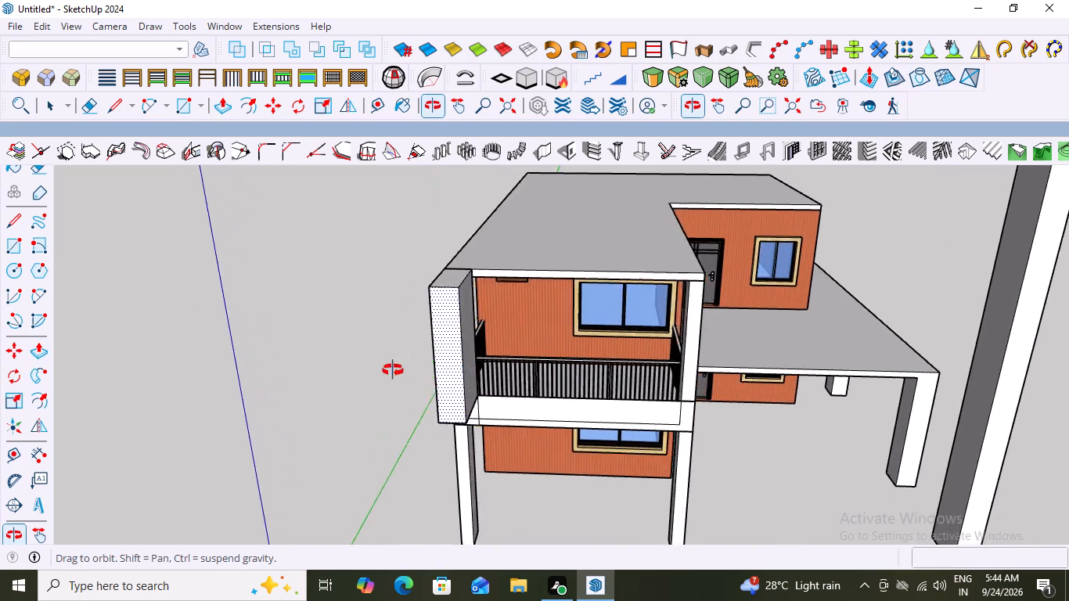
{"action": "middle_click_drag", "start_coordinate": [393, 370], "coordinate": [308, 363]}
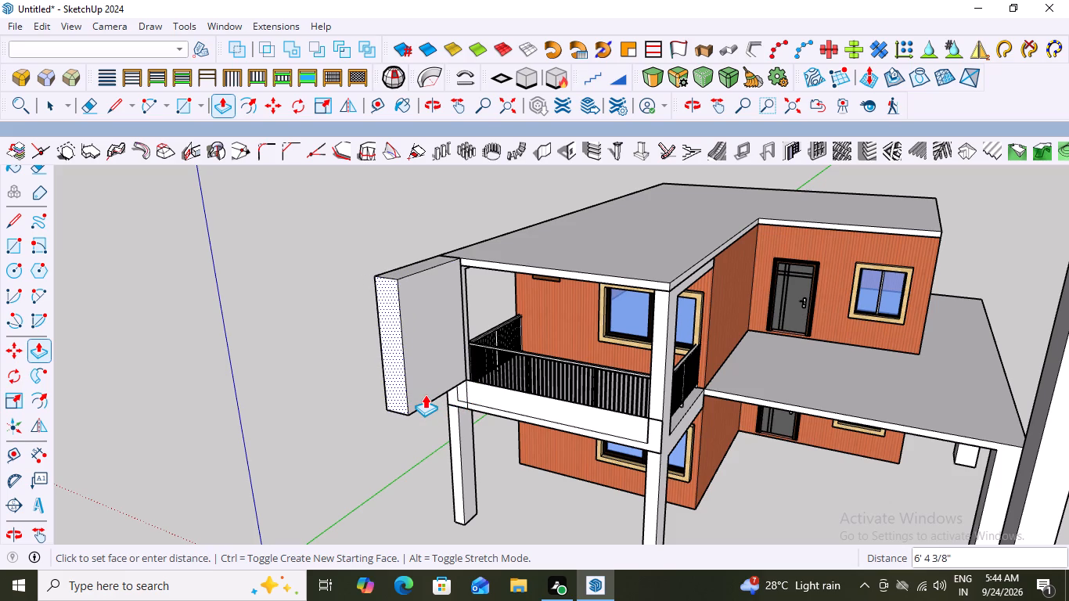
{"action": "key", "text": "8"}
{"action": "key", "text": "shift+quotedbl"}
{"action": "key", "text": "Return"}
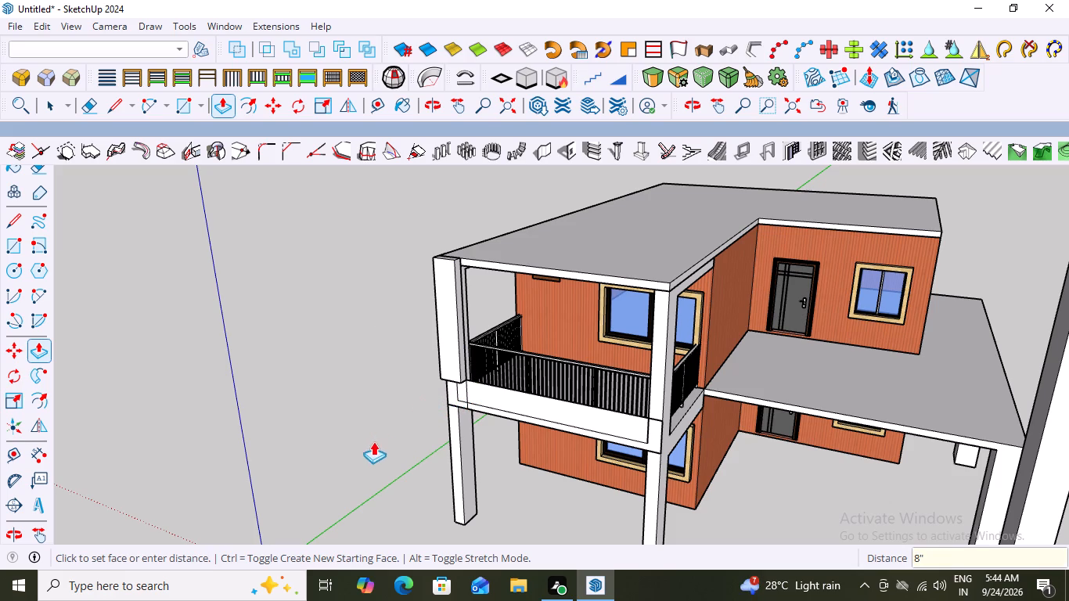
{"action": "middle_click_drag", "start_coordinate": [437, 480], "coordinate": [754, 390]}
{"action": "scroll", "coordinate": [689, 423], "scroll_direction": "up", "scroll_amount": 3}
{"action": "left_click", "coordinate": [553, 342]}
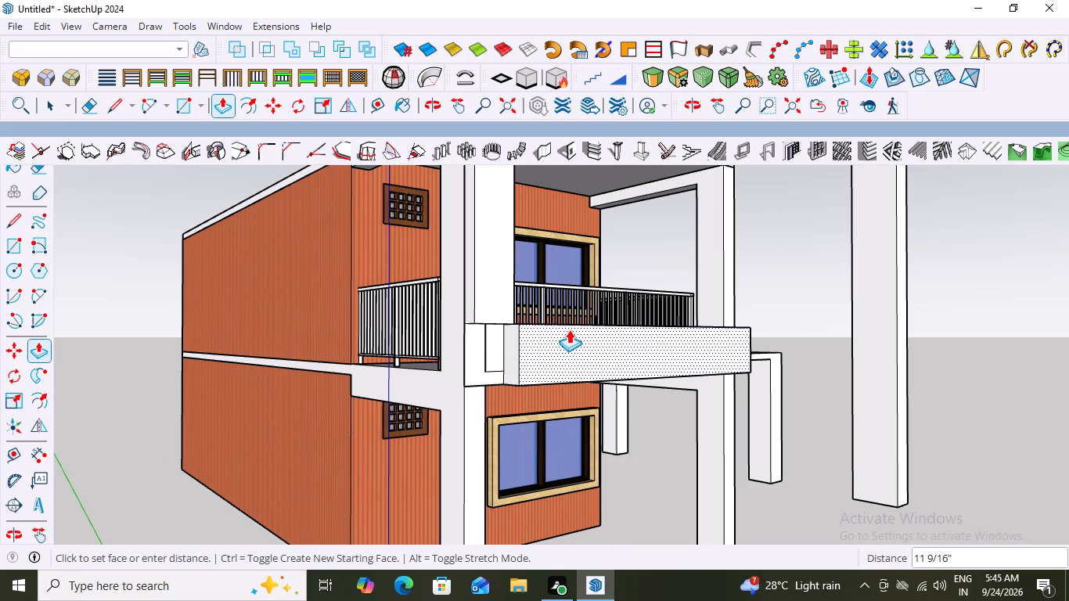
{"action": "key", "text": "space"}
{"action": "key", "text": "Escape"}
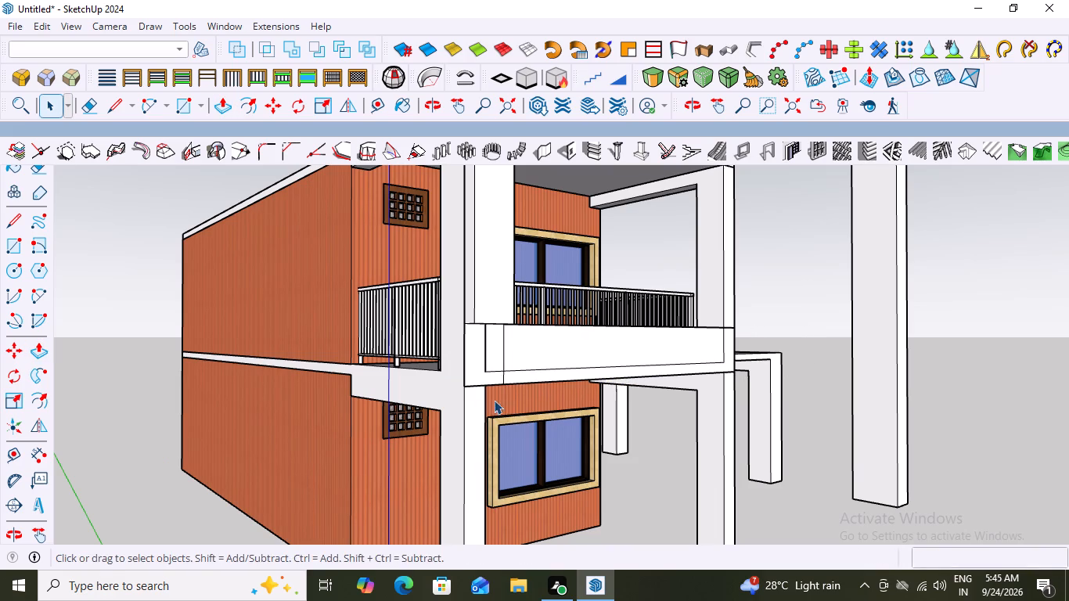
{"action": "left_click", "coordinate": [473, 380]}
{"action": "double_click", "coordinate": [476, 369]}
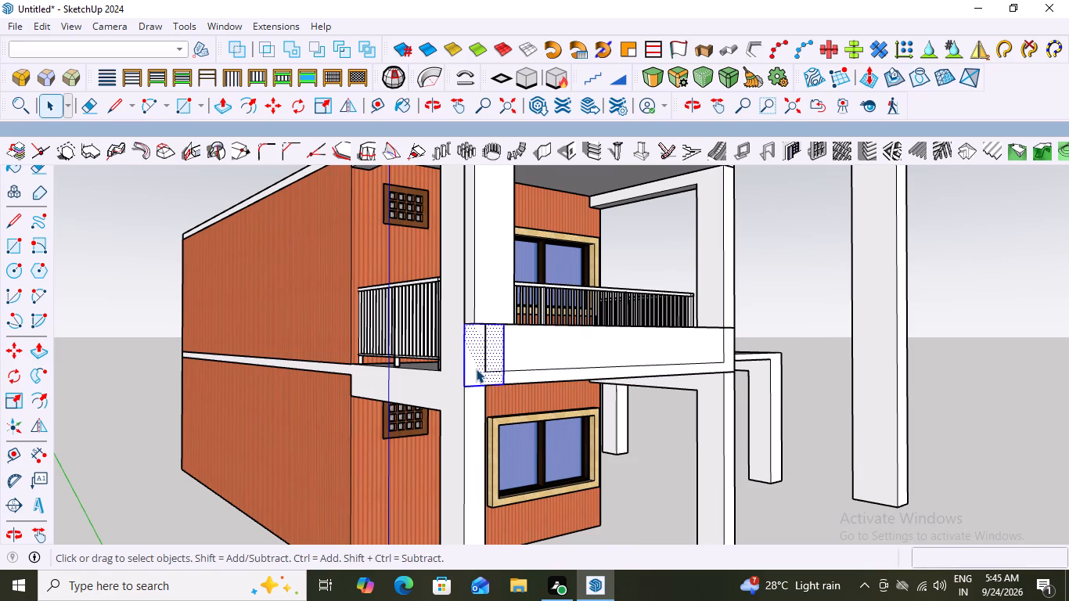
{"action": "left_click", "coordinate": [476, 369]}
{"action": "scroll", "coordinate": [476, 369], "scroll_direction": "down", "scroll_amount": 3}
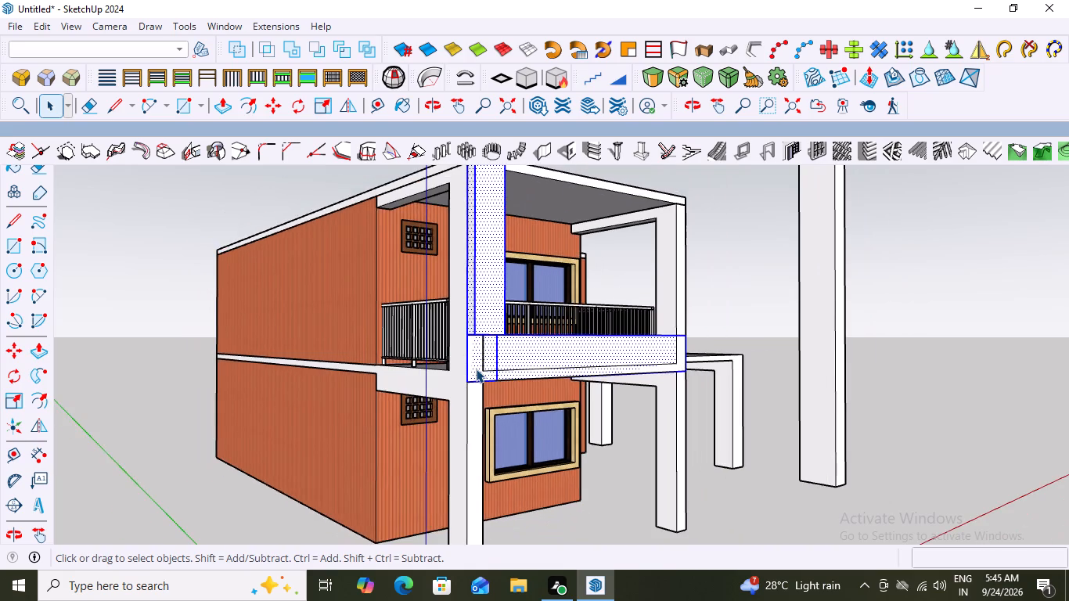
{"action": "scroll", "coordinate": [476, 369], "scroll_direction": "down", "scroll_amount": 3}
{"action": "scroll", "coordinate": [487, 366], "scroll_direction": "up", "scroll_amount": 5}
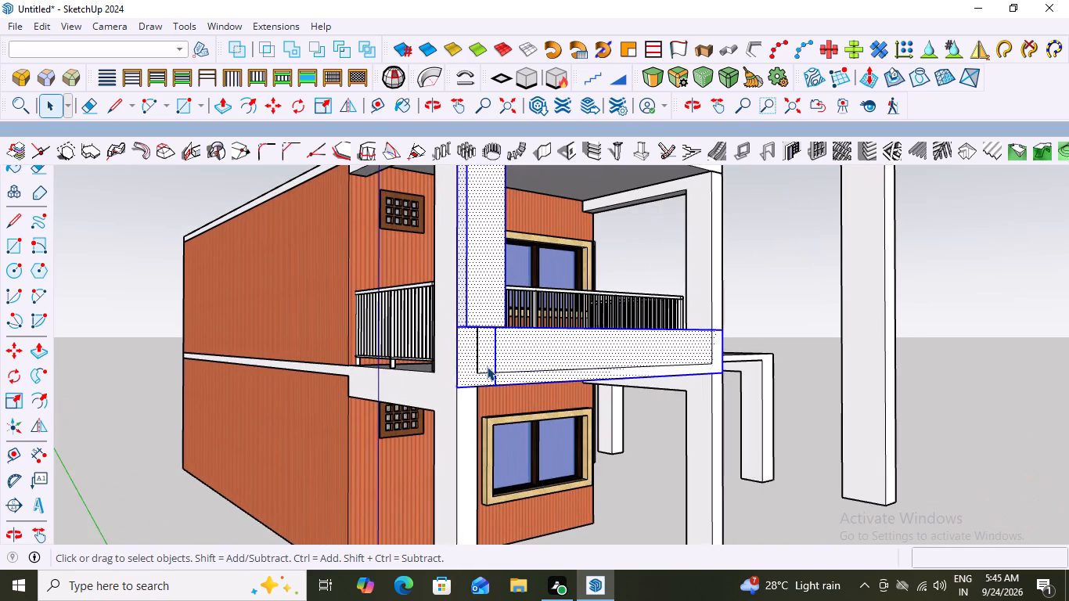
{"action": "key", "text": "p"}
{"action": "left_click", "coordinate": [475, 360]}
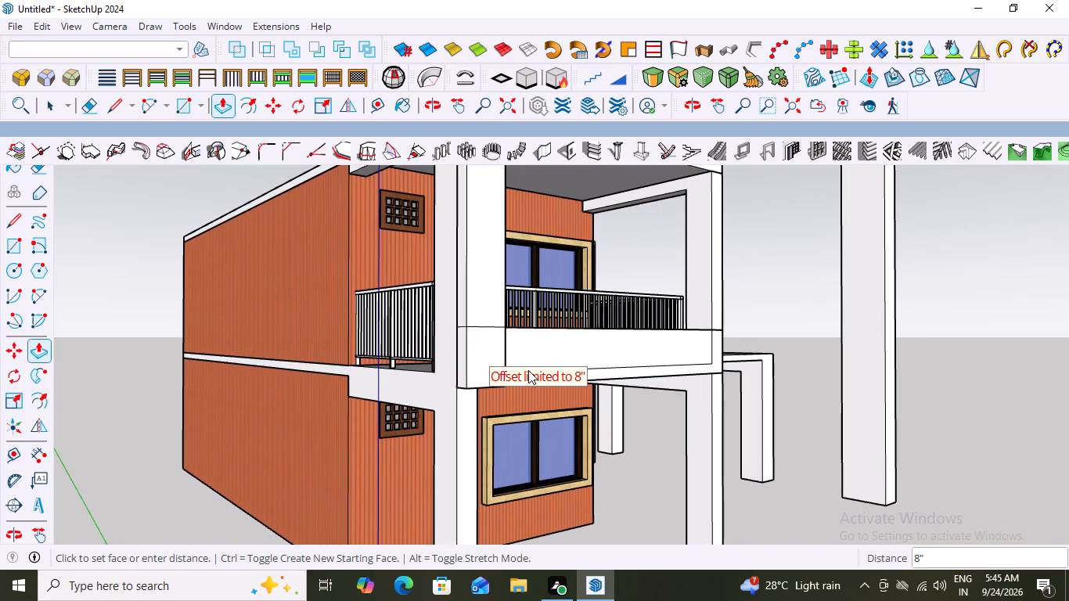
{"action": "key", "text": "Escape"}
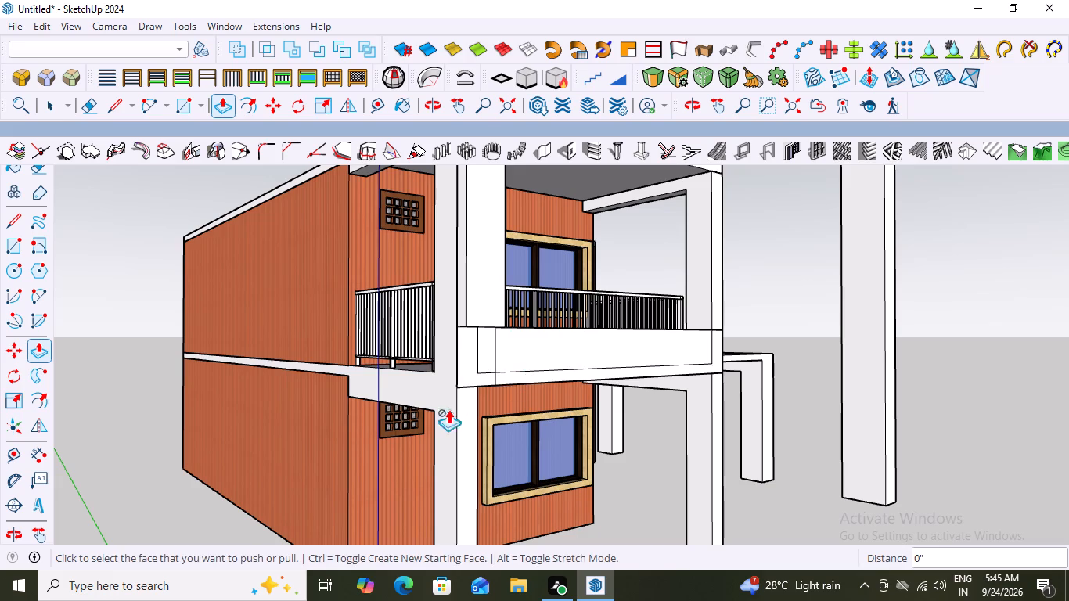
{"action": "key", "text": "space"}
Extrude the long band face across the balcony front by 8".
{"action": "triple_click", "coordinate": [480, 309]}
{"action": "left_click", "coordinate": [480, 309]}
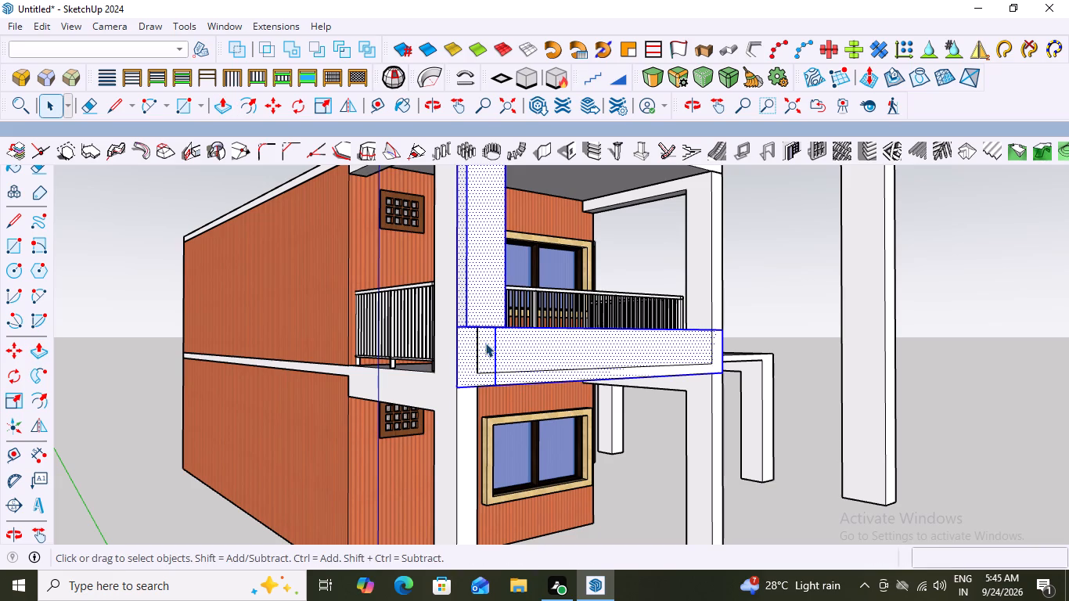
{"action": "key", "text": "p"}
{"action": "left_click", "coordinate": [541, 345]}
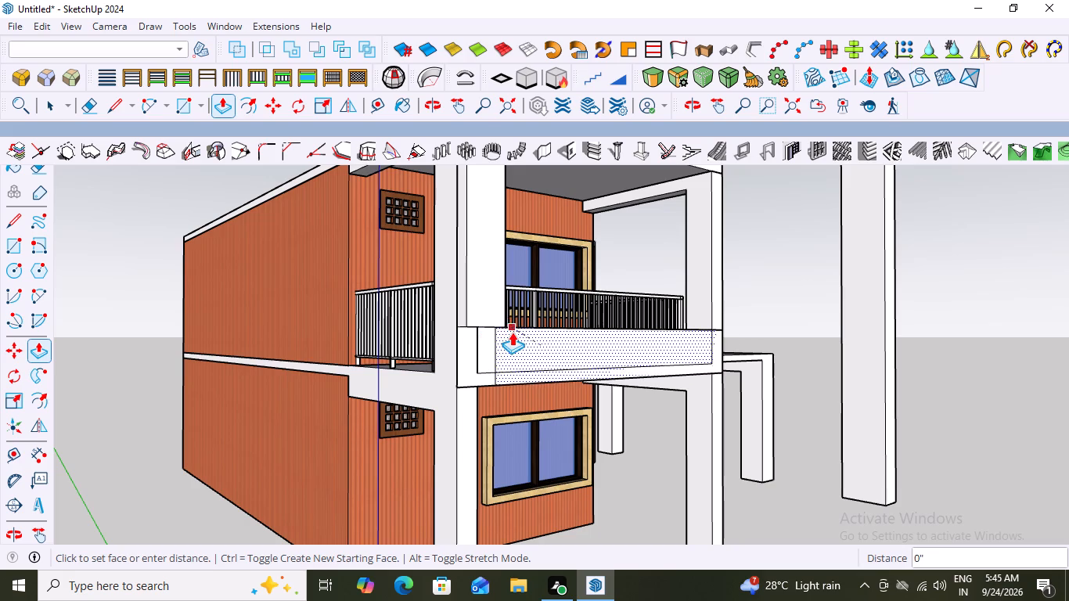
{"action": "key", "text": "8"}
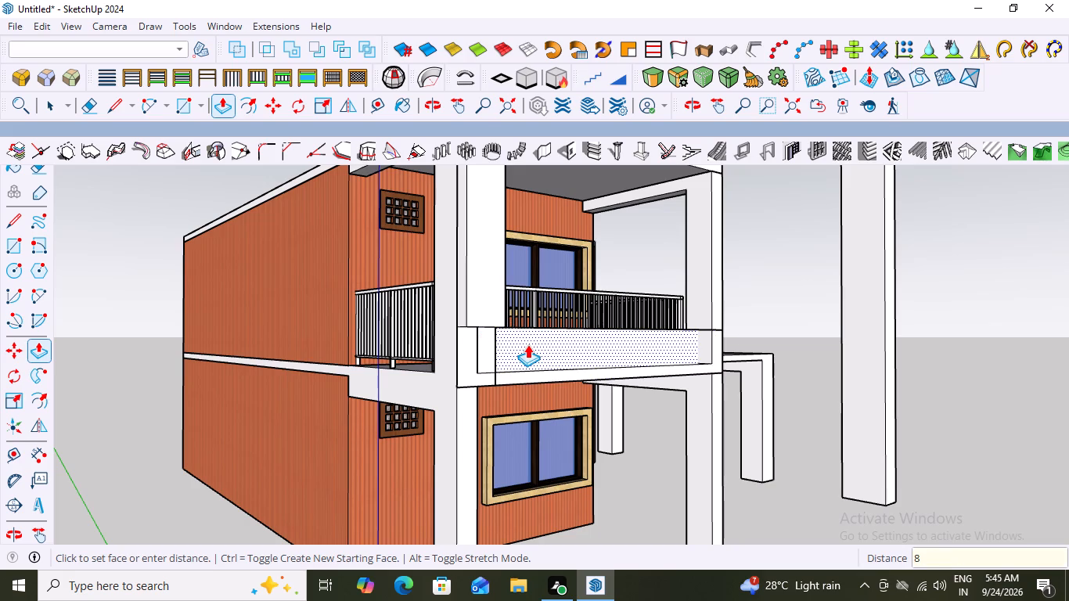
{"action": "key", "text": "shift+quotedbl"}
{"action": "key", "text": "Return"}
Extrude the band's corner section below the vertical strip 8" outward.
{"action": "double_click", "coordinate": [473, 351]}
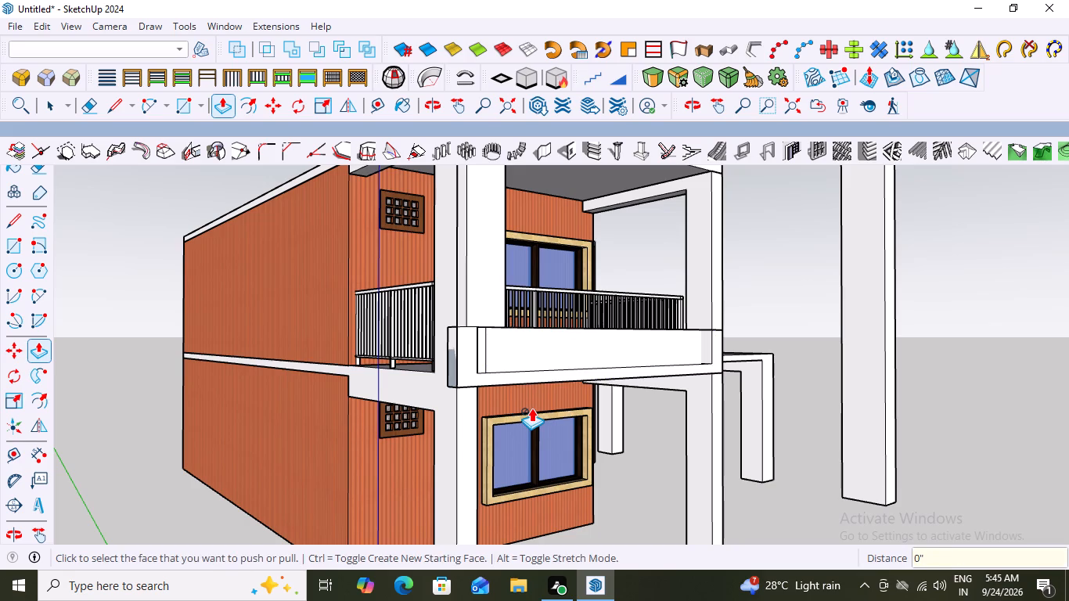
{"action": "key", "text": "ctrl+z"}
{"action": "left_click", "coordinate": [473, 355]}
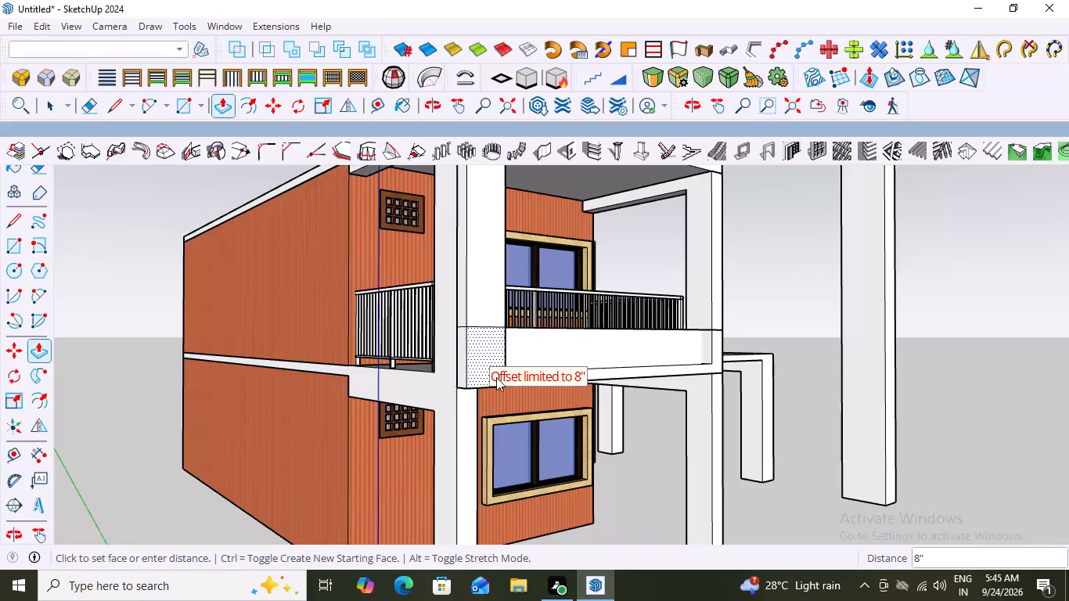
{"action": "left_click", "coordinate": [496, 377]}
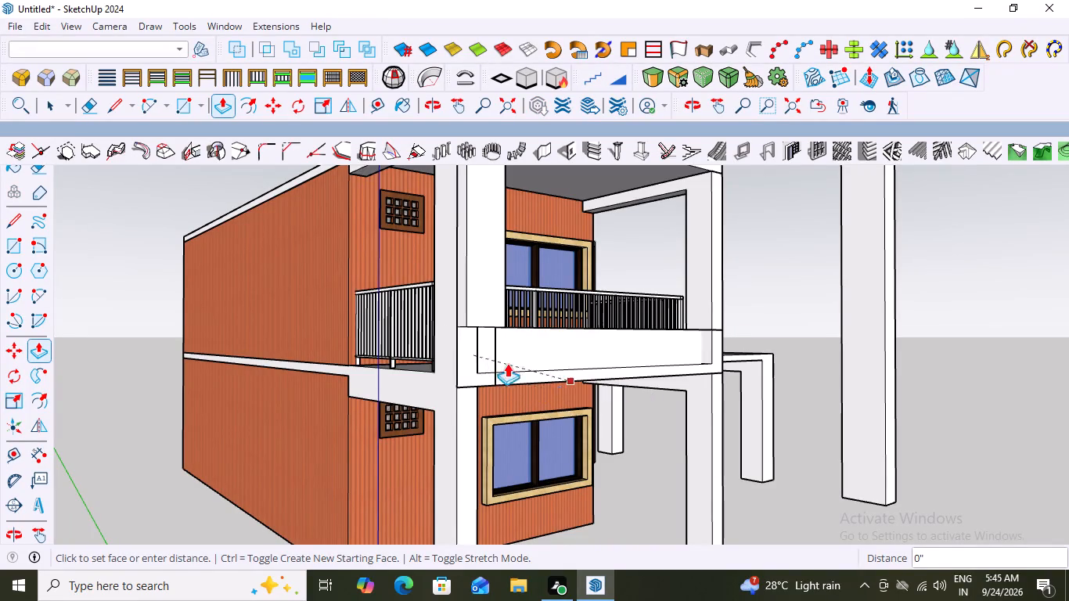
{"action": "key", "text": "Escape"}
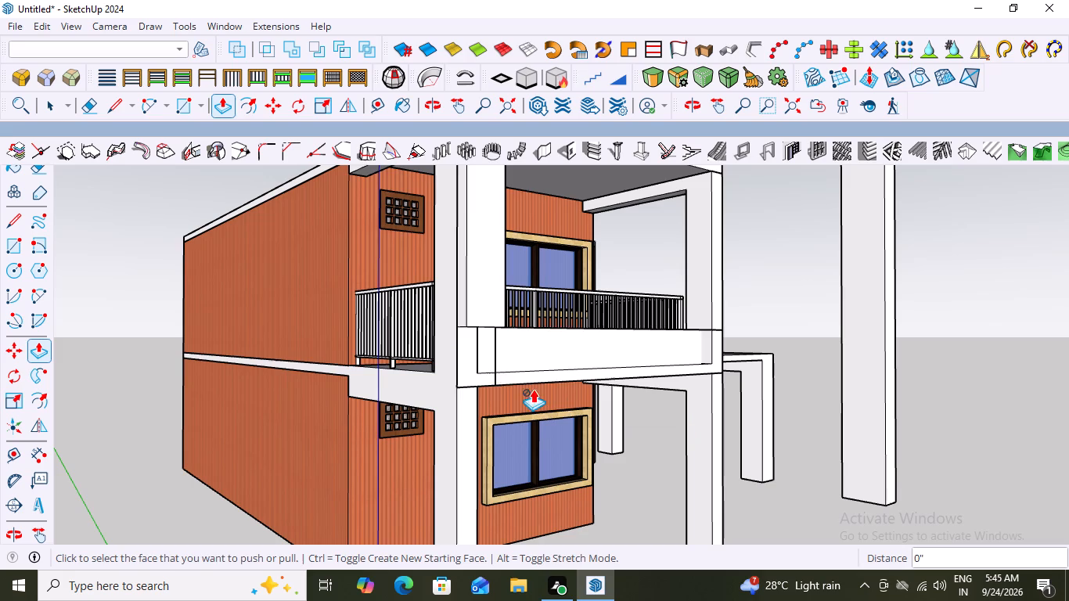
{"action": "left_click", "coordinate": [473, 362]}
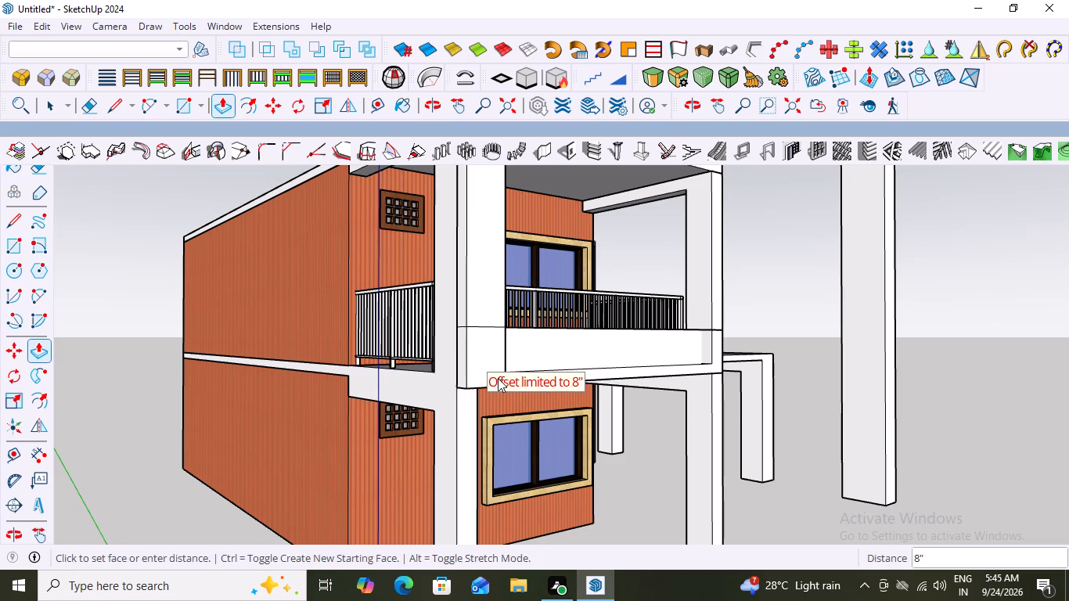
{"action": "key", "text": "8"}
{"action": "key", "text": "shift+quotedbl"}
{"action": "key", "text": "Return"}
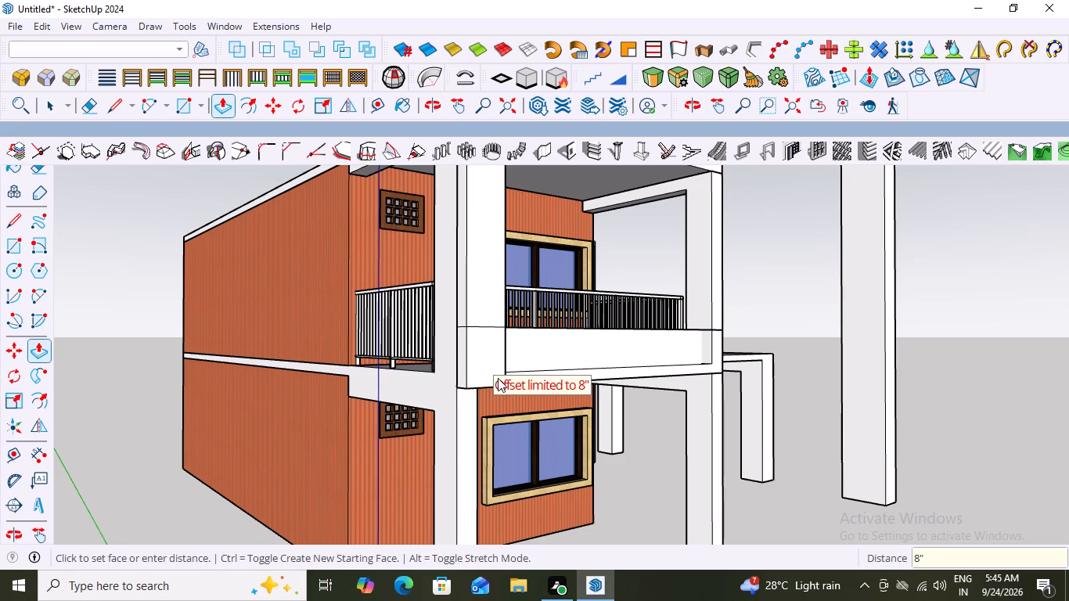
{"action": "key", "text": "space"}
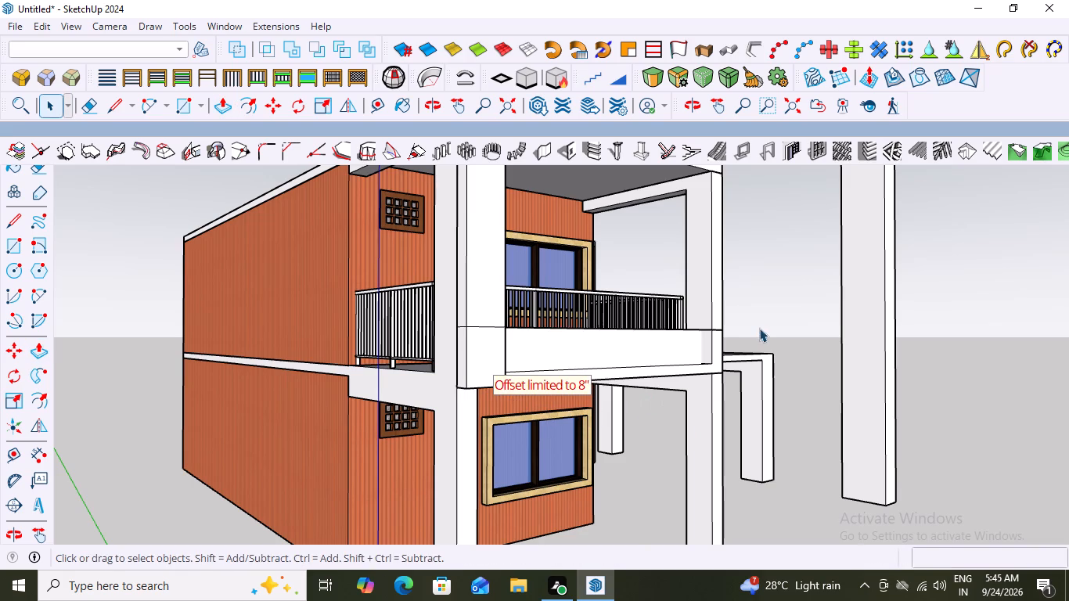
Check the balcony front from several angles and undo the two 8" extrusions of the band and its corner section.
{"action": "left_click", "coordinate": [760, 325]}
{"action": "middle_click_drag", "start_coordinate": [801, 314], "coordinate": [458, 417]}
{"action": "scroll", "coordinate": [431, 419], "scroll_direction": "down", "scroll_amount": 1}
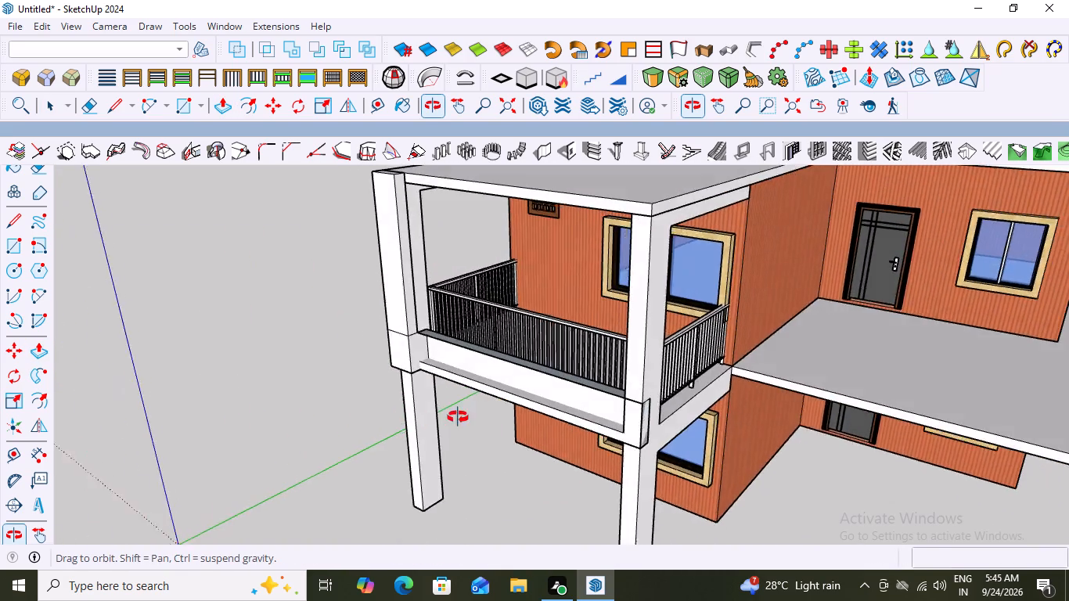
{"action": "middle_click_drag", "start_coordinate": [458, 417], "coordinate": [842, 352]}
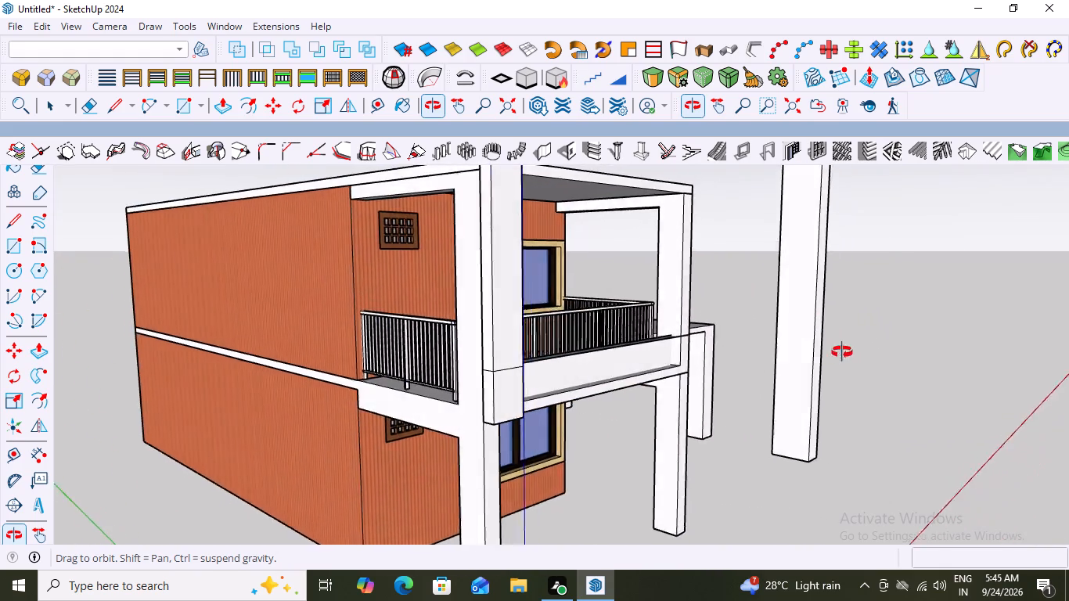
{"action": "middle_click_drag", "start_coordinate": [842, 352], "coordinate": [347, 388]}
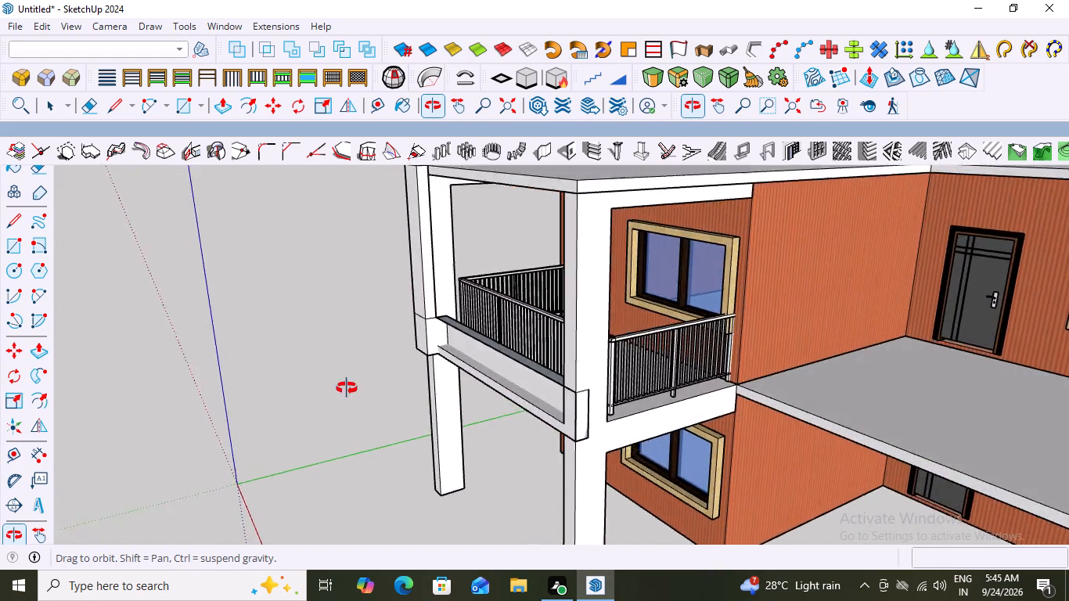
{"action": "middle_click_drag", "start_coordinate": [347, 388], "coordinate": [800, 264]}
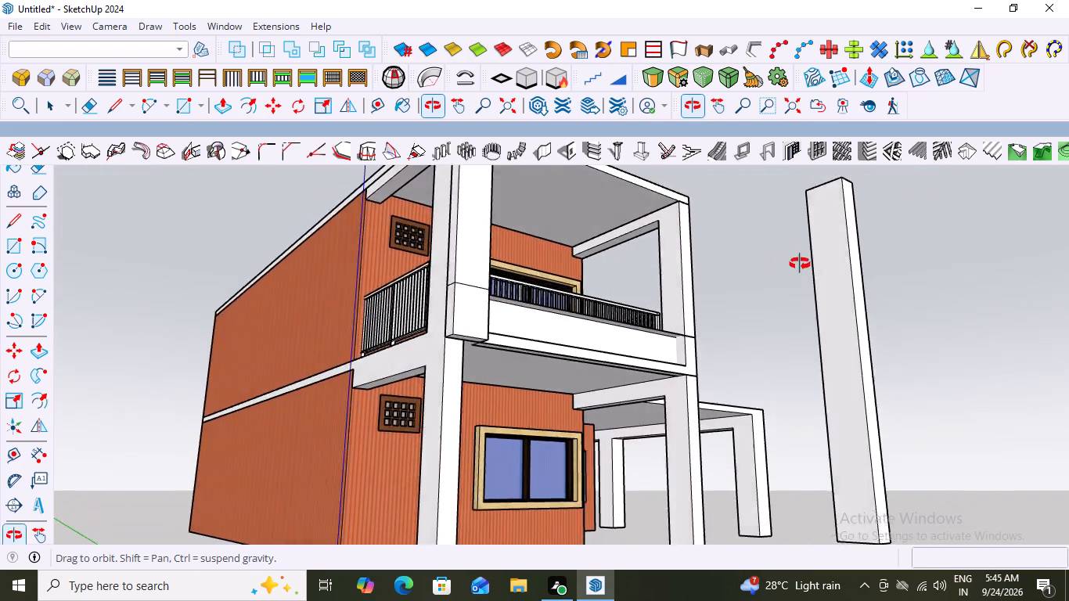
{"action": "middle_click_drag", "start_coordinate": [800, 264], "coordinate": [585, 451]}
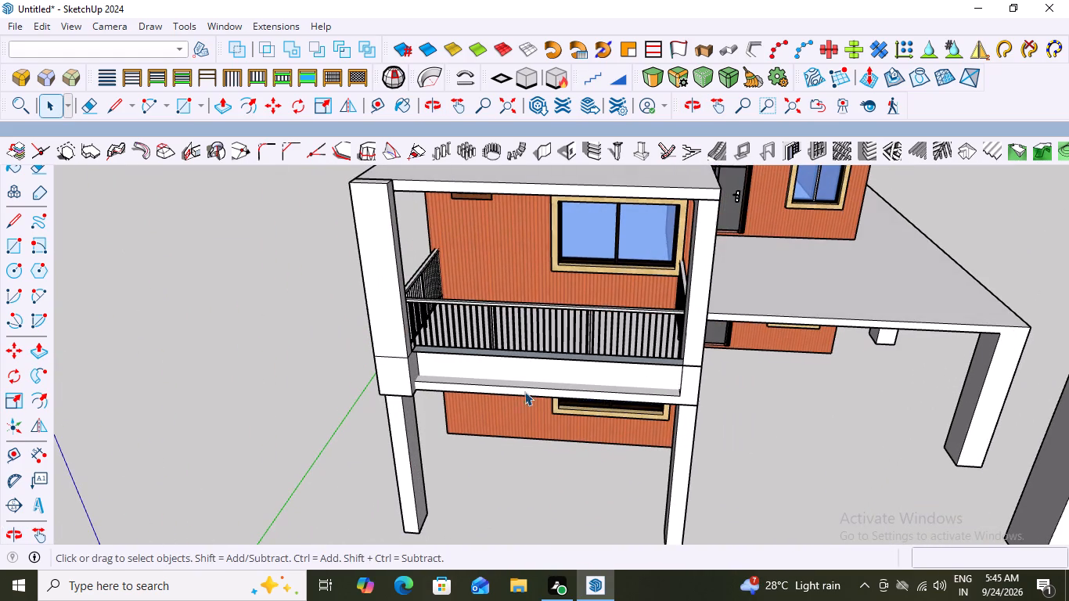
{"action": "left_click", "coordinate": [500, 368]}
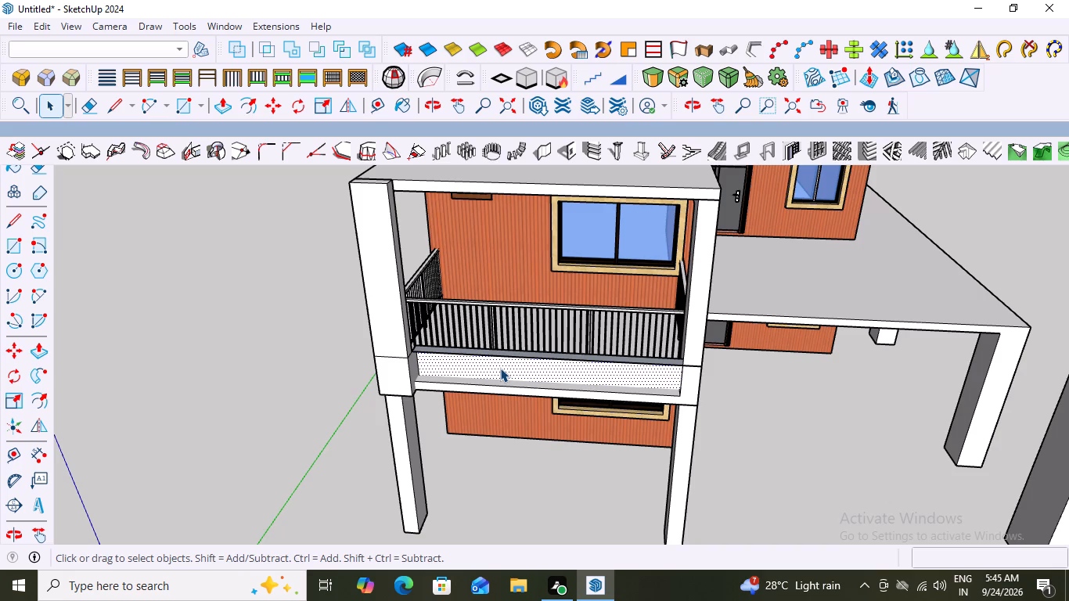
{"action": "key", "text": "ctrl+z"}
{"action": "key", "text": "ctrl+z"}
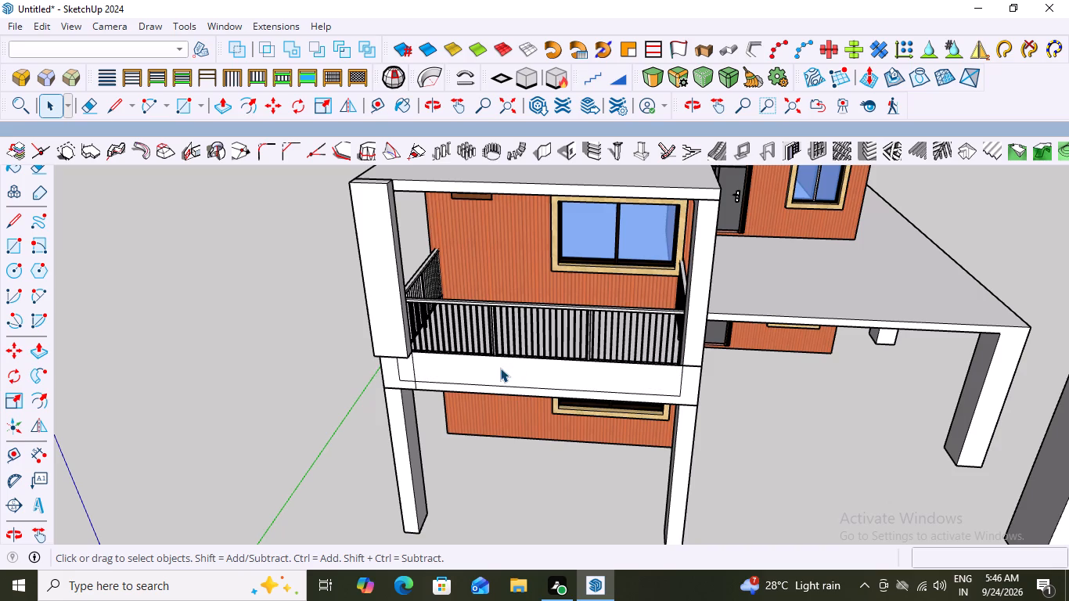
Extrude the long band face across the balcony front 8" outward from the slab edge.
{"action": "middle_click_drag", "start_coordinate": [505, 430], "coordinate": [646, 542]}
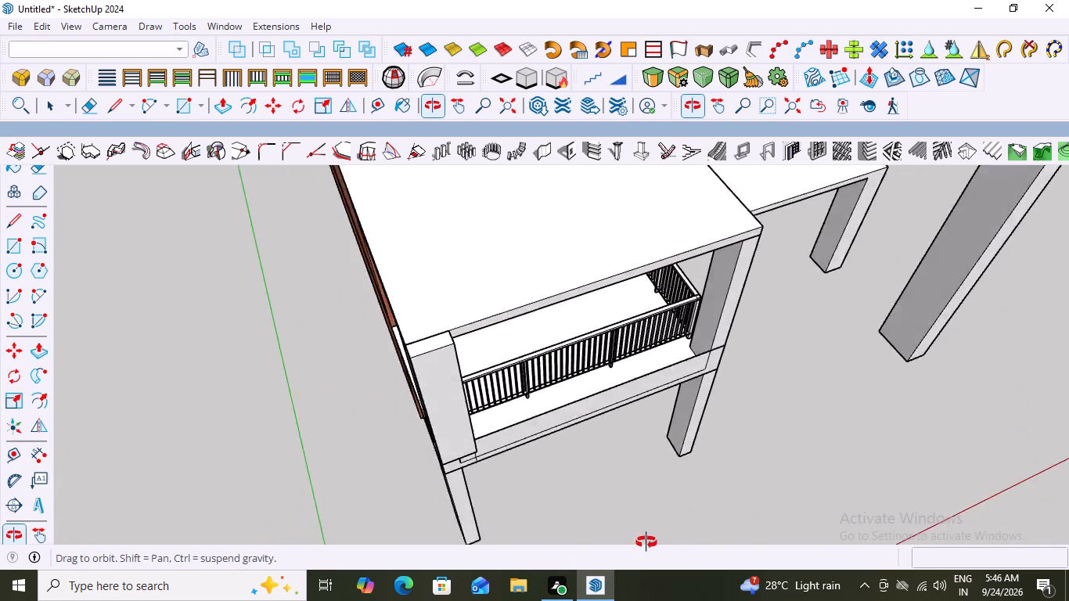
{"action": "middle_click_drag", "start_coordinate": [646, 542], "coordinate": [590, 422]}
{"action": "scroll", "coordinate": [646, 528], "scroll_direction": "down", "scroll_amount": 1}
{"action": "left_click", "coordinate": [502, 394]}
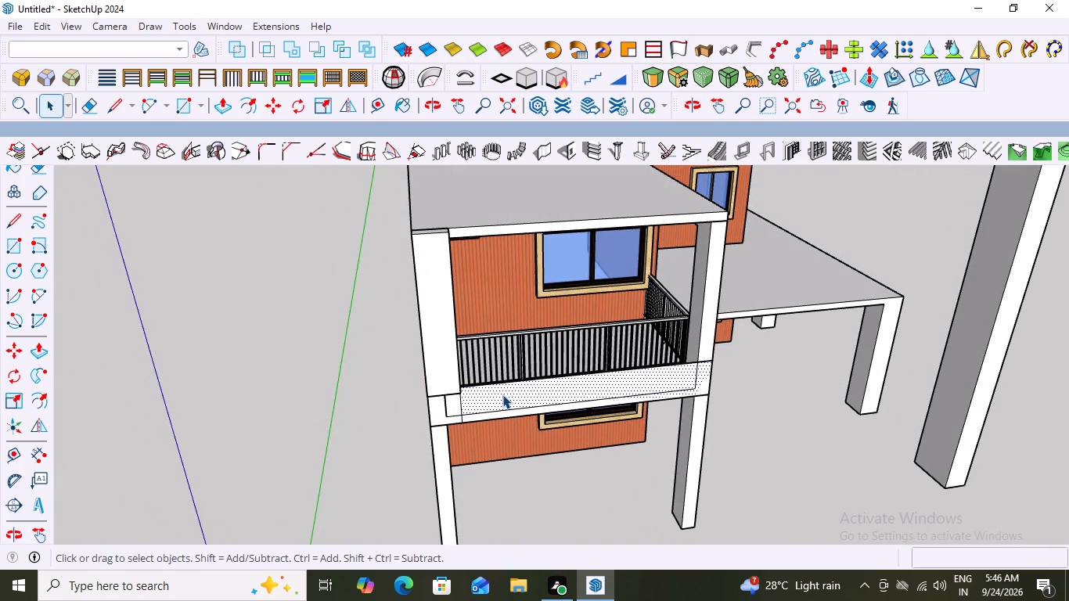
{"action": "key", "text": "p"}
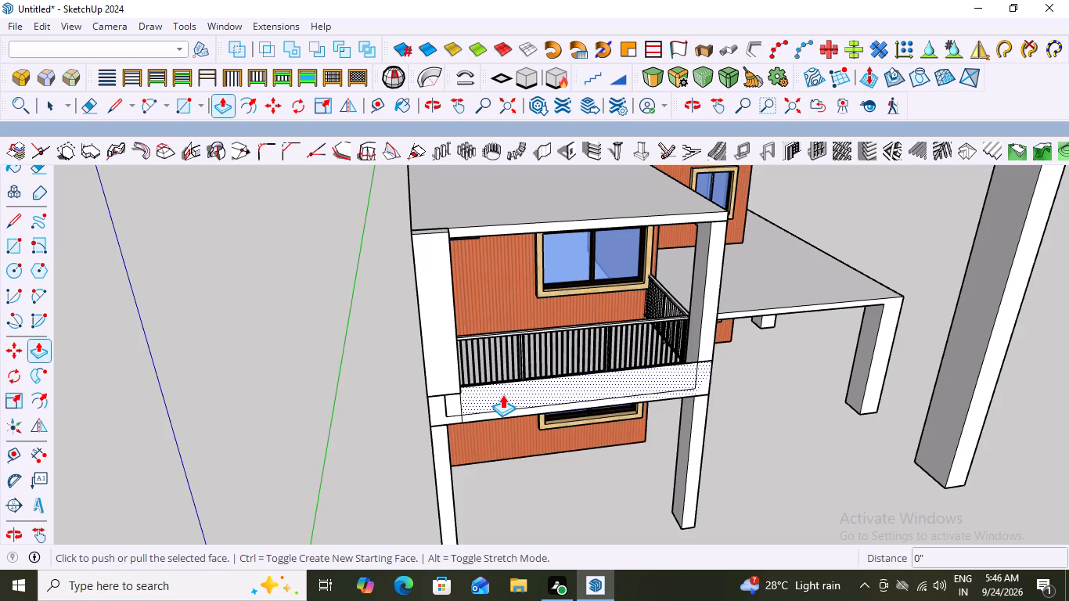
{"action": "left_click", "coordinate": [503, 390]}
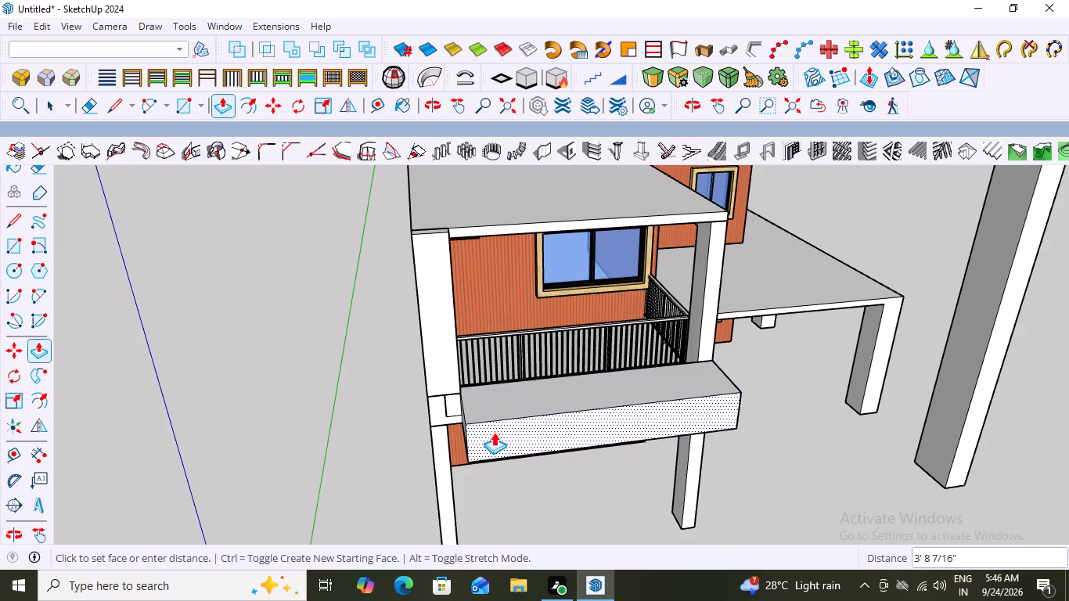
{"action": "key", "text": "8"}
{"action": "key", "text": "shift+quotedbl"}
{"action": "key", "text": "Return"}
Extrude the band's corner section below the vertical strip 8" outward, flush with the rest of the band.
{"action": "scroll", "coordinate": [412, 488], "scroll_direction": "up", "scroll_amount": 3}
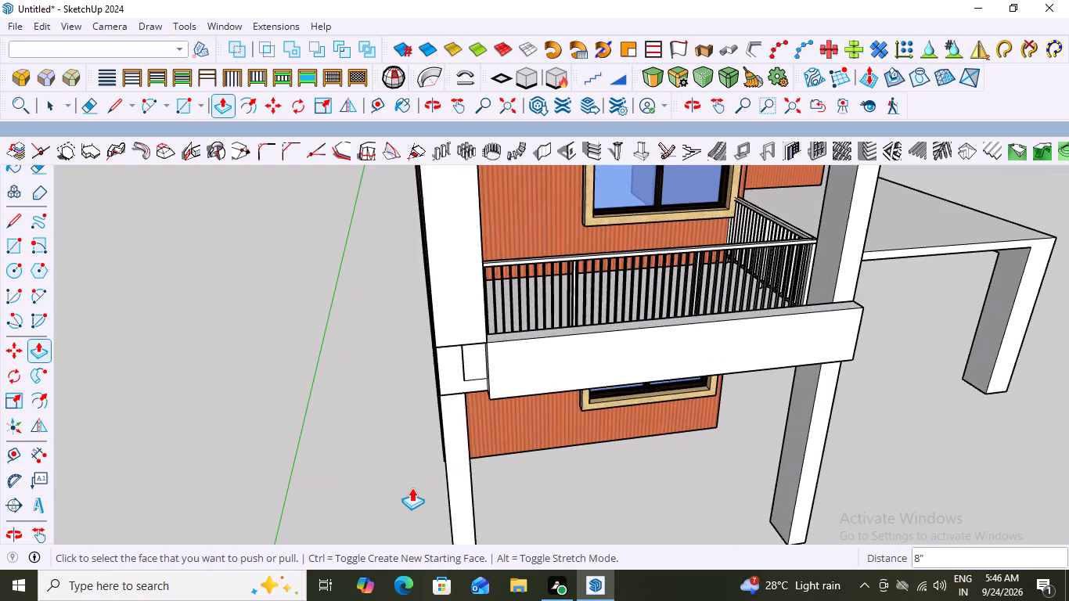
{"action": "scroll", "coordinate": [408, 438], "scroll_direction": "up", "scroll_amount": 2}
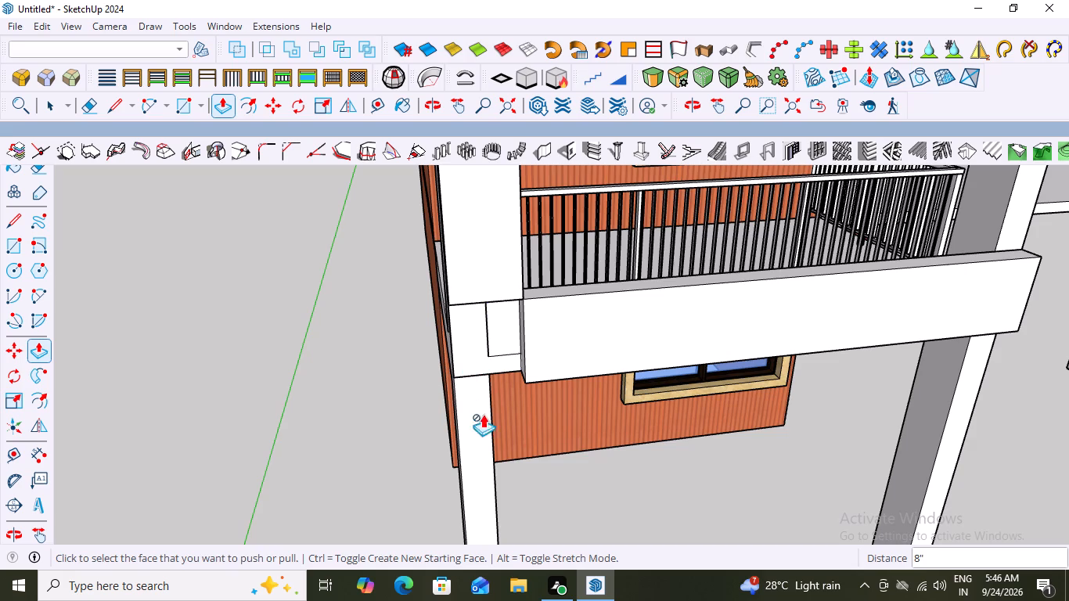
{"action": "key", "text": "space"}
{"action": "left_click", "coordinate": [473, 359]}
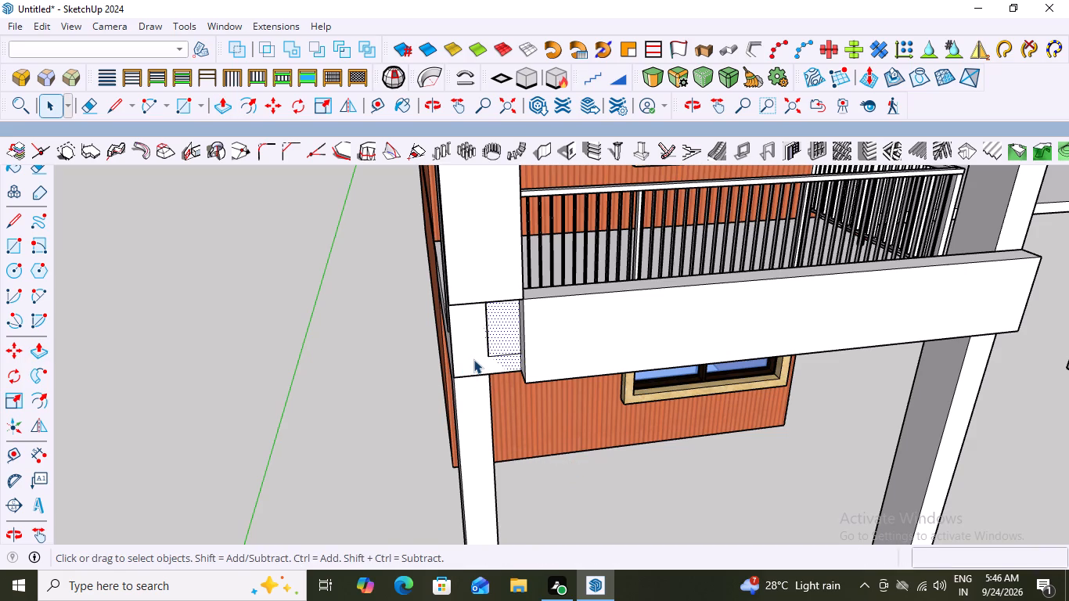
{"action": "double_click", "coordinate": [473, 359]}
{"action": "key", "text": "p"}
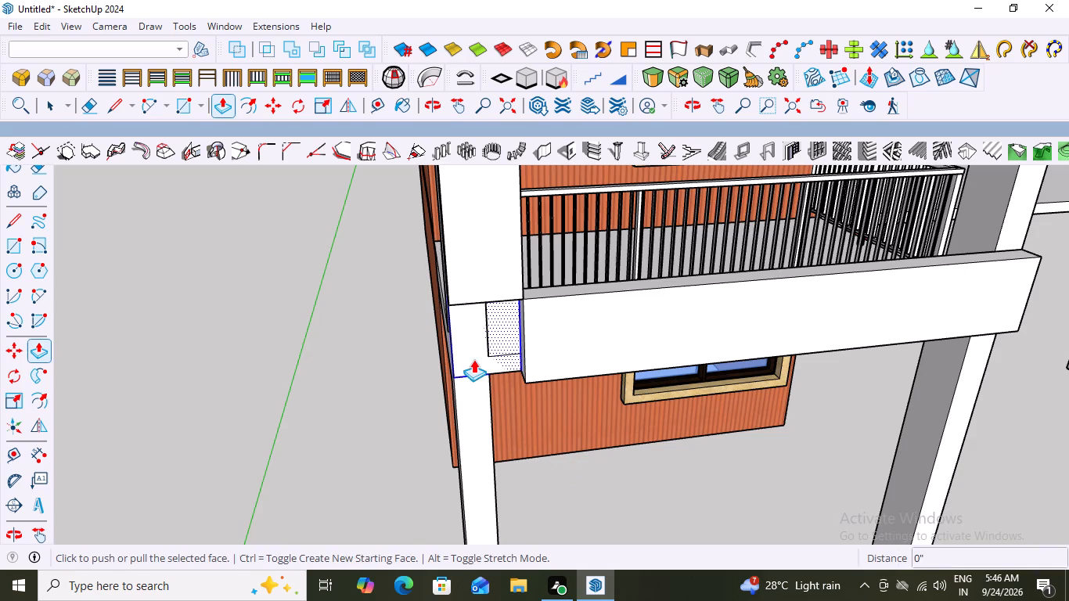
{"action": "left_click", "coordinate": [473, 349]}
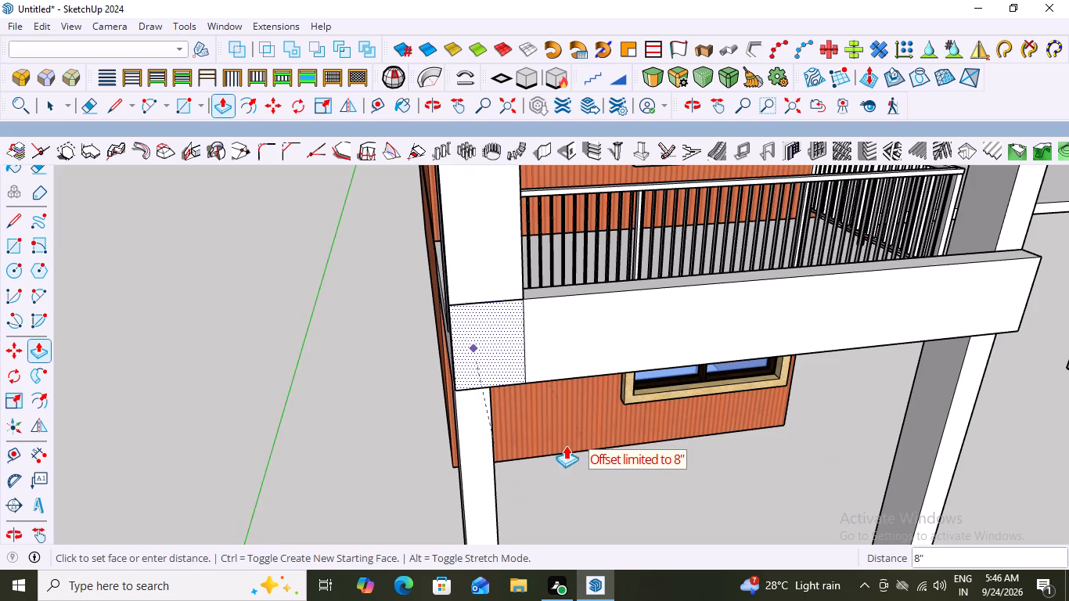
{"action": "key", "text": "8"}
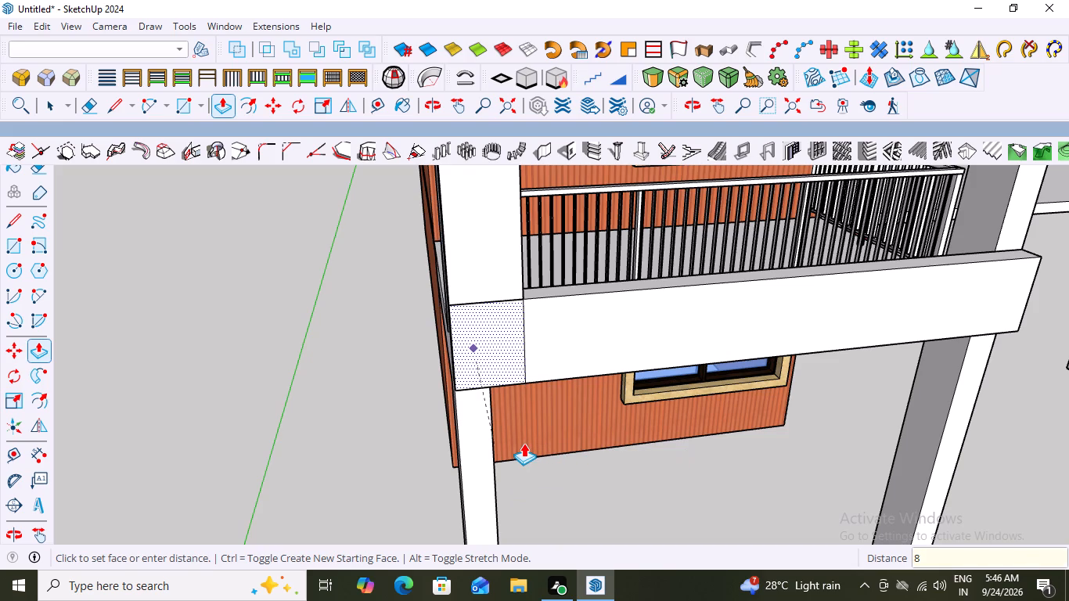
{"action": "key", "text": "shift+quotedbl"}
{"action": "key", "text": "Return"}
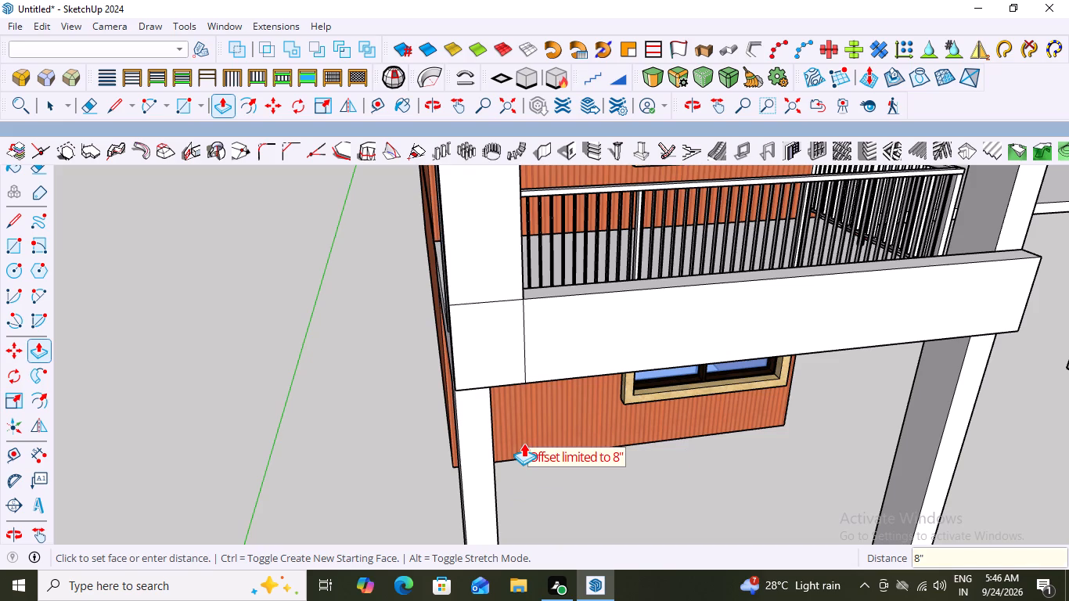
{"action": "key", "text": "space"}
{"action": "scroll", "coordinate": [279, 448], "scroll_direction": "down", "scroll_amount": 6}
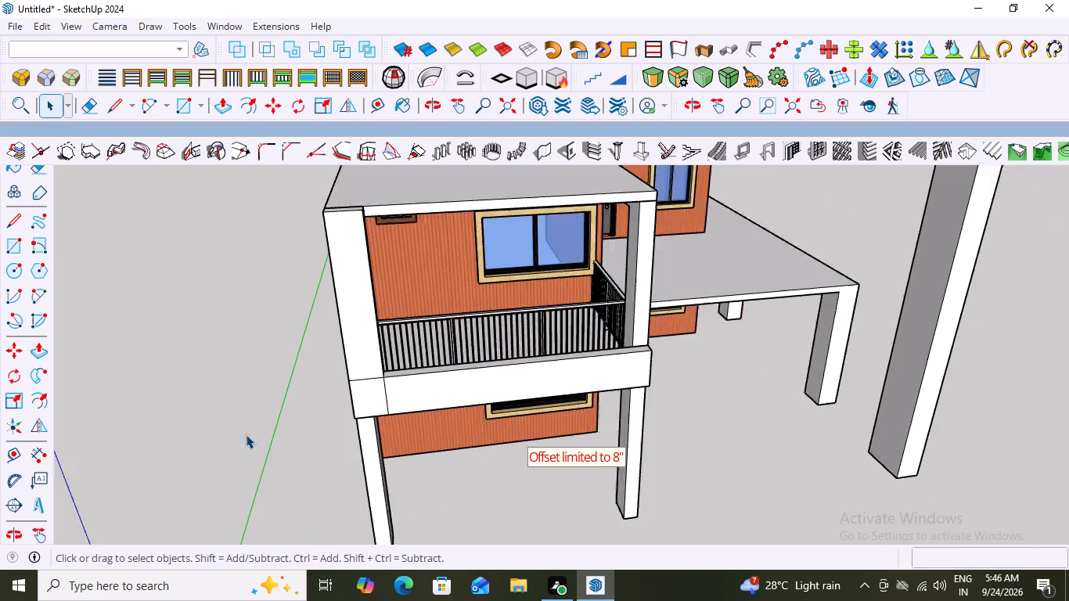
Examine the whole house from the front and sides, checking the projecting column strip and slab band on the upper balcony.
{"action": "scroll", "coordinate": [246, 434], "scroll_direction": "down", "scroll_amount": 1}
{"action": "middle_click_drag", "start_coordinate": [529, 487], "coordinate": [413, 452]}
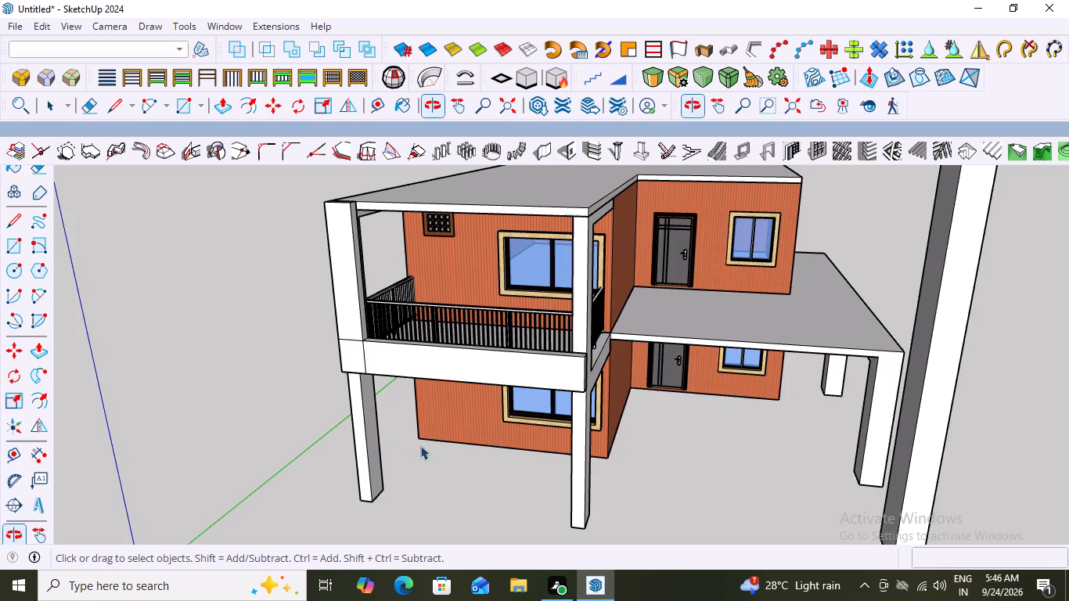
{"action": "left_click", "coordinate": [233, 330]}
{"action": "scroll", "coordinate": [400, 441], "scroll_direction": "down", "scroll_amount": 5}
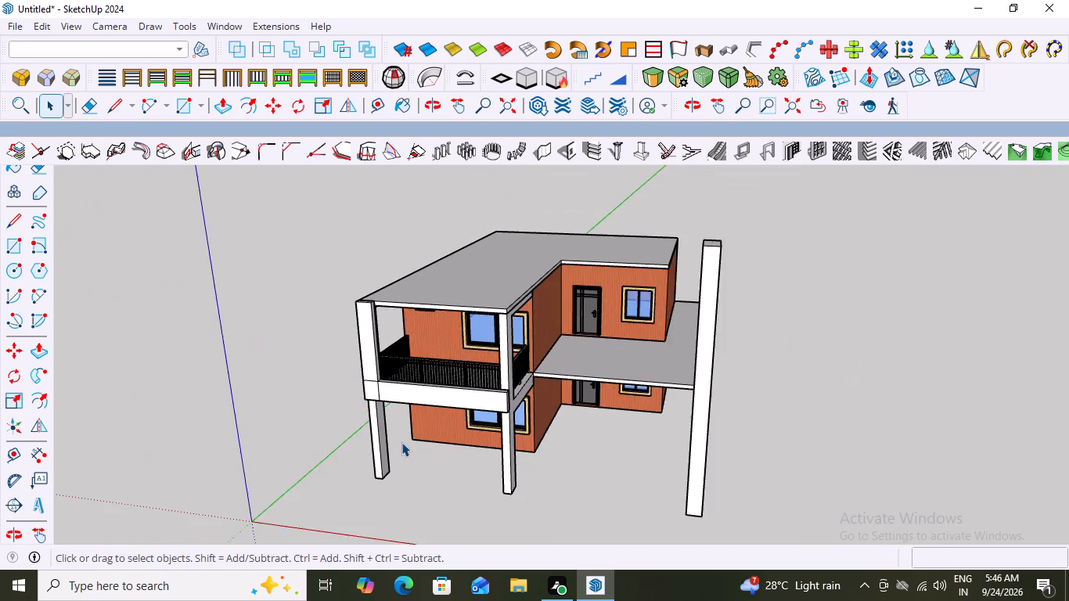
{"action": "scroll", "coordinate": [473, 399], "scroll_direction": "down", "scroll_amount": 4}
{"action": "middle_click_drag", "start_coordinate": [478, 396], "coordinate": [573, 362]}
{"action": "scroll", "coordinate": [448, 397], "scroll_direction": "up", "scroll_amount": 4}
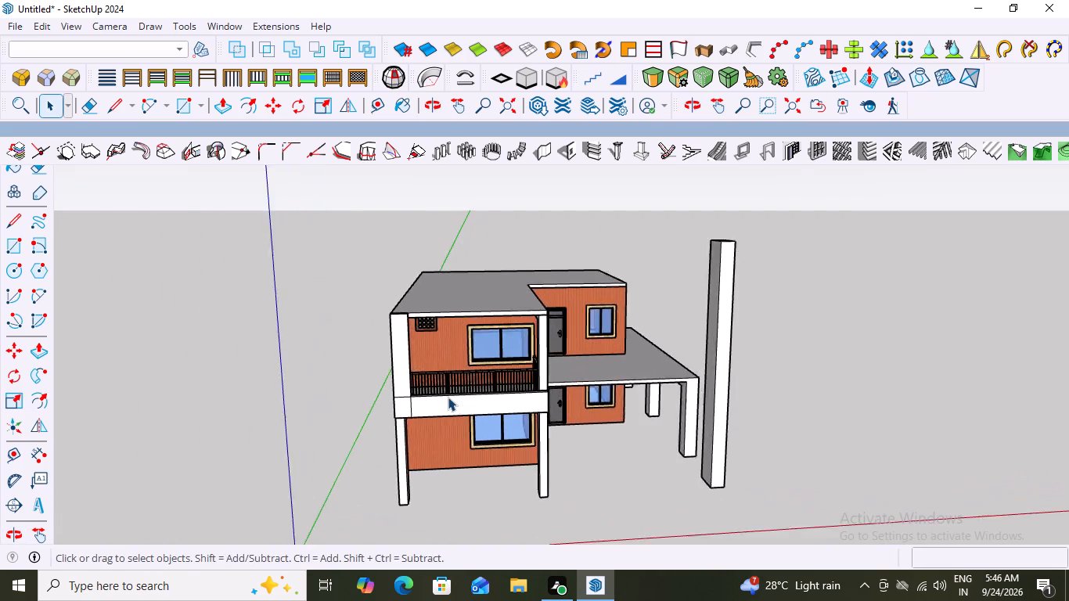
{"action": "scroll", "coordinate": [448, 397], "scroll_direction": "up", "scroll_amount": 2}
{"action": "middle_click_drag", "start_coordinate": [434, 387], "coordinate": [427, 372]}
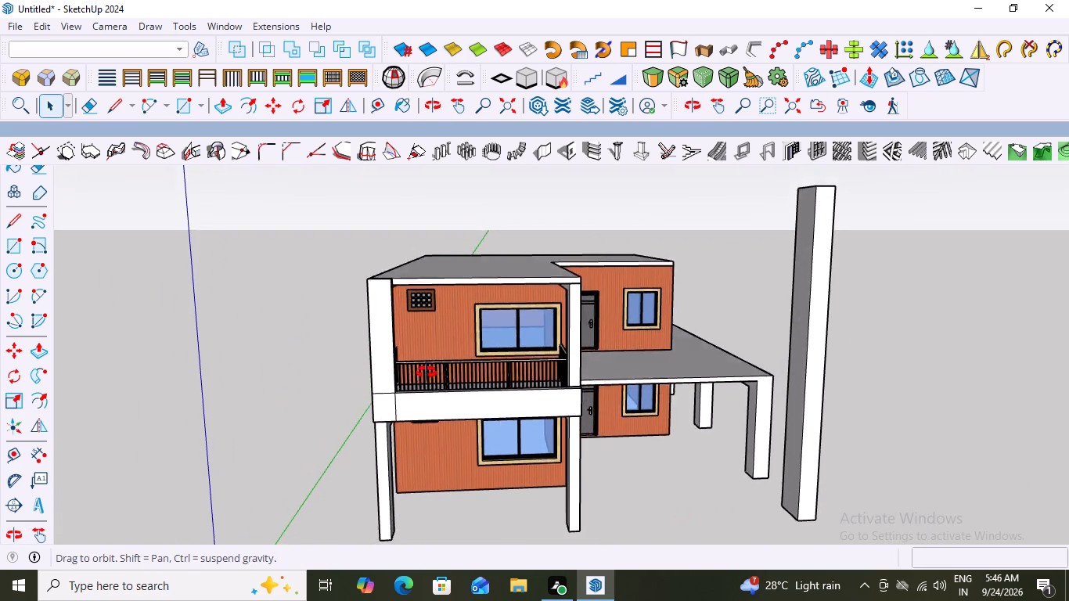
{"action": "middle_click_drag", "start_coordinate": [427, 372], "coordinate": [417, 328]}
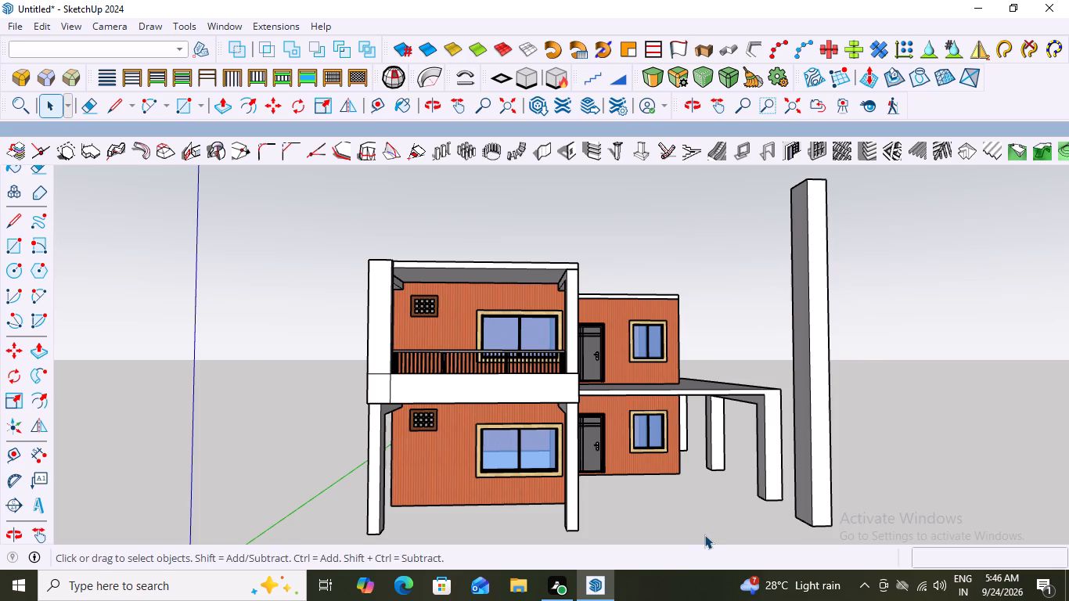
{"action": "scroll", "coordinate": [704, 534], "scroll_direction": "down", "scroll_amount": 3}
{"action": "middle_click_drag", "start_coordinate": [658, 447], "coordinate": [639, 403]}
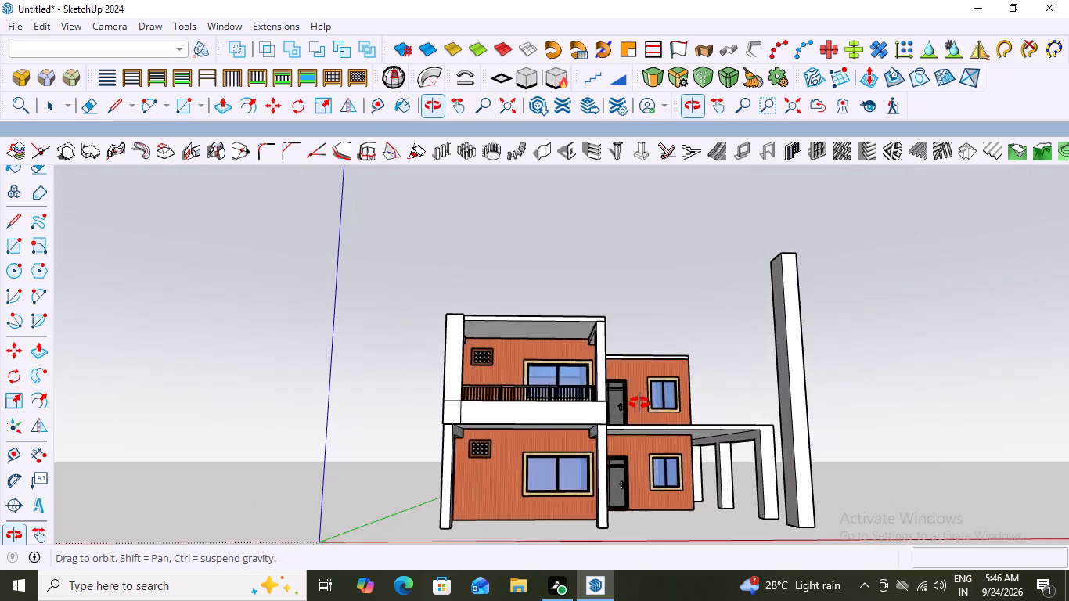
{"action": "middle_click_drag", "start_coordinate": [639, 403], "coordinate": [634, 400]}
{"action": "middle_click_drag", "start_coordinate": [579, 324], "coordinate": [579, 325]}
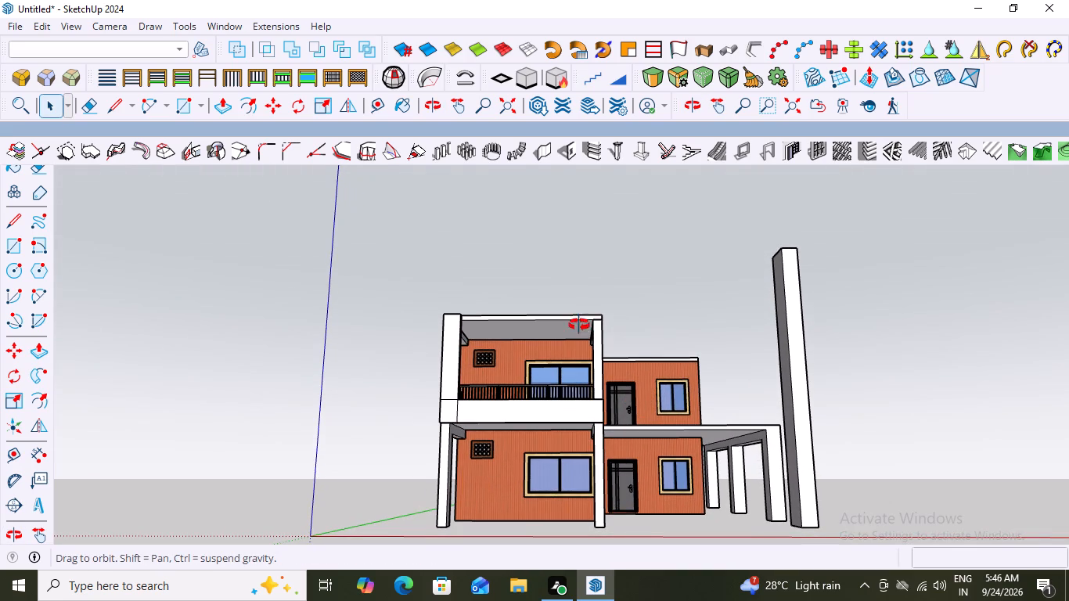
{"action": "middle_click_drag", "start_coordinate": [579, 325], "coordinate": [572, 342]}
{"action": "scroll", "coordinate": [594, 379], "scroll_direction": "up", "scroll_amount": 1}
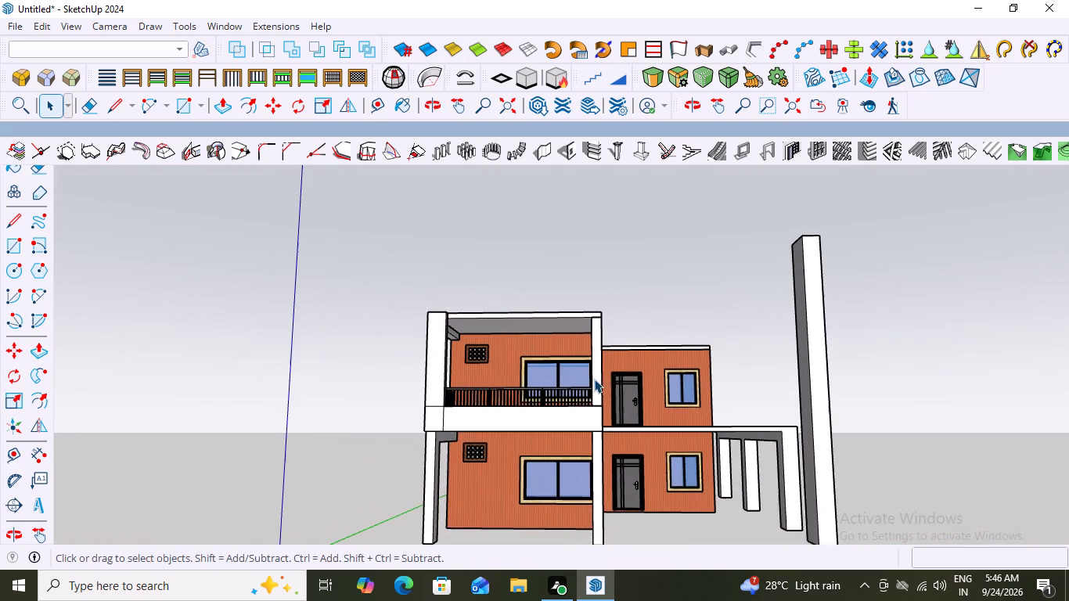
{"action": "scroll", "coordinate": [594, 379], "scroll_direction": "up", "scroll_amount": 1}
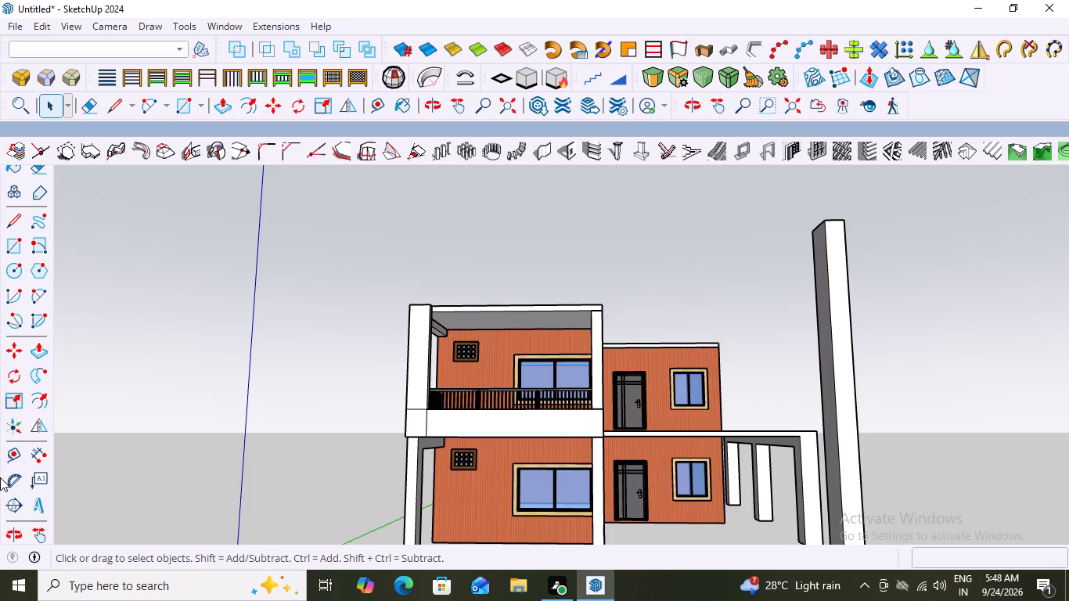
Inspect the junction of the vertical strip and slab band at the balcony's front corner from several angles.
{"action": "scroll", "coordinate": [247, 375], "scroll_direction": "down", "scroll_amount": 10}
{"action": "middle_click_drag", "start_coordinate": [405, 424], "coordinate": [482, 509]}
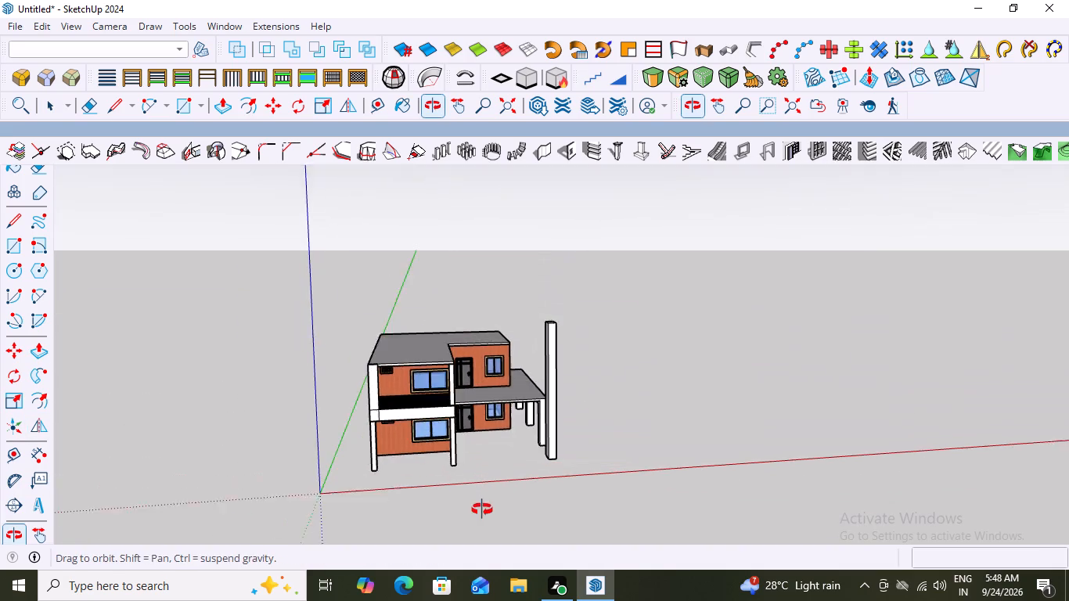
{"action": "middle_click_drag", "start_coordinate": [482, 509], "coordinate": [483, 511]}
{"action": "scroll", "coordinate": [443, 458], "scroll_direction": "up", "scroll_amount": 6}
{"action": "scroll", "coordinate": [337, 379], "scroll_direction": "up", "scroll_amount": 3}
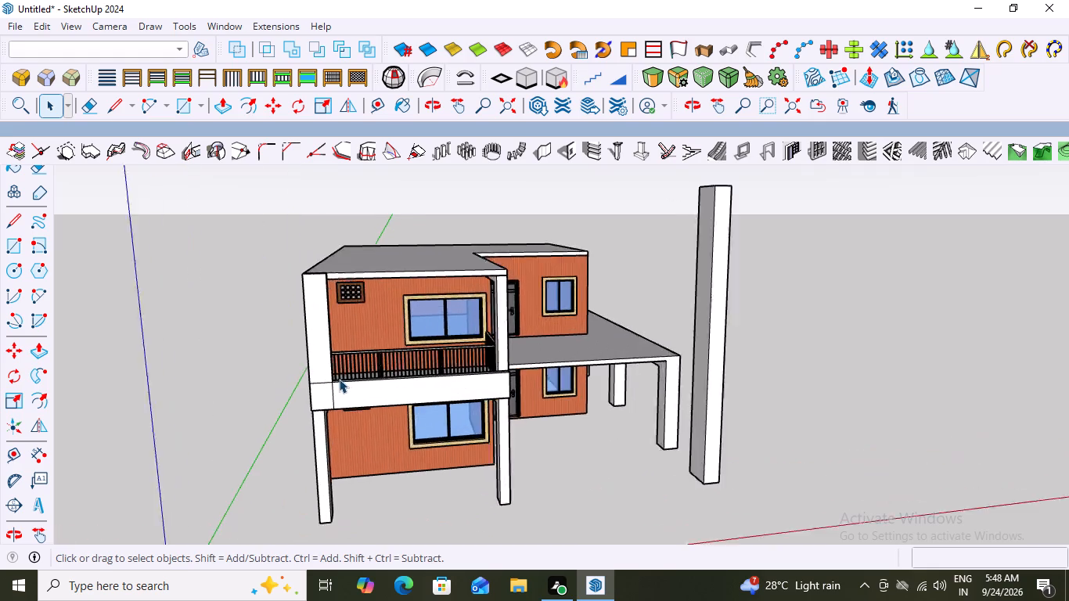
{"action": "scroll", "coordinate": [339, 379], "scroll_direction": "up", "scroll_amount": 5}
{"action": "middle_click_drag", "start_coordinate": [484, 458], "coordinate": [279, 461]}
{"action": "scroll", "coordinate": [319, 354], "scroll_direction": "up", "scroll_amount": 3}
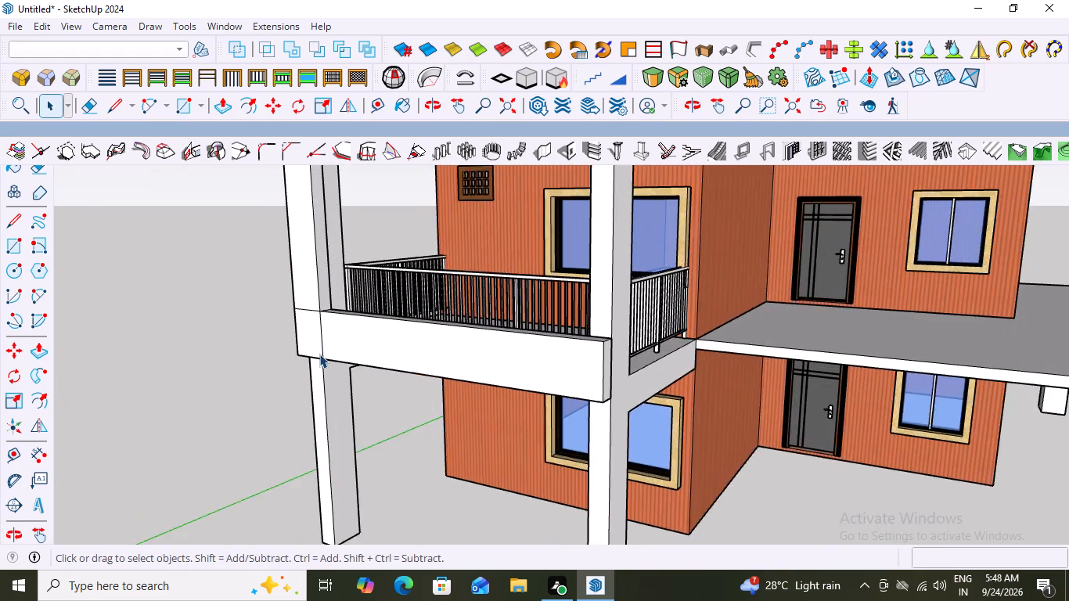
{"action": "scroll", "coordinate": [319, 354], "scroll_direction": "up", "scroll_amount": 2}
{"action": "middle_click_drag", "start_coordinate": [409, 417], "coordinate": [587, 444]}
{"action": "scroll", "coordinate": [587, 444], "scroll_direction": "up", "scroll_amount": 1}
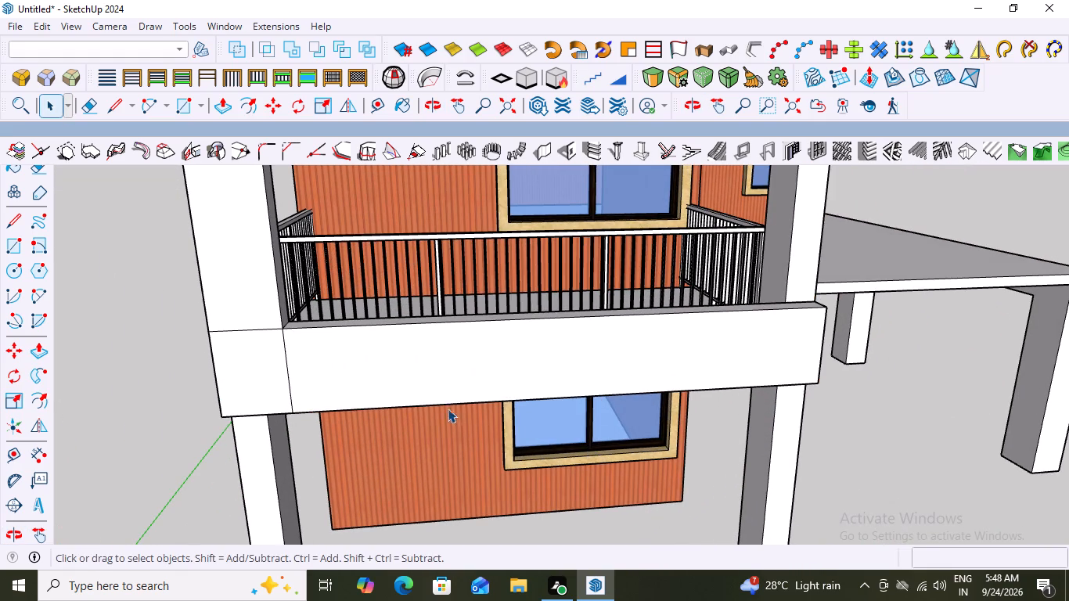
{"action": "scroll", "coordinate": [389, 348], "scroll_direction": "down", "scroll_amount": 6}
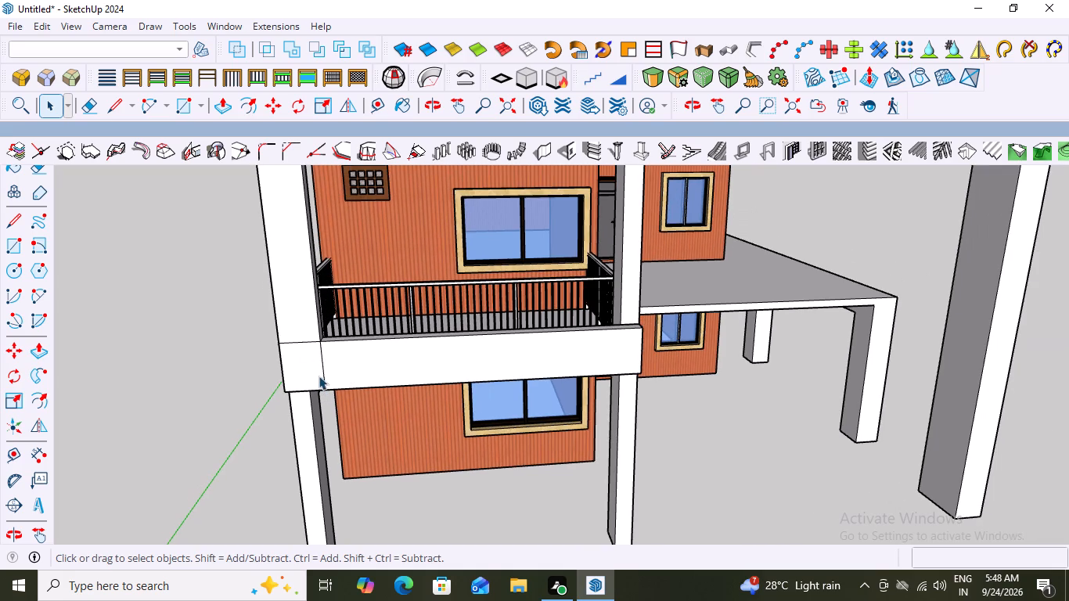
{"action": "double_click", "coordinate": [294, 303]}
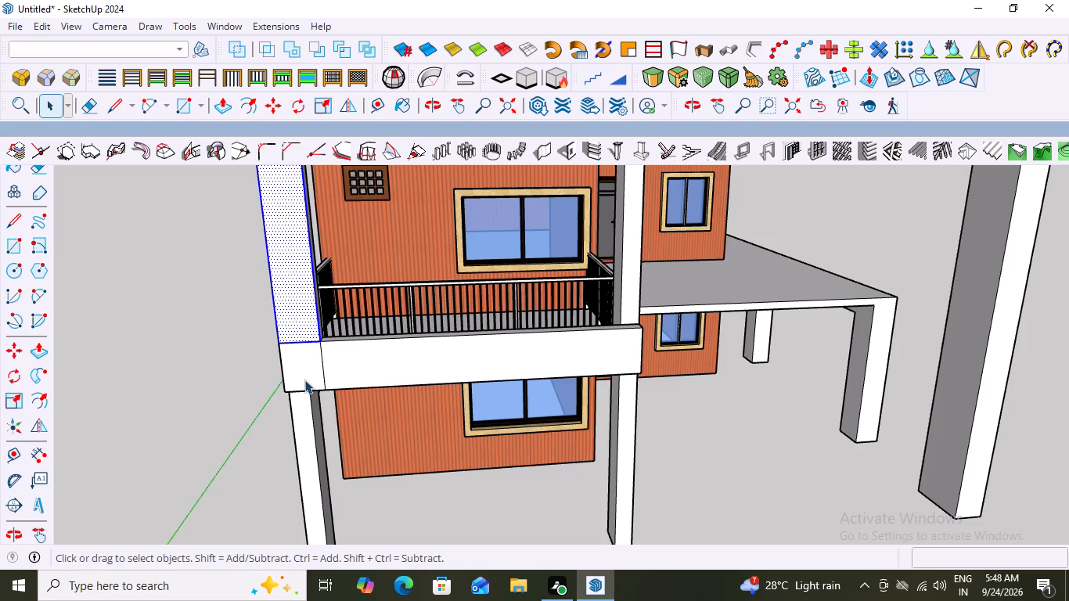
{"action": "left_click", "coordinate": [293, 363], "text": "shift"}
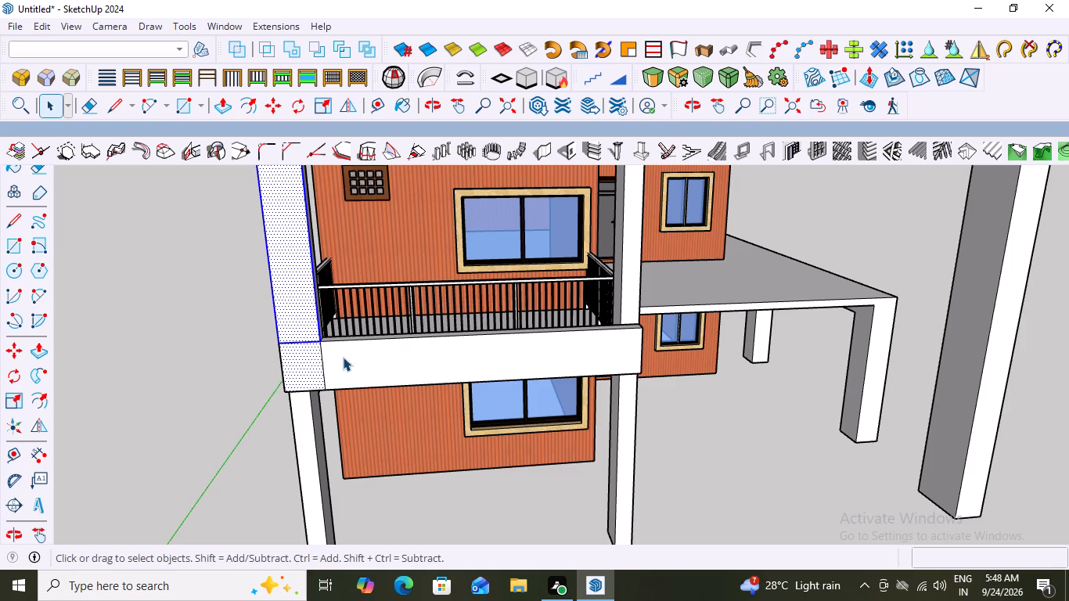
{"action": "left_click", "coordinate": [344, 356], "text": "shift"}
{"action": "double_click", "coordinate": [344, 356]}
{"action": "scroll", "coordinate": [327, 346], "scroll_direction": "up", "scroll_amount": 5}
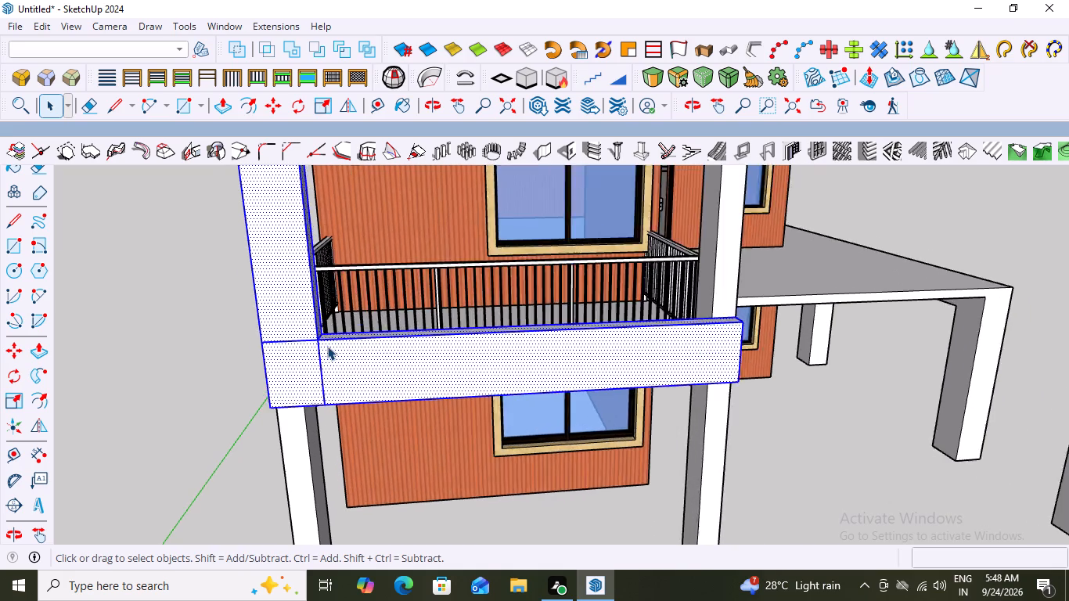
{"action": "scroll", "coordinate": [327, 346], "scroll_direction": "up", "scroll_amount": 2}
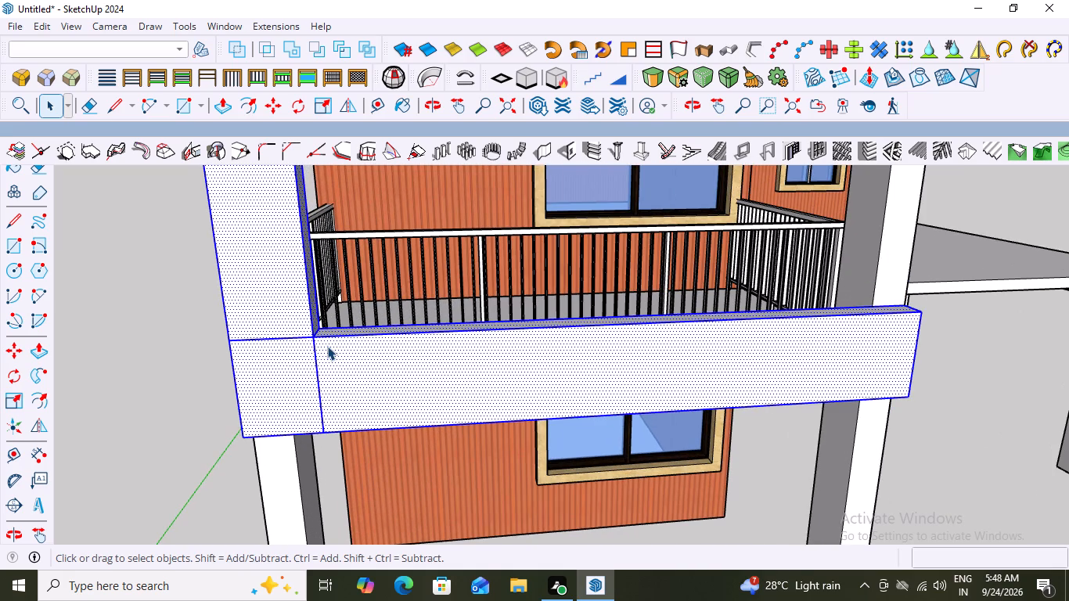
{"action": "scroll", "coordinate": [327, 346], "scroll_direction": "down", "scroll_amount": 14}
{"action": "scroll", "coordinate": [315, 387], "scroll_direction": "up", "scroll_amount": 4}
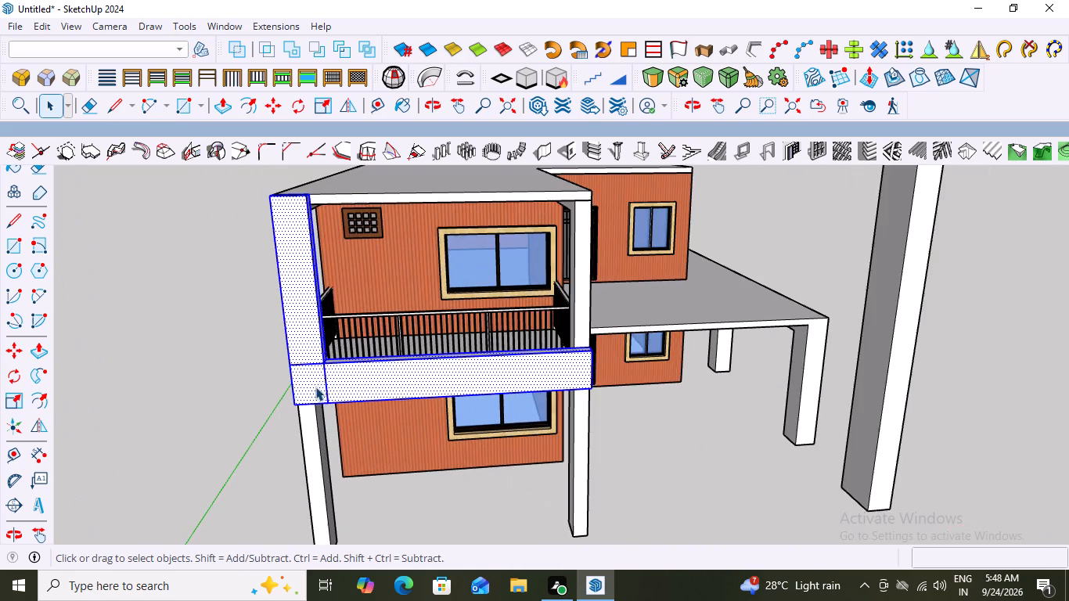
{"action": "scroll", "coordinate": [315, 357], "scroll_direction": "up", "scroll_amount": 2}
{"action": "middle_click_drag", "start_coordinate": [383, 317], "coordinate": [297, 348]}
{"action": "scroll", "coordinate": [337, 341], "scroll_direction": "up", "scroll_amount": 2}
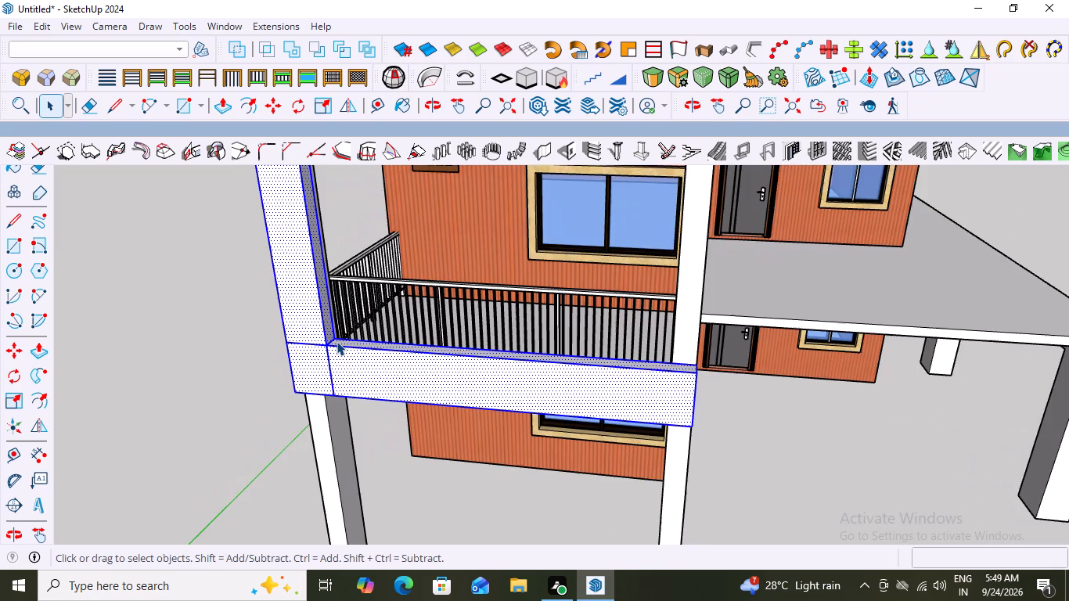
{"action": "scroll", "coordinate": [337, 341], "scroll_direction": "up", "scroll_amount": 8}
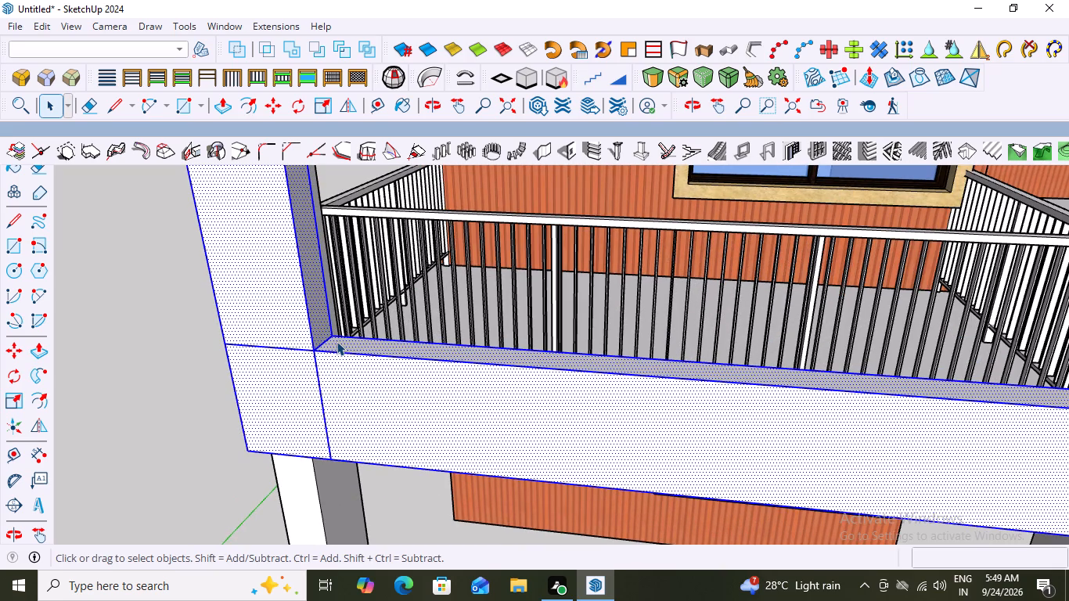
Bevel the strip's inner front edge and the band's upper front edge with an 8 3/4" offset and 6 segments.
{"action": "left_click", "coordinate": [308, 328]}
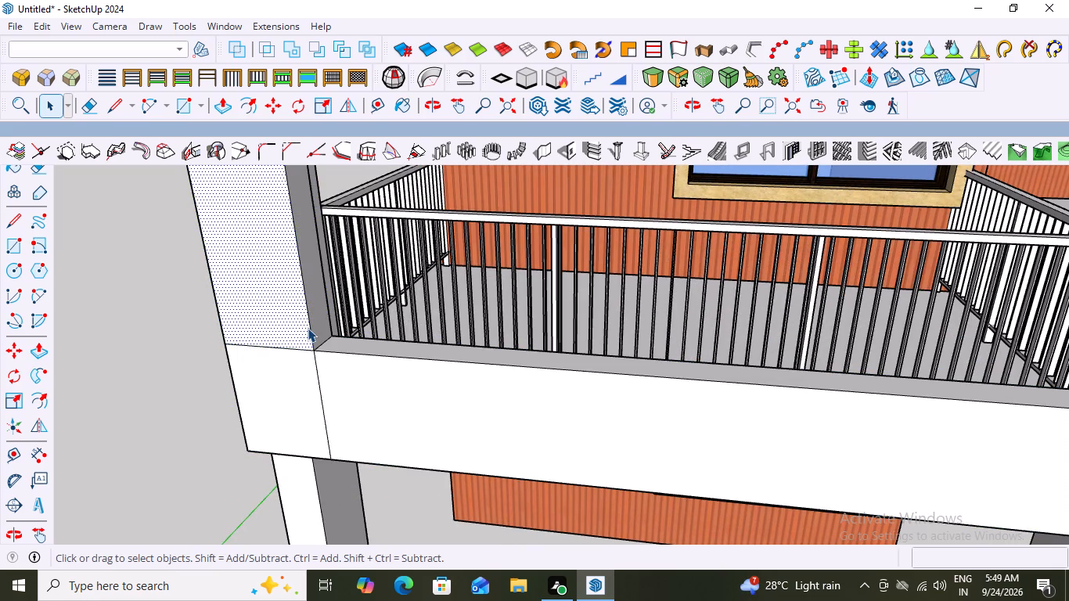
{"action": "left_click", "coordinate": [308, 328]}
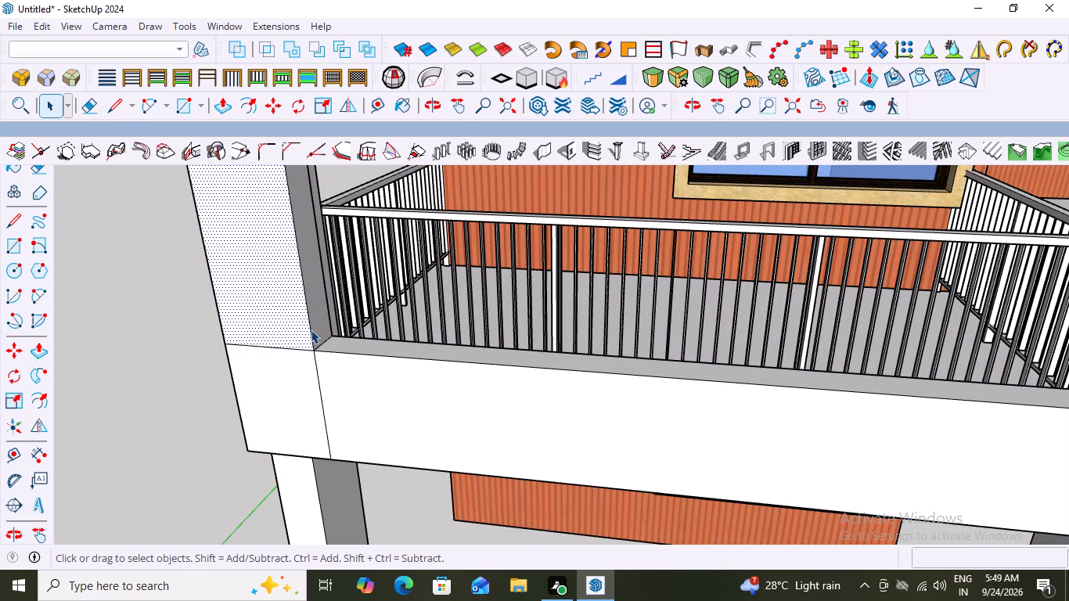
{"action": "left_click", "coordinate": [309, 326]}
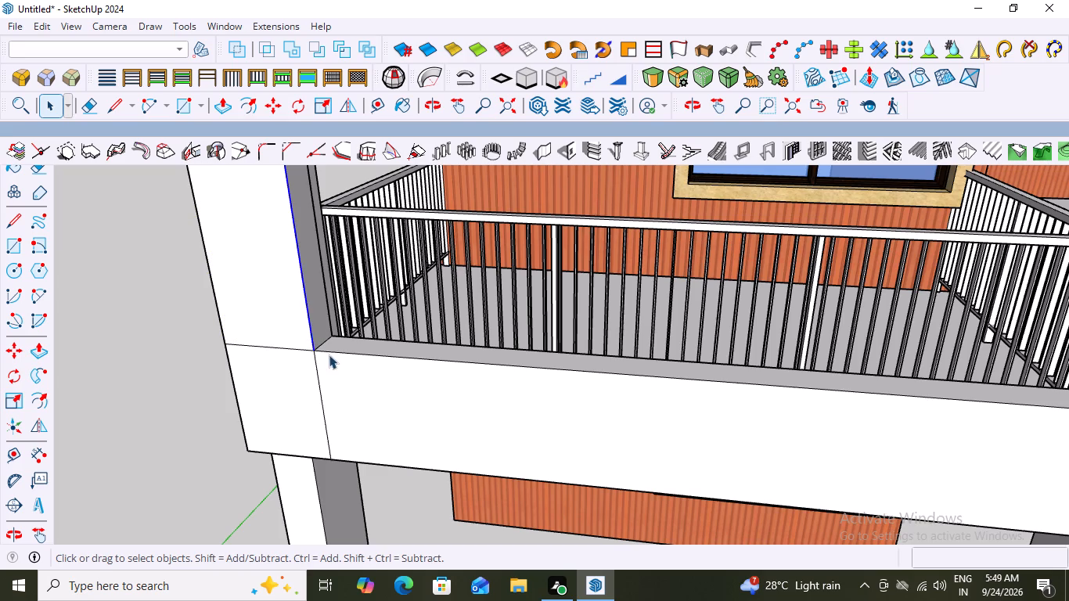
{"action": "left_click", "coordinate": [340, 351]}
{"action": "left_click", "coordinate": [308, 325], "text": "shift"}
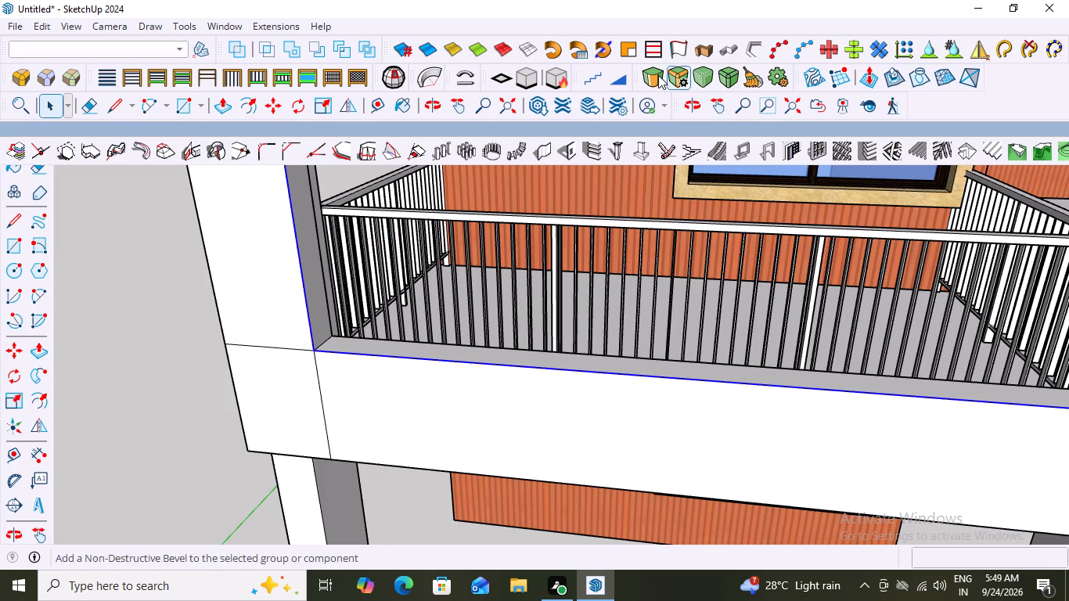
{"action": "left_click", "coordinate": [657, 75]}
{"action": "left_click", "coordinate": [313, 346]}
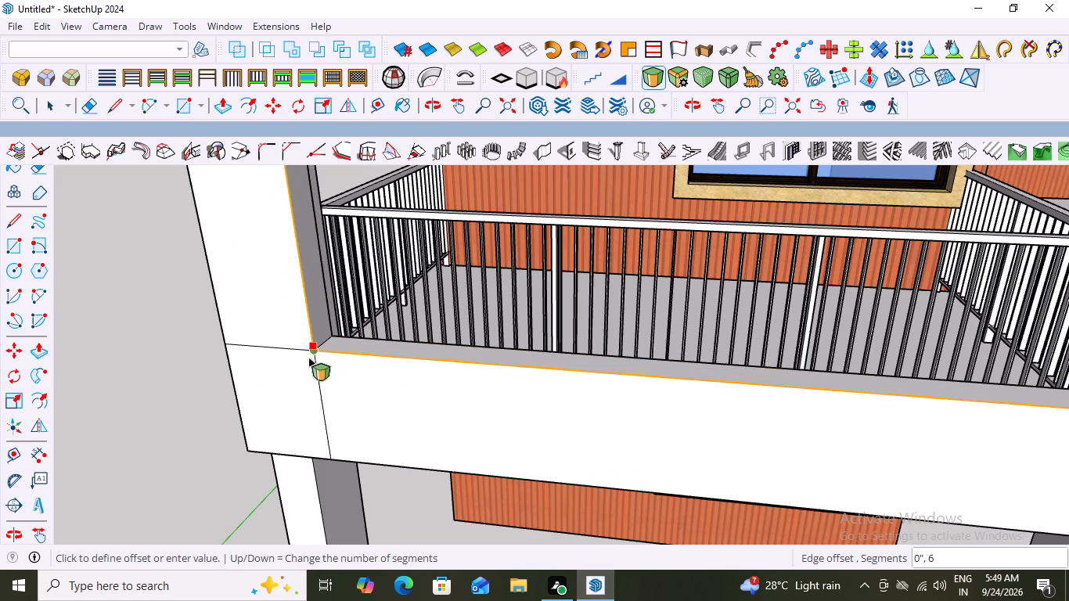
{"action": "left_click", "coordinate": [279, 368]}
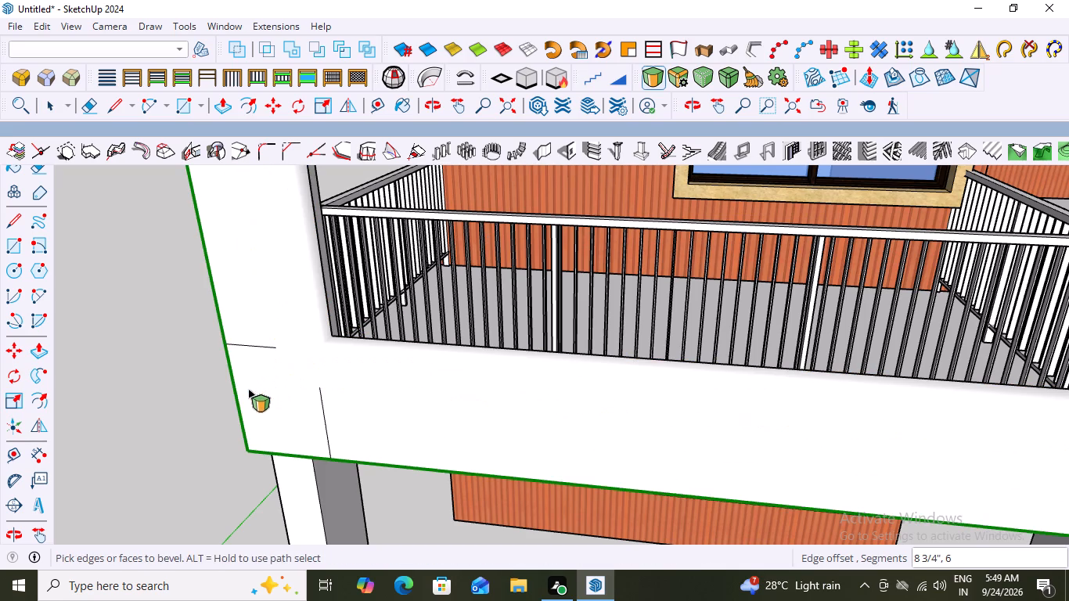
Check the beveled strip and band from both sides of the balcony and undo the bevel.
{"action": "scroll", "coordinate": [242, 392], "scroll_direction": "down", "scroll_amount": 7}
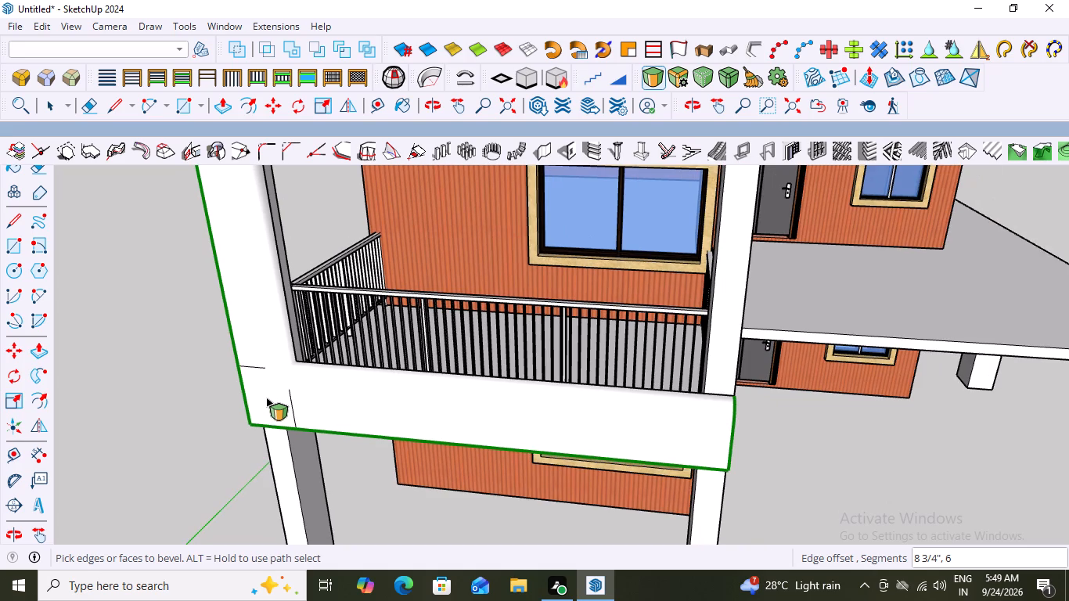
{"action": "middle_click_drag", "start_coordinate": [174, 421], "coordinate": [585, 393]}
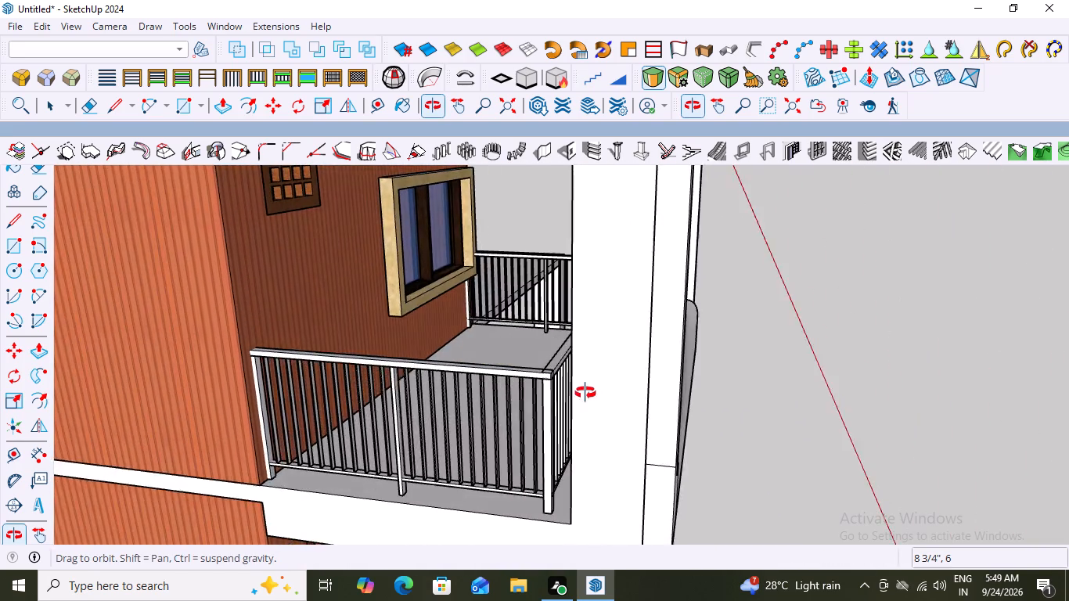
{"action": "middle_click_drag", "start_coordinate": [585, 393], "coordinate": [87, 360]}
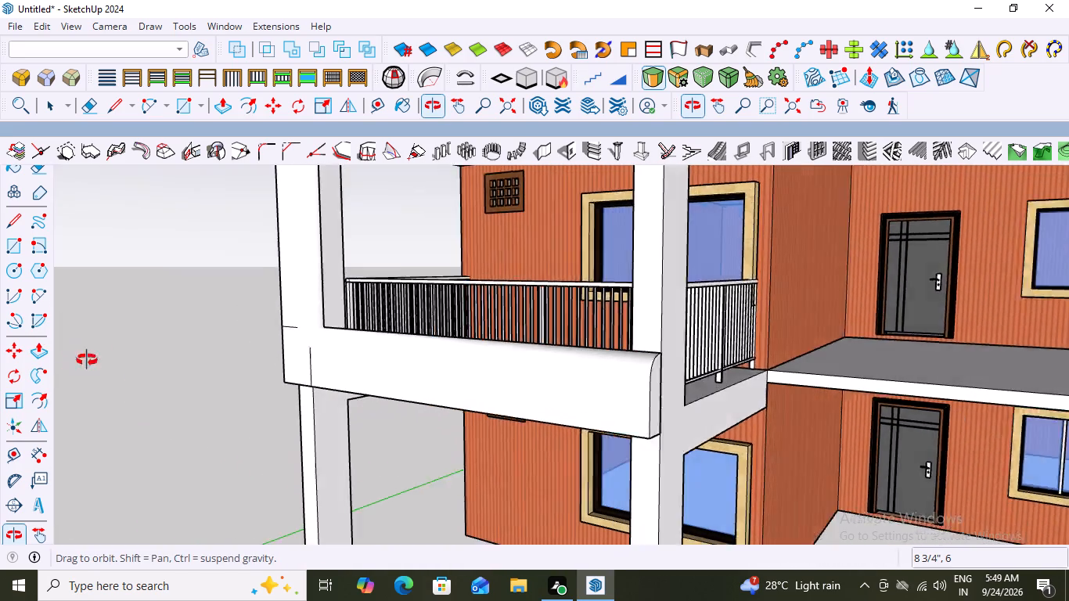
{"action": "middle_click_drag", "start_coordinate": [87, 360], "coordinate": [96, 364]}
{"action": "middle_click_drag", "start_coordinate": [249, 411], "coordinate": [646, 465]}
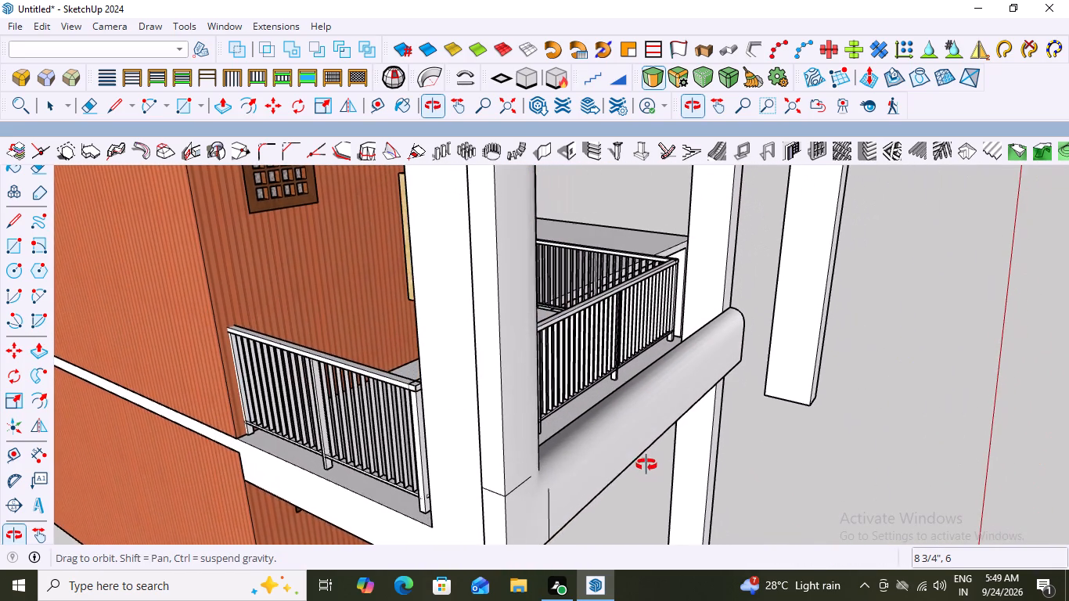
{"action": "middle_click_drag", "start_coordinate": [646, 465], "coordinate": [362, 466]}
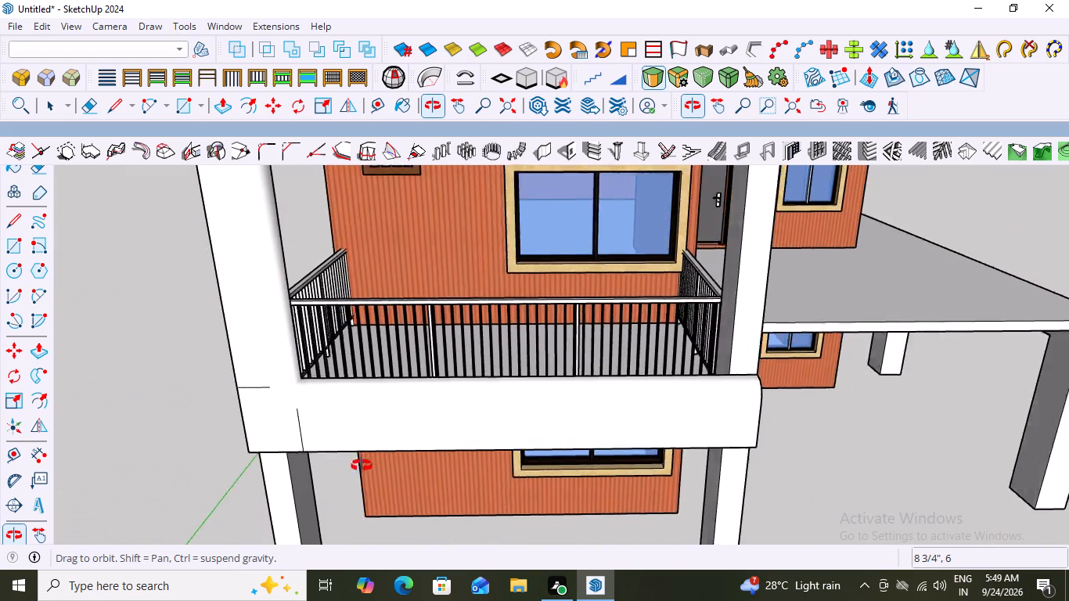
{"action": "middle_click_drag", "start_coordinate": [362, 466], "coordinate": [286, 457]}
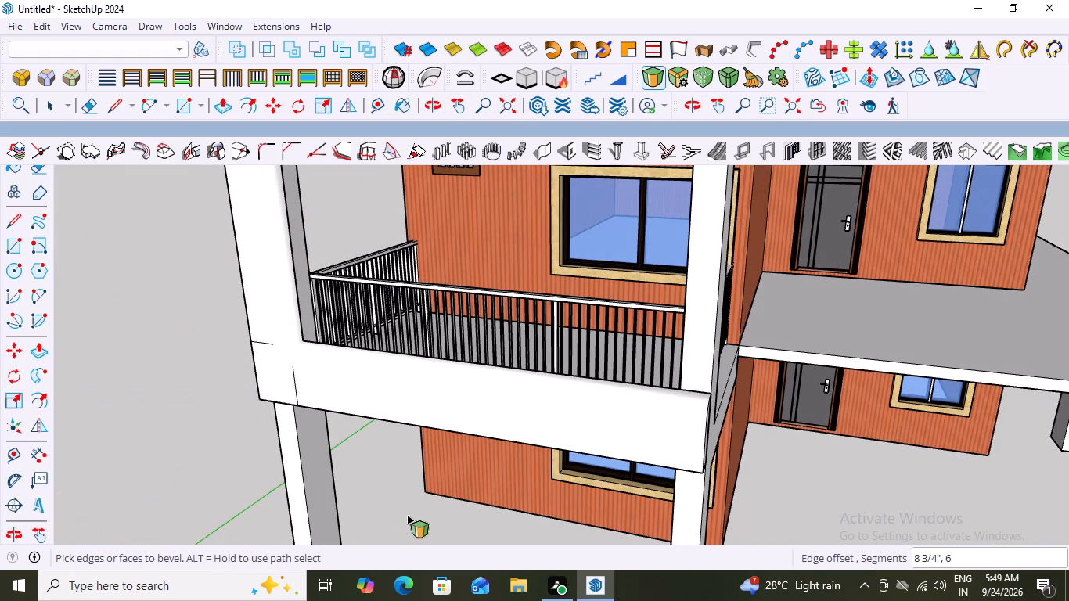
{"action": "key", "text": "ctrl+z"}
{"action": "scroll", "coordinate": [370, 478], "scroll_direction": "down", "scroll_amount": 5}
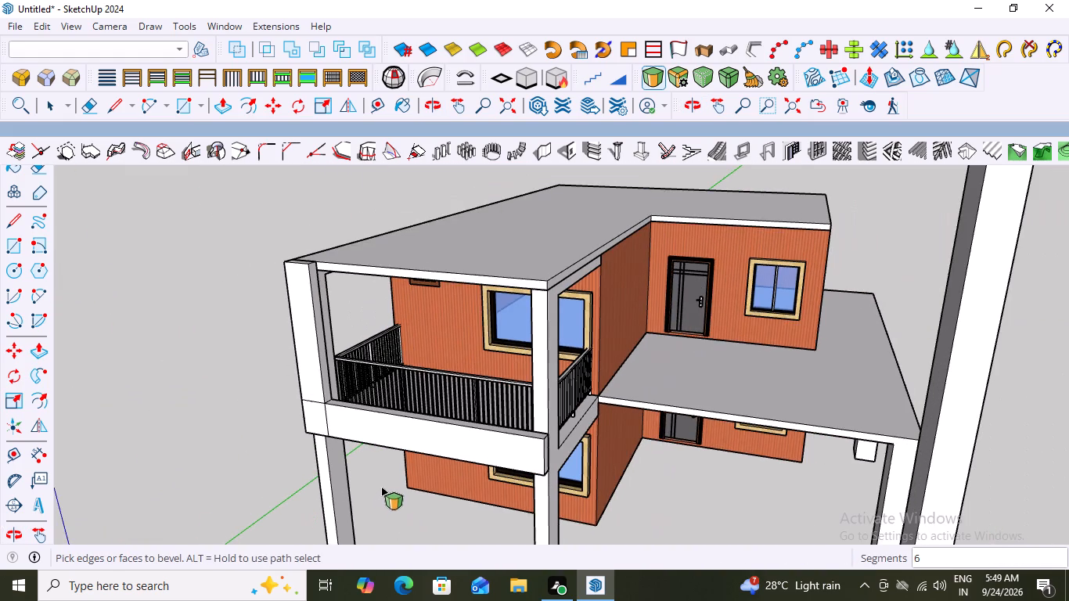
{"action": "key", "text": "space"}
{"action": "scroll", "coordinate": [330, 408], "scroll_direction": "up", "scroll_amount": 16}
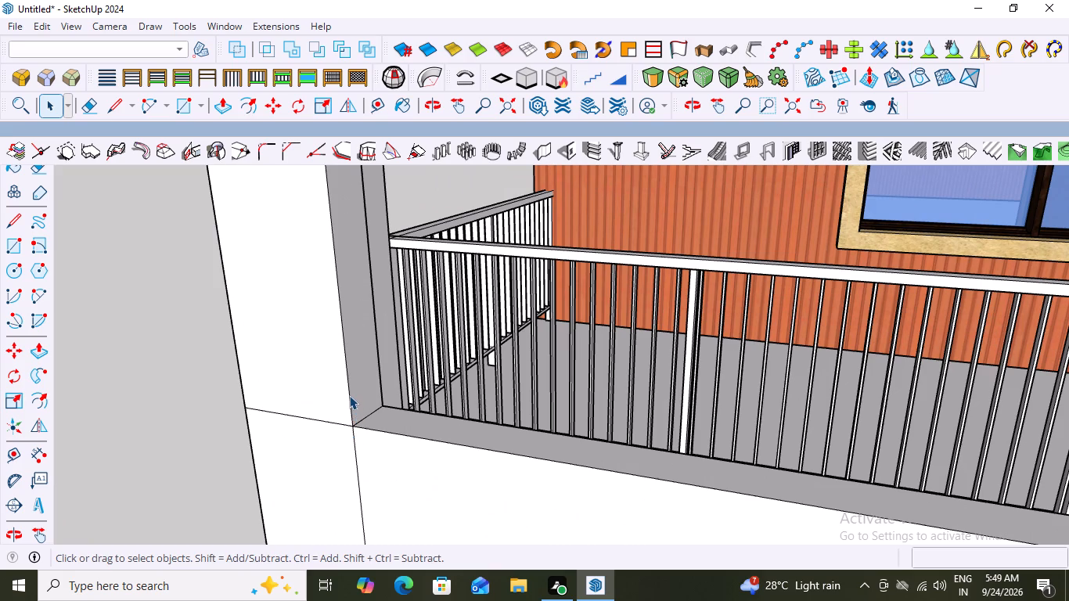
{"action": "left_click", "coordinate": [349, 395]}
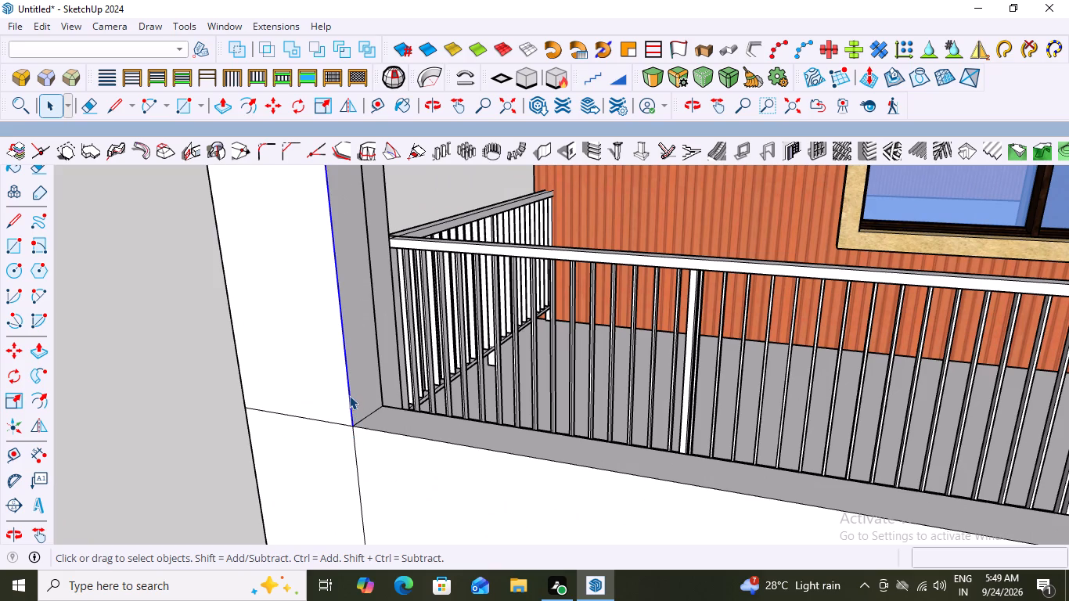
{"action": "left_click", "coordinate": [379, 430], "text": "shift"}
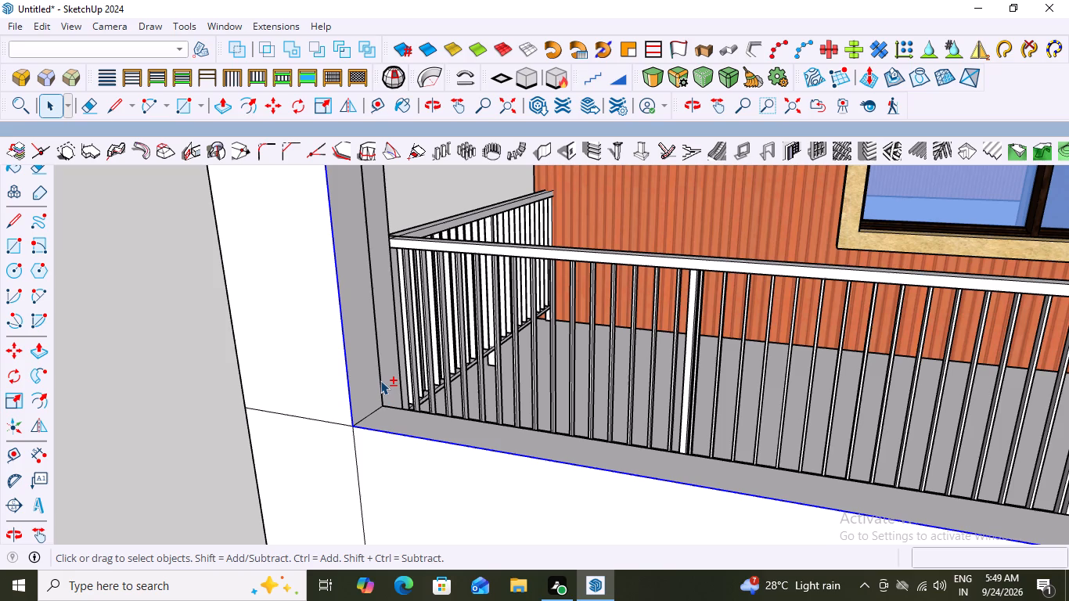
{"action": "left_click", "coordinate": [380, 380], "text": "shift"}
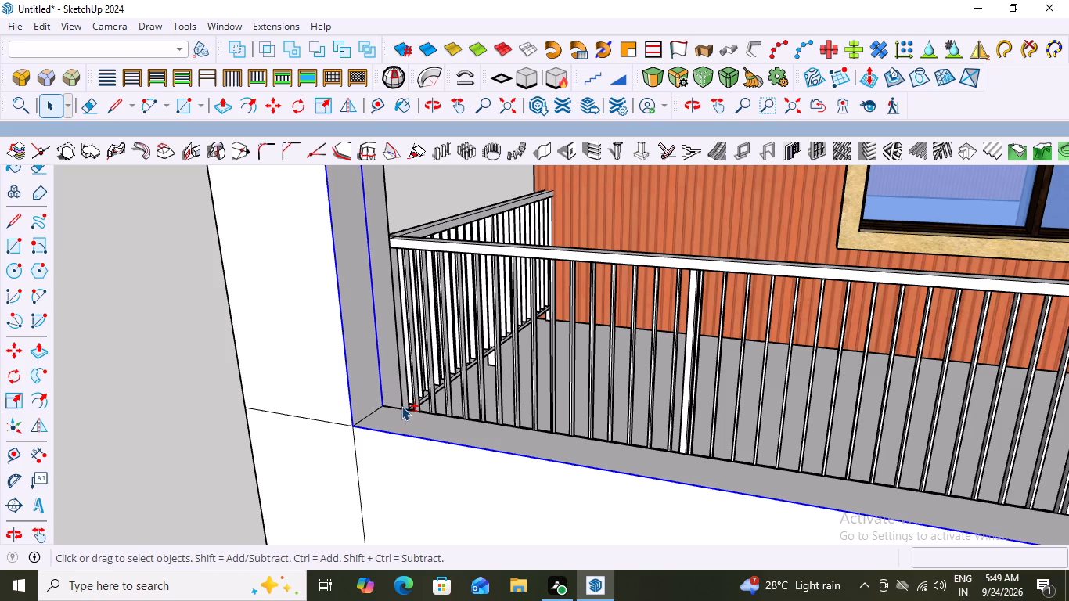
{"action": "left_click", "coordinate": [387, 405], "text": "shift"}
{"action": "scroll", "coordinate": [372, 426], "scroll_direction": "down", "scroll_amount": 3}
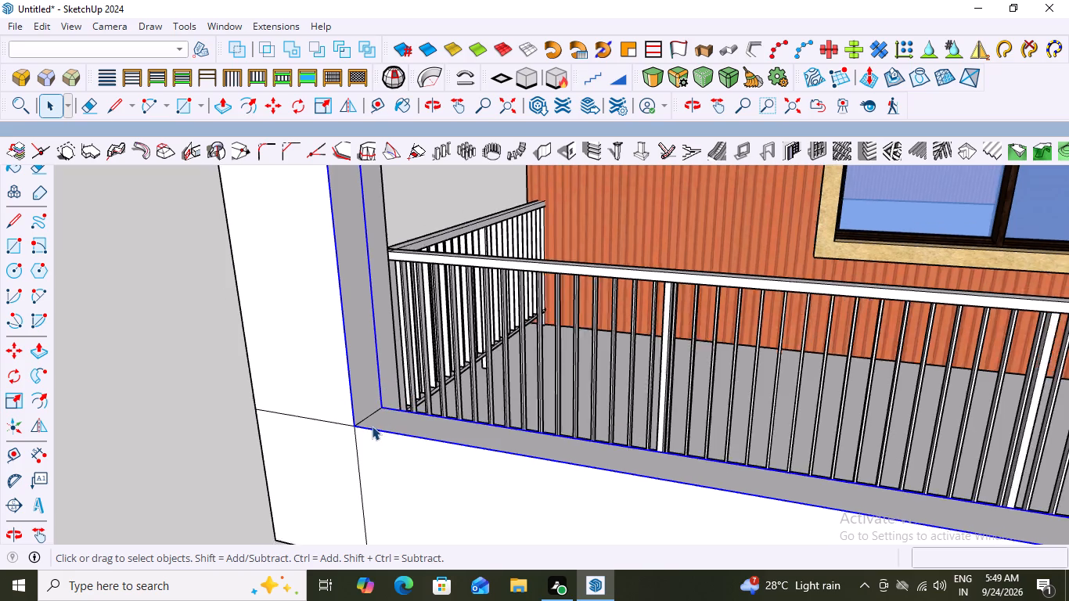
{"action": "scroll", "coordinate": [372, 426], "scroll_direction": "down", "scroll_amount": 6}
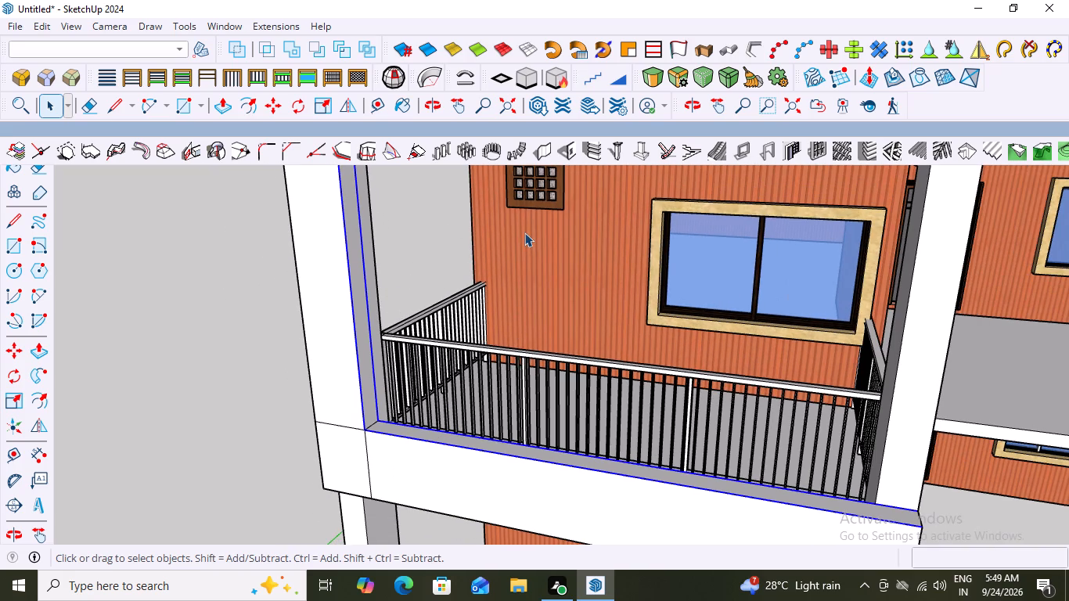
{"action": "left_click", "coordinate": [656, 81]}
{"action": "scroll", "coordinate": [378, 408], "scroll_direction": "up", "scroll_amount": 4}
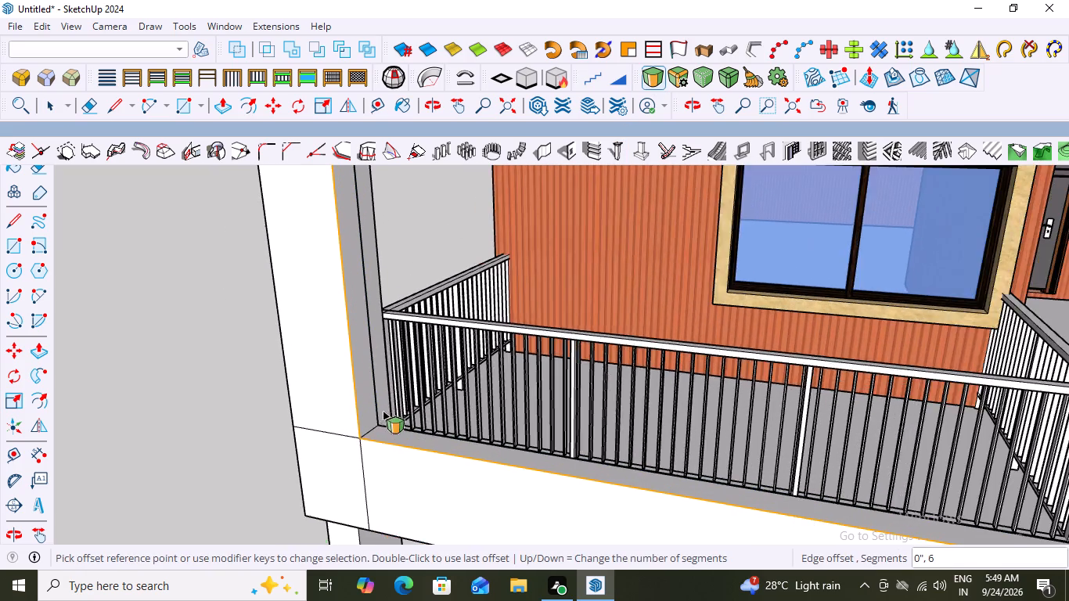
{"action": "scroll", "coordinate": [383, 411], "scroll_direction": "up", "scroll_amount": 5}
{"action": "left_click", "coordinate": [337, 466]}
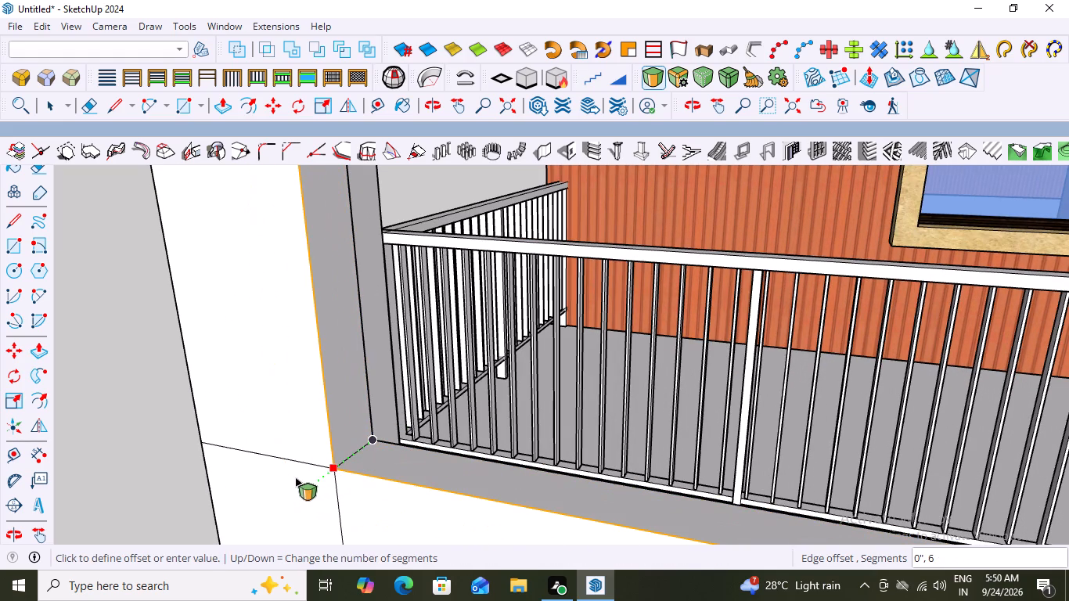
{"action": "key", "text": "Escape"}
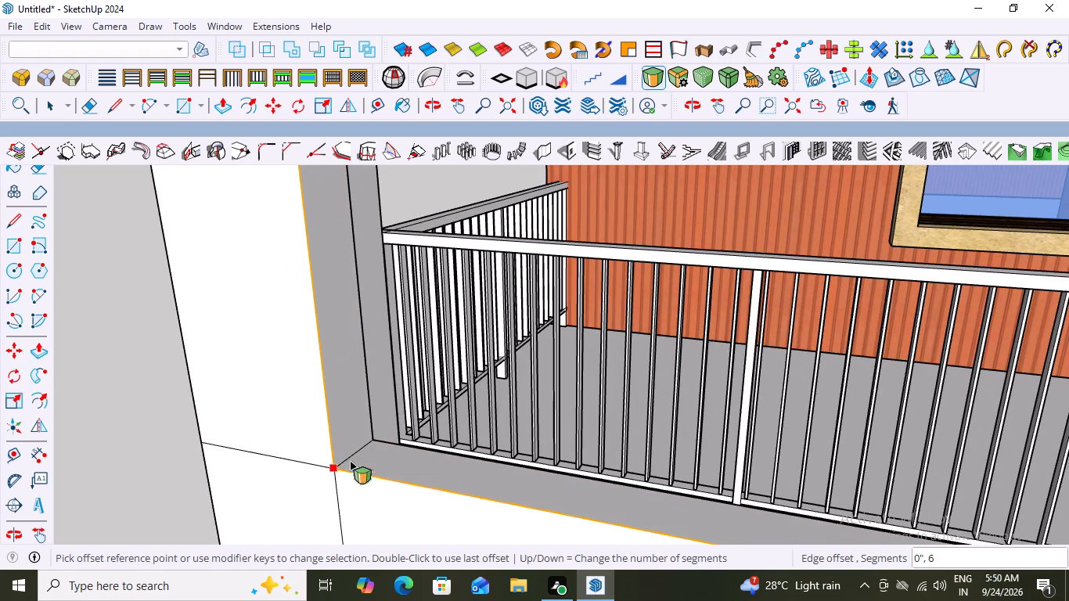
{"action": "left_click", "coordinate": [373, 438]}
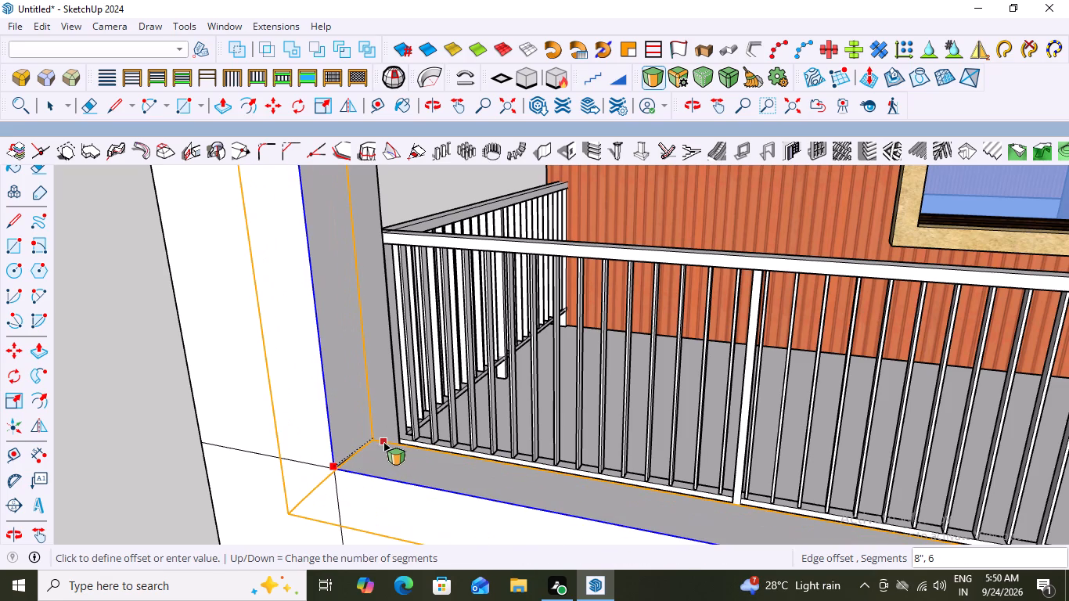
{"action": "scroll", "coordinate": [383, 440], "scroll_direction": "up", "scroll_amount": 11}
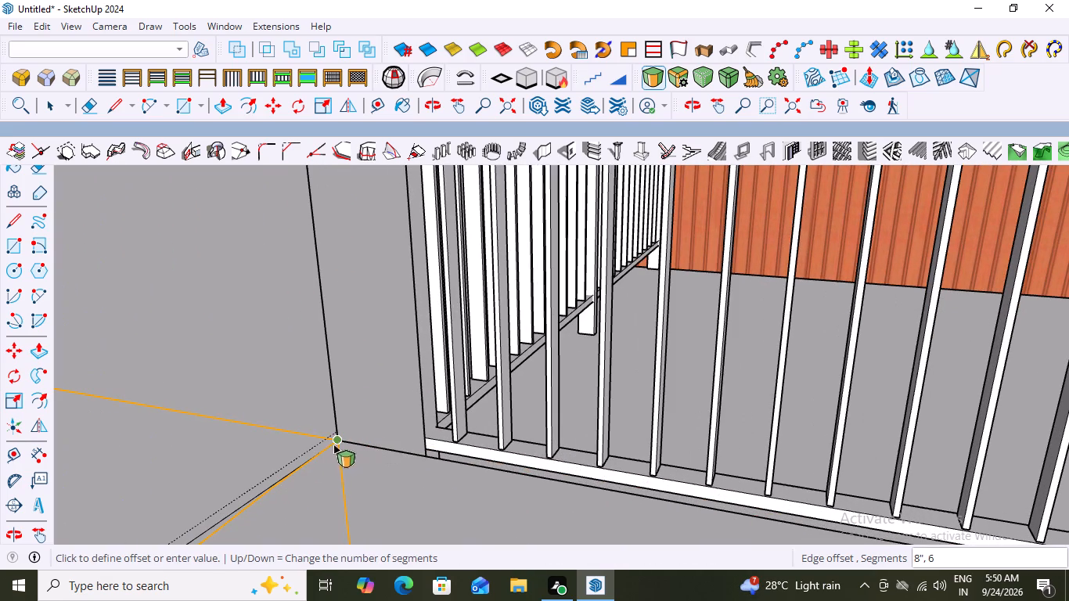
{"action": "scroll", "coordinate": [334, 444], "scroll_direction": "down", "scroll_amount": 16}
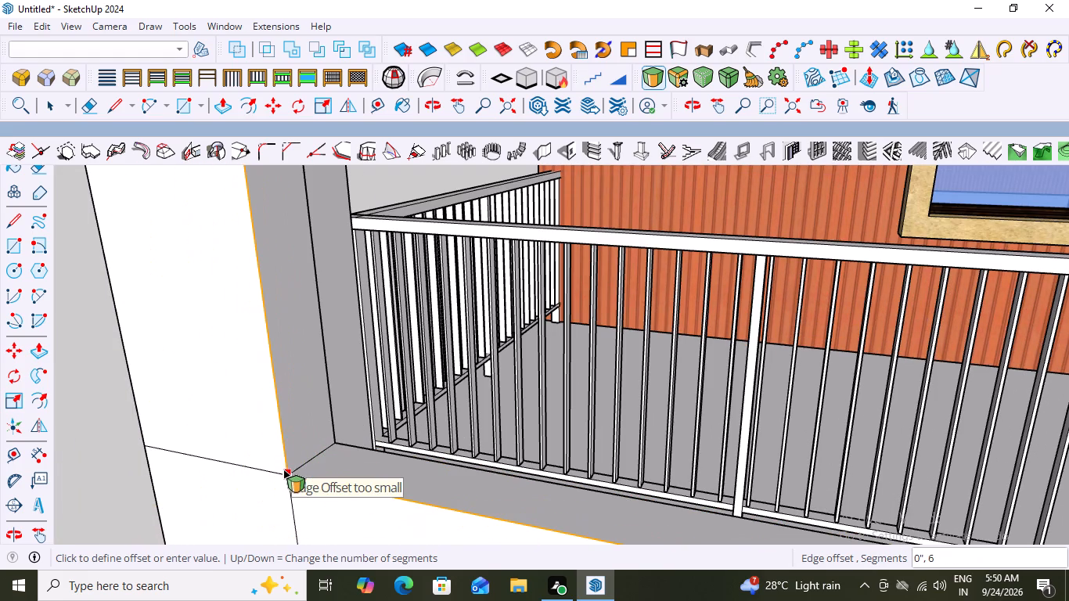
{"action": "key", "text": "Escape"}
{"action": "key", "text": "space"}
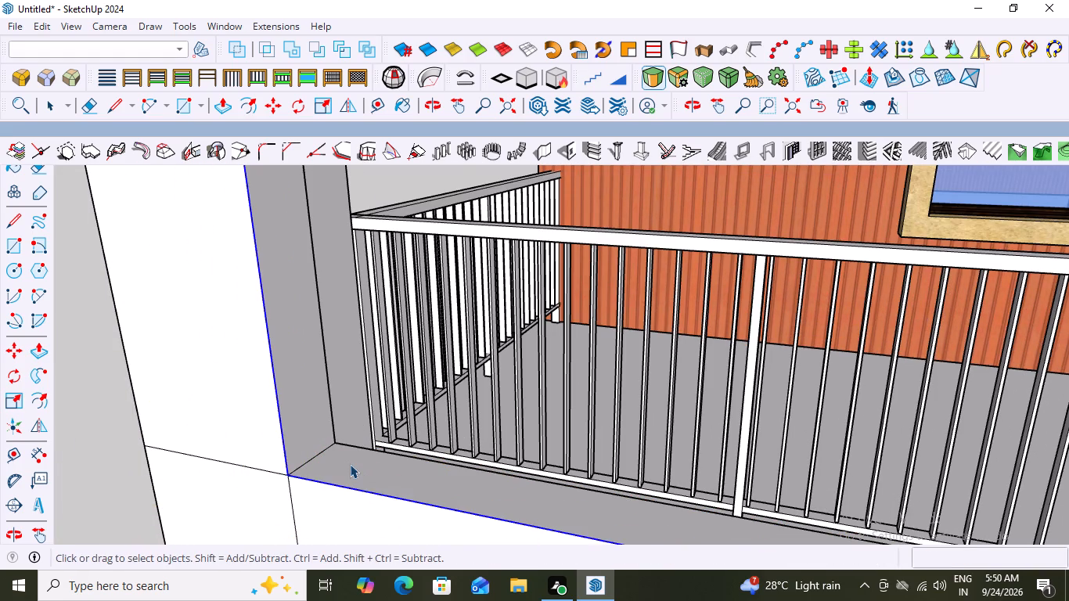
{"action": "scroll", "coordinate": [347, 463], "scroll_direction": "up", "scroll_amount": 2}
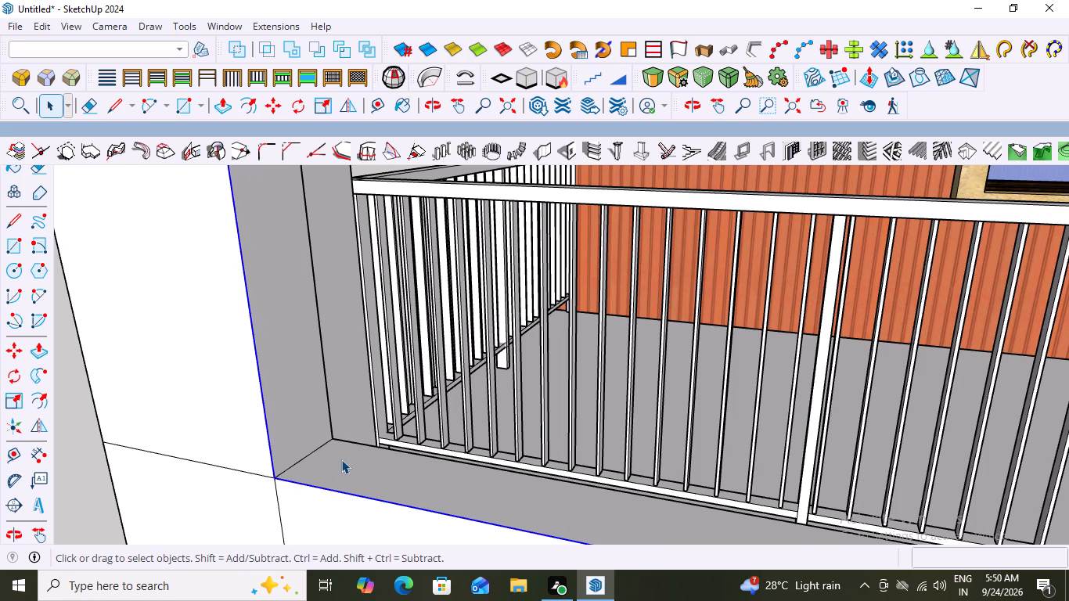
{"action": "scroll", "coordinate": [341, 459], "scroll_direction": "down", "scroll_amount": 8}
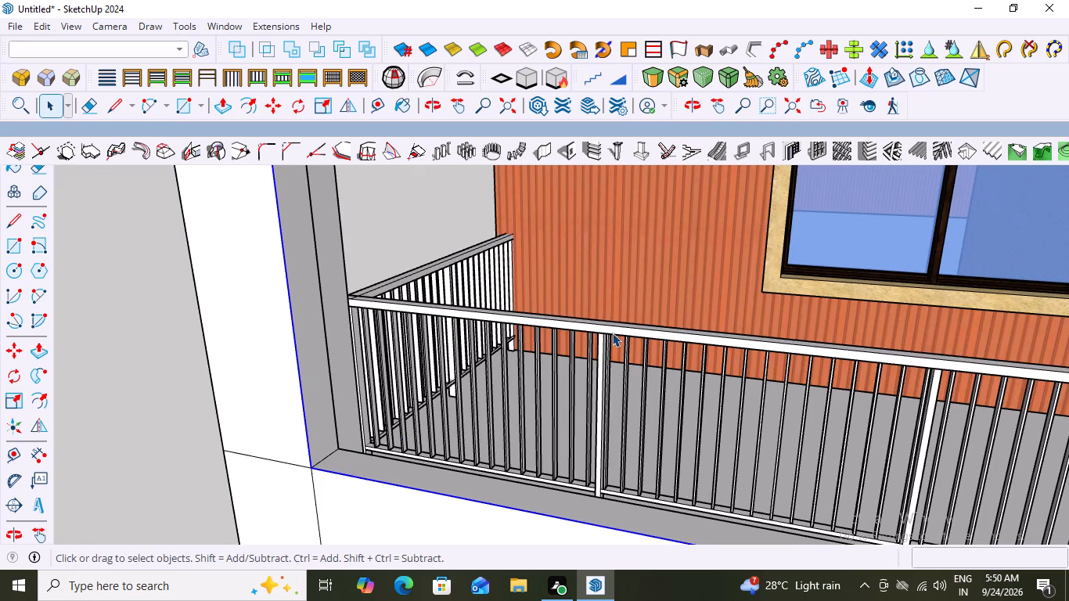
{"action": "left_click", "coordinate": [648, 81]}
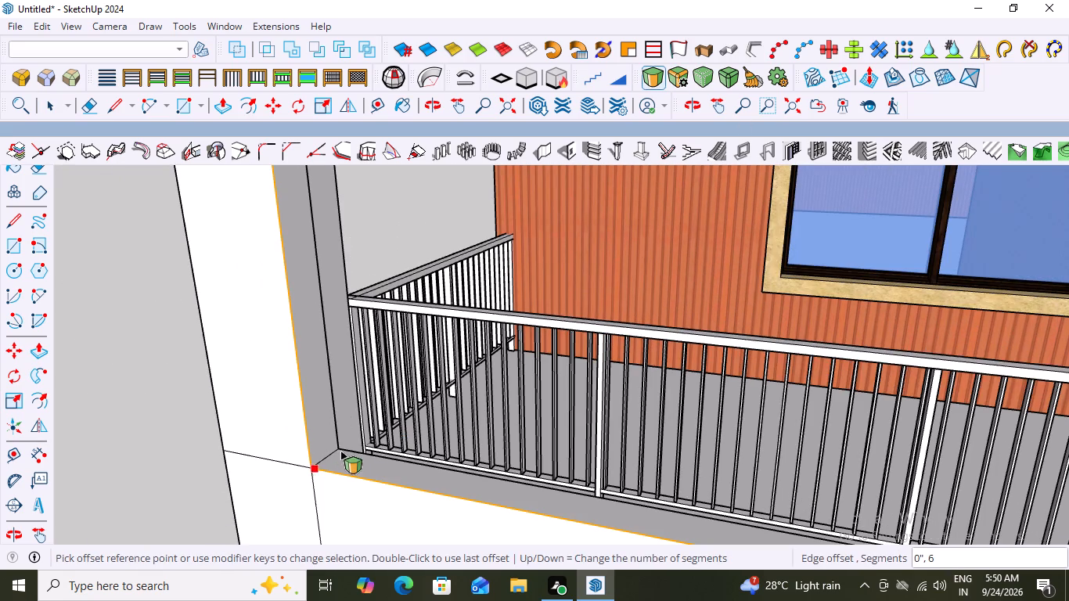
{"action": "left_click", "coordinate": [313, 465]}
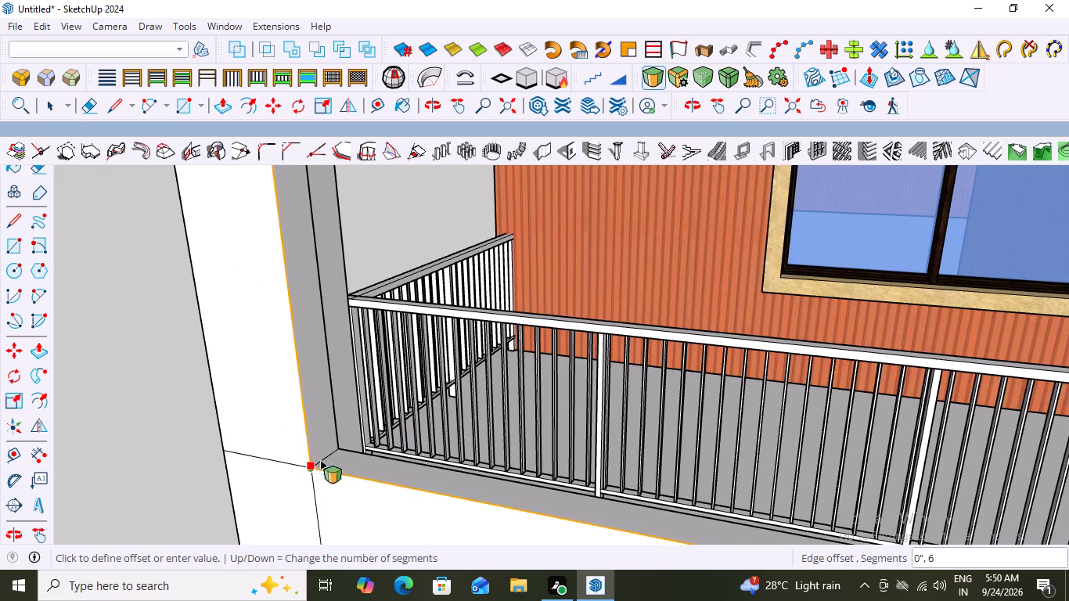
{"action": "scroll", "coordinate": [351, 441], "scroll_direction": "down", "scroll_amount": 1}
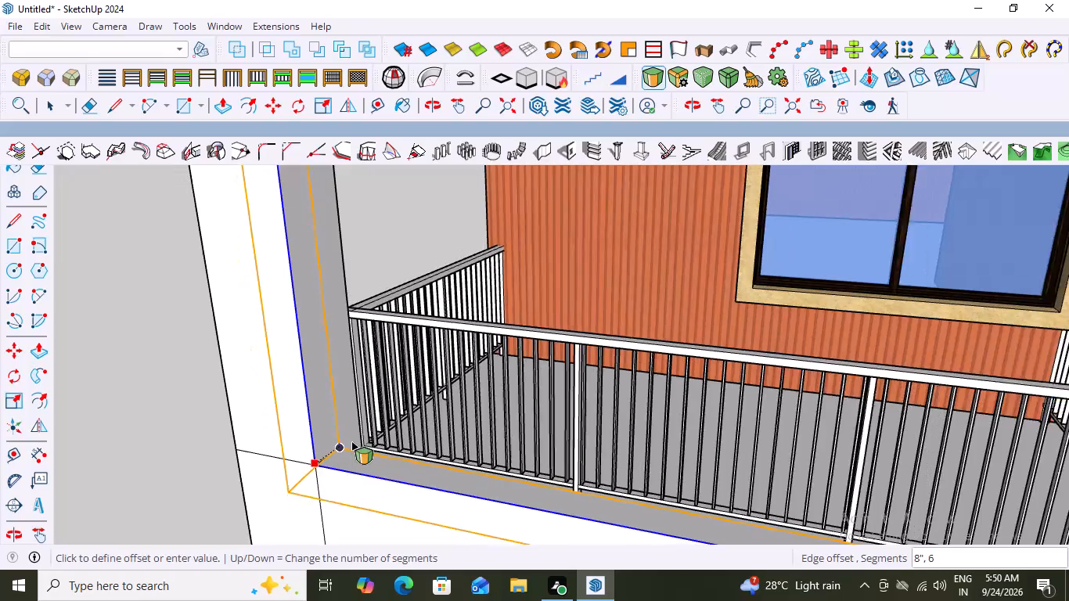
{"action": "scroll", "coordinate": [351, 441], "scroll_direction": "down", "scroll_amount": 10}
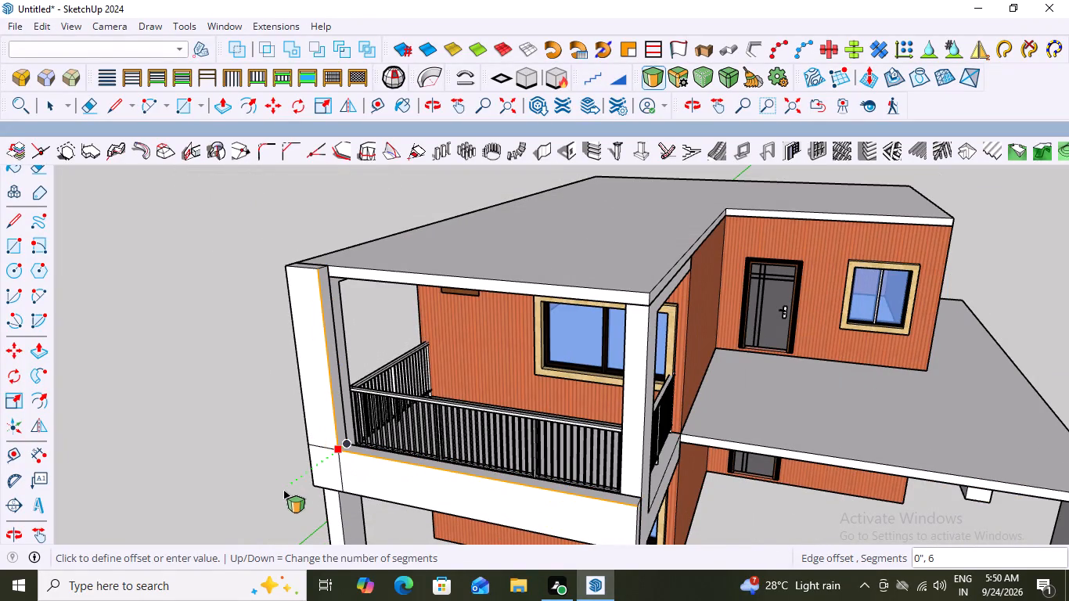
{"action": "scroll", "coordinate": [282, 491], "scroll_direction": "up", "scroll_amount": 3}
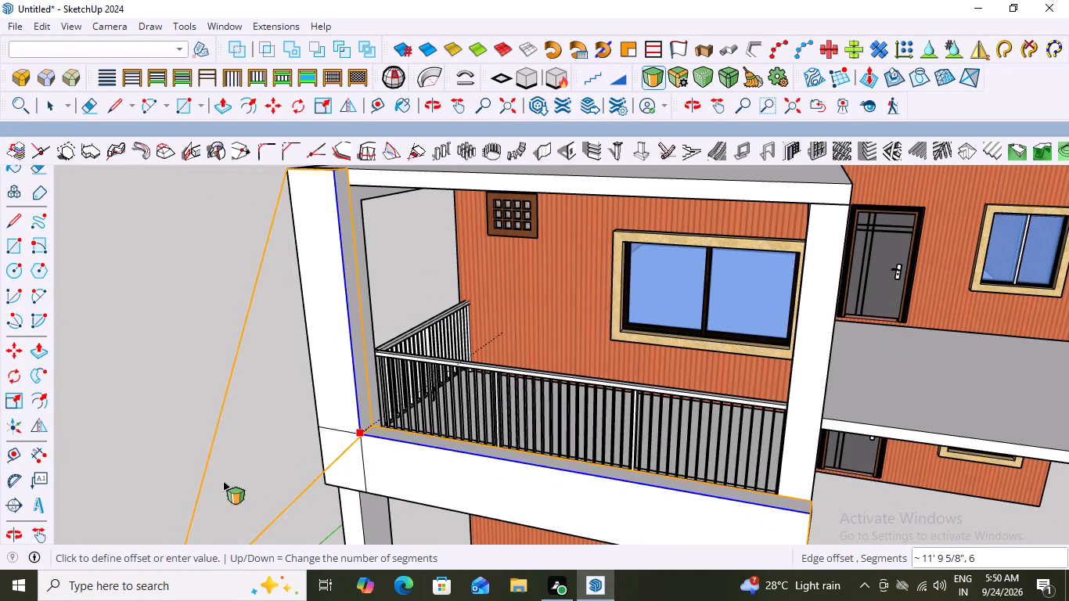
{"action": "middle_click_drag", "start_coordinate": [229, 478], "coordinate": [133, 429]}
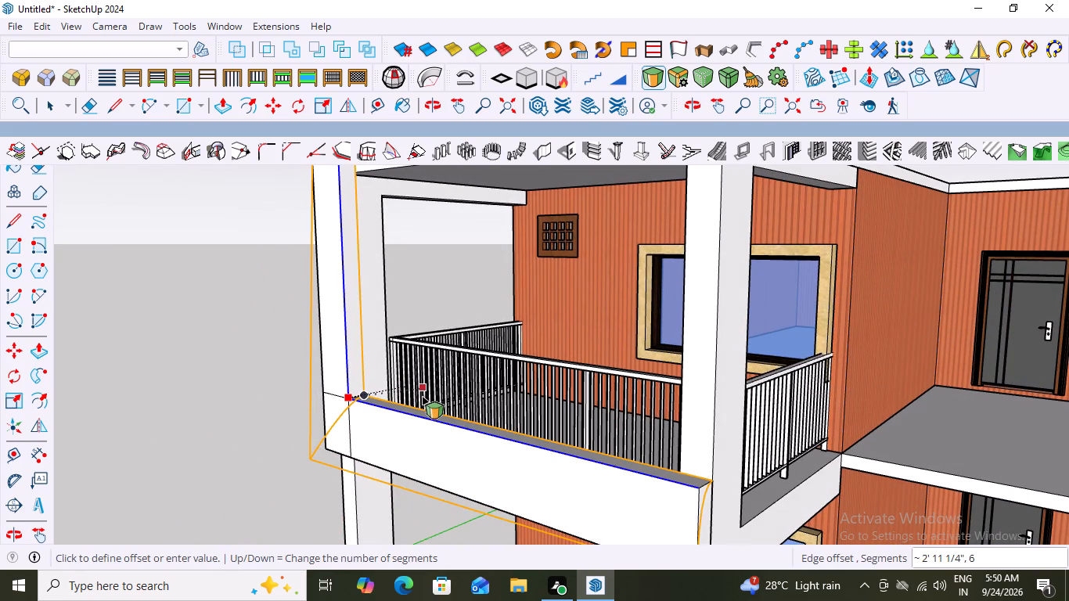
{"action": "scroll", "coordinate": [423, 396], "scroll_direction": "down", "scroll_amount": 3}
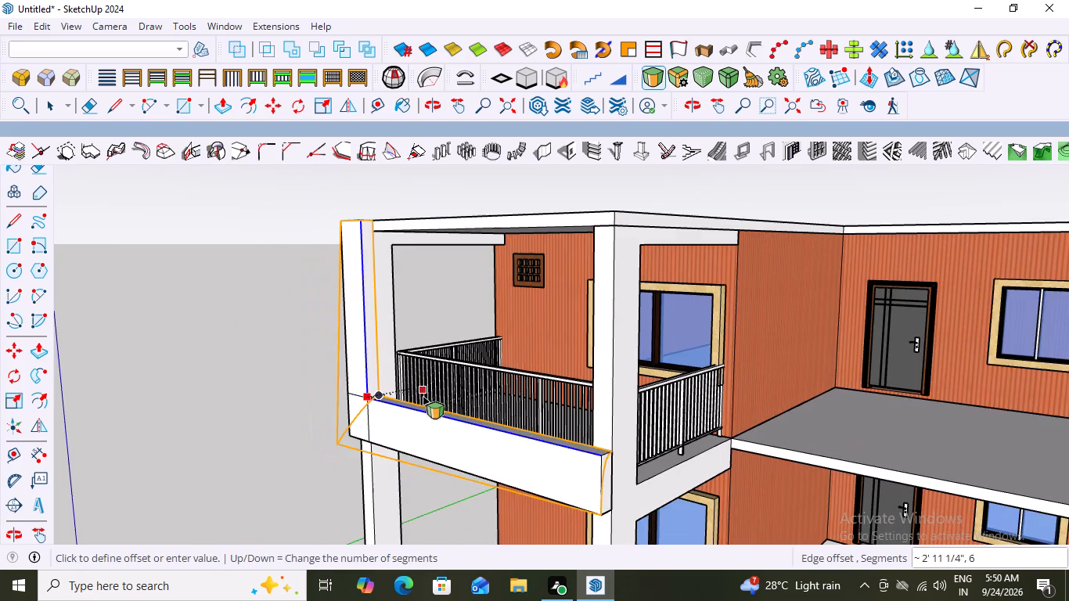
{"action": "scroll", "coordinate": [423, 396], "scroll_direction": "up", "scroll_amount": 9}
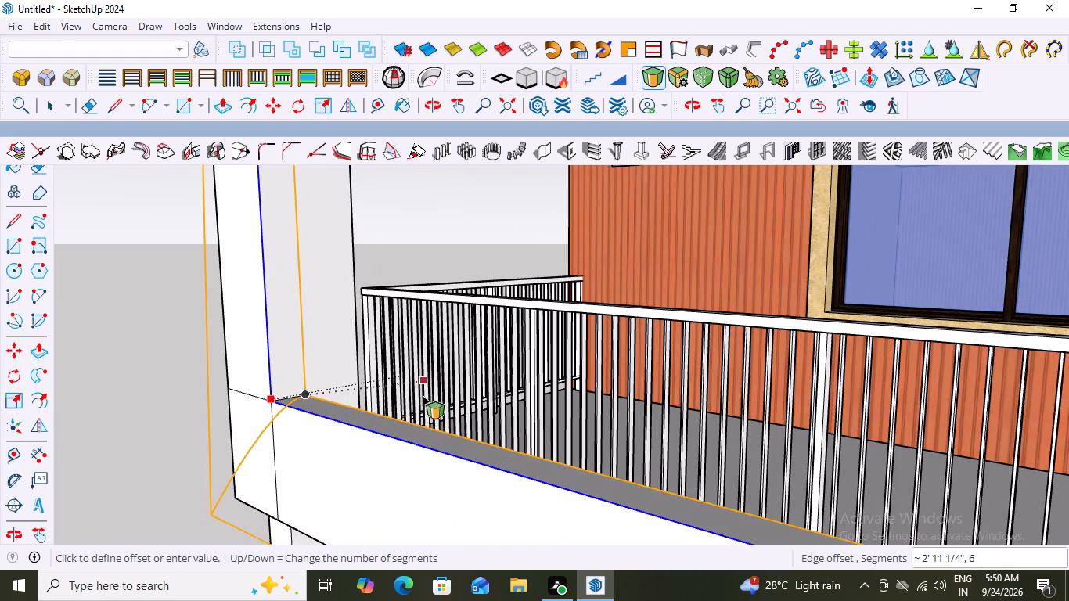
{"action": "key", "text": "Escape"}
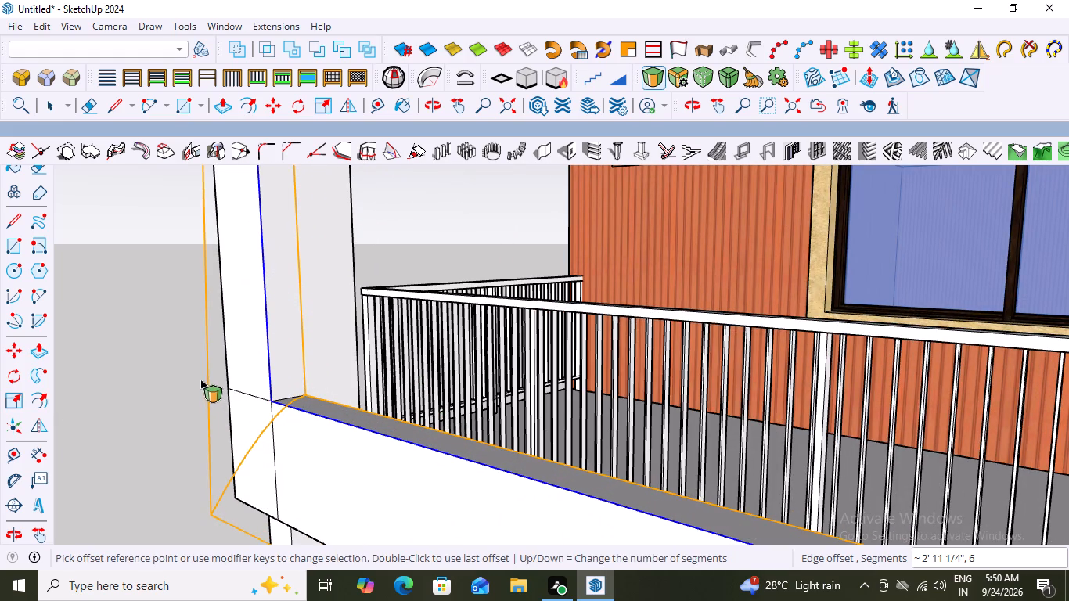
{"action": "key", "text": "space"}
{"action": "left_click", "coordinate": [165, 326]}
Bevel the short inner corner edge where the balcony's column strip meets the slab band, with about a 6 3/8" offset and 6 segments.
{"action": "scroll", "coordinate": [212, 390], "scroll_direction": "down", "scroll_amount": 6}
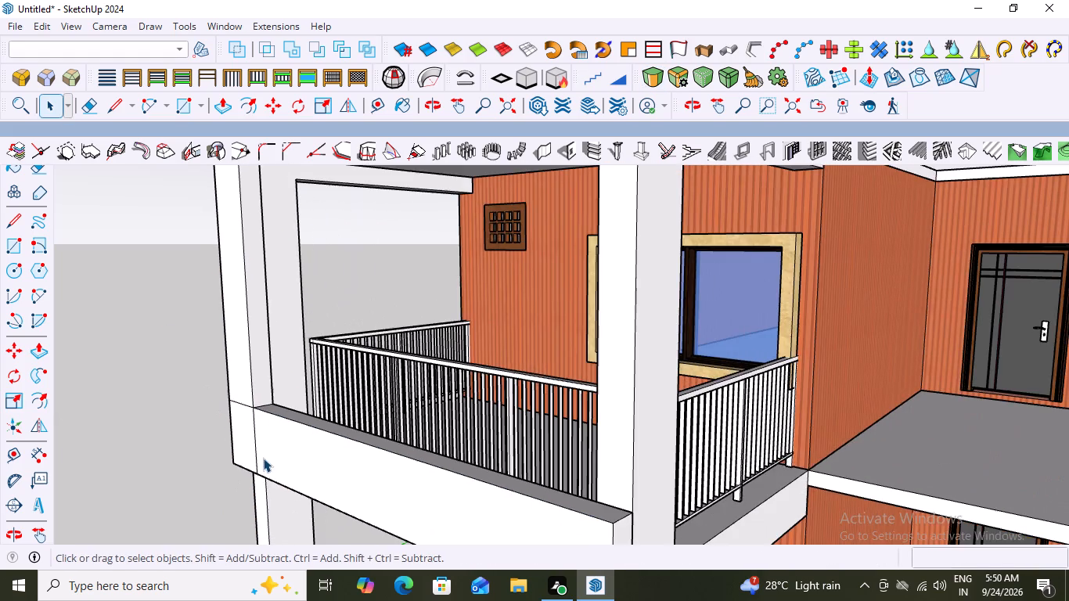
{"action": "middle_click_drag", "start_coordinate": [263, 458], "coordinate": [303, 577]}
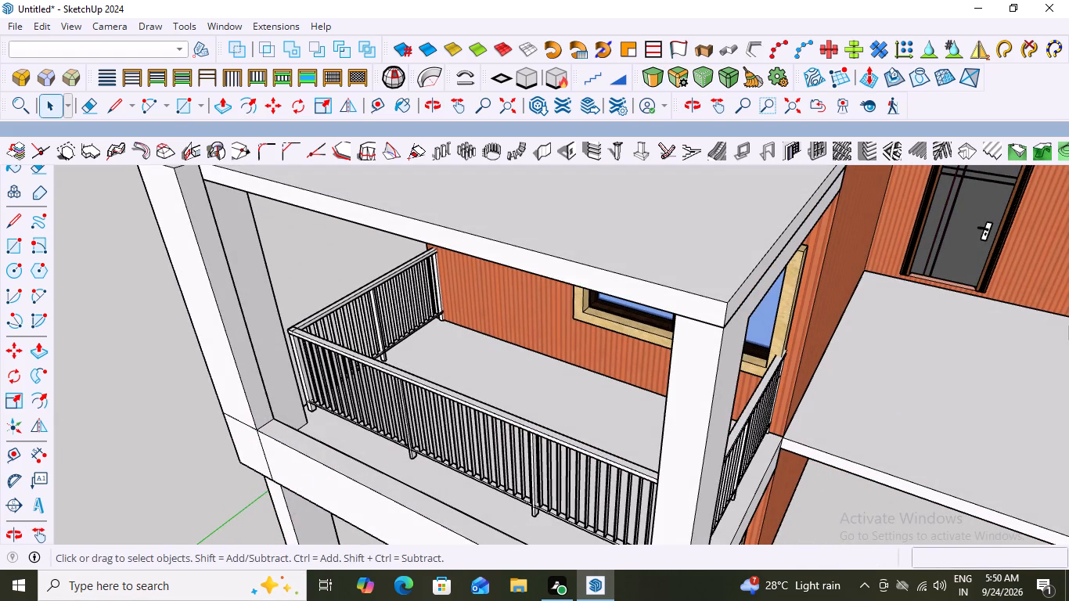
{"action": "scroll", "coordinate": [224, 455], "scroll_direction": "up", "scroll_amount": 8}
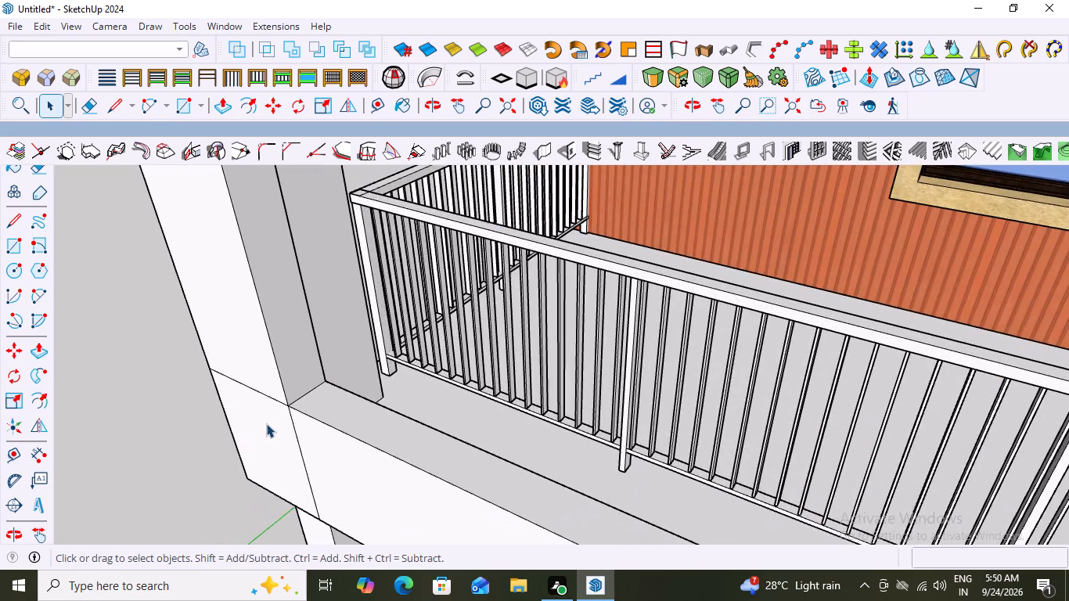
{"action": "scroll", "coordinate": [316, 401], "scroll_direction": "up", "scroll_amount": 3}
{"action": "middle_click_drag", "start_coordinate": [342, 387], "coordinate": [358, 378]}
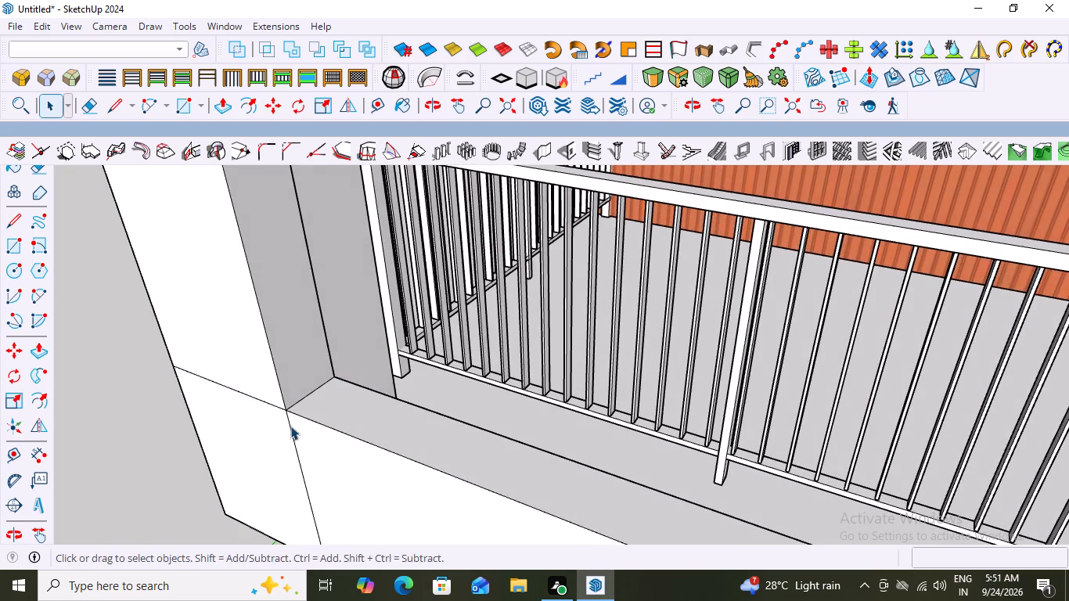
{"action": "scroll", "coordinate": [284, 428], "scroll_direction": "up", "scroll_amount": 3}
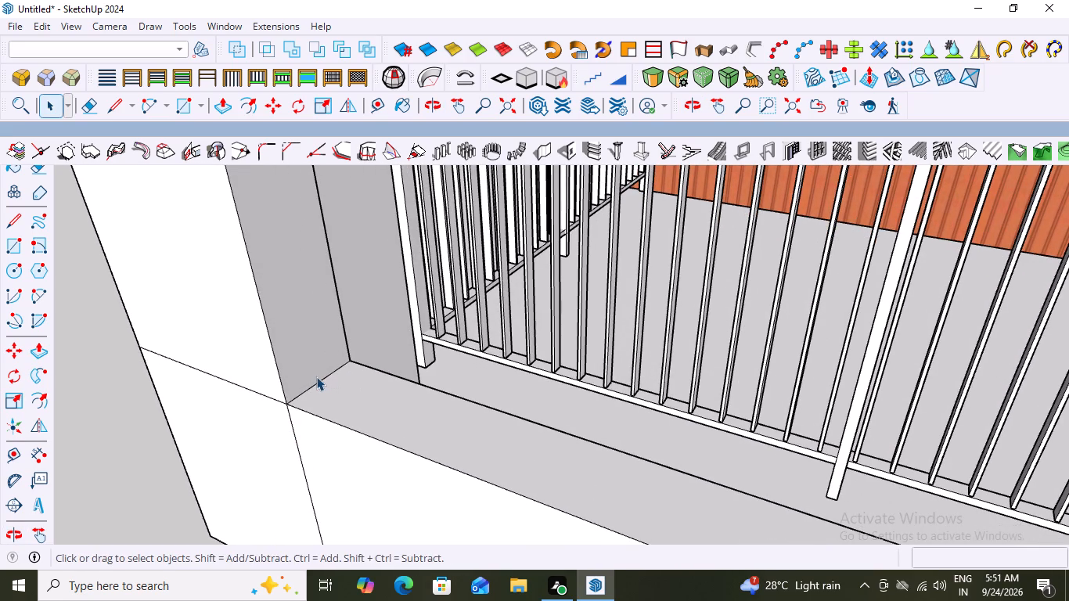
{"action": "left_click", "coordinate": [321, 379]}
{"action": "left_click", "coordinate": [658, 77]}
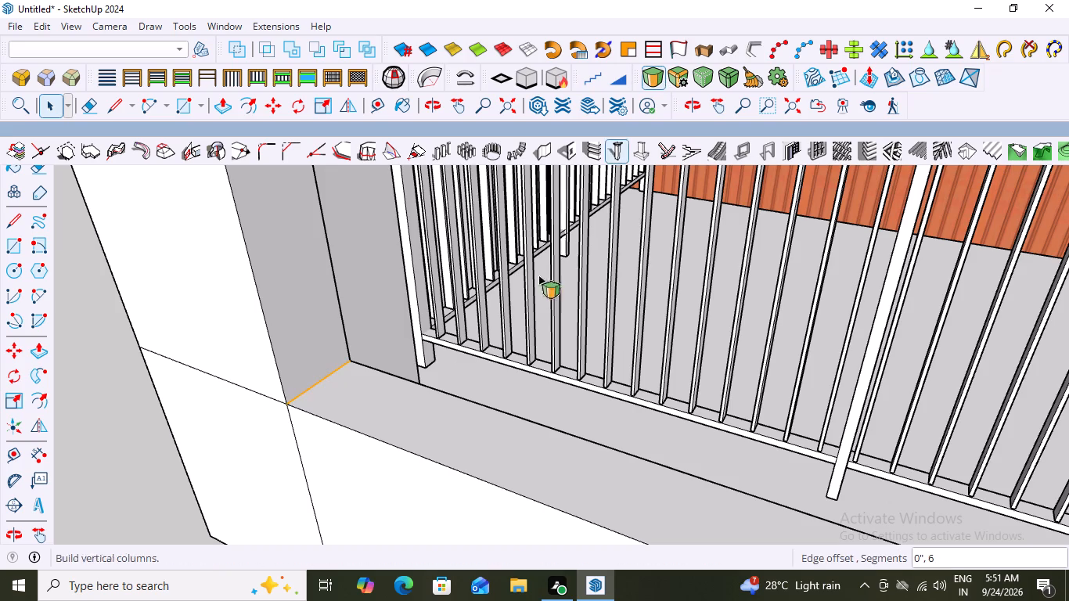
{"action": "left_click", "coordinate": [315, 379]}
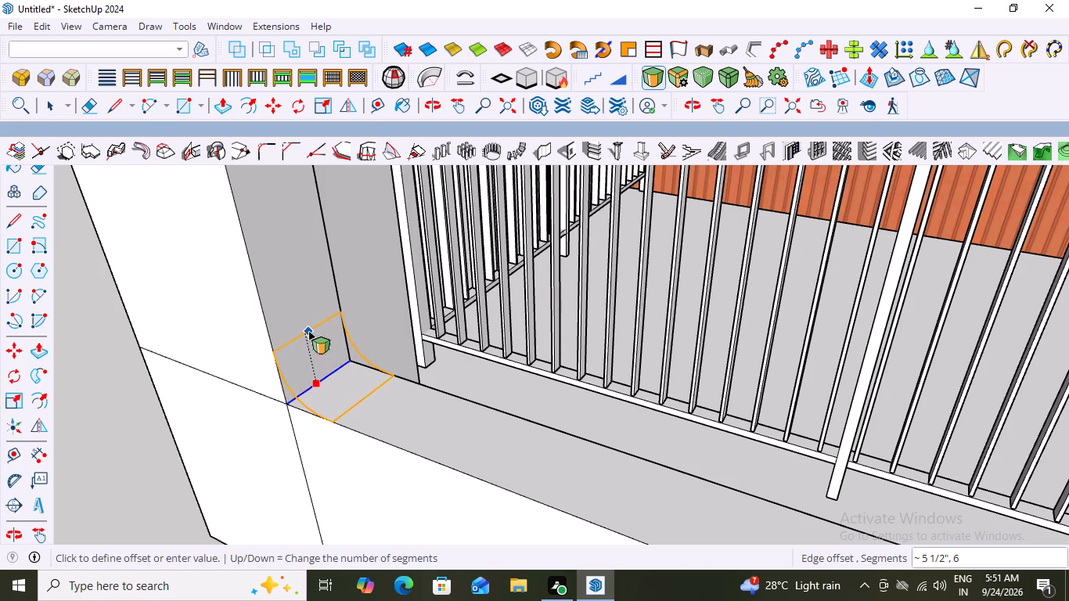
{"action": "left_click", "coordinate": [308, 322]}
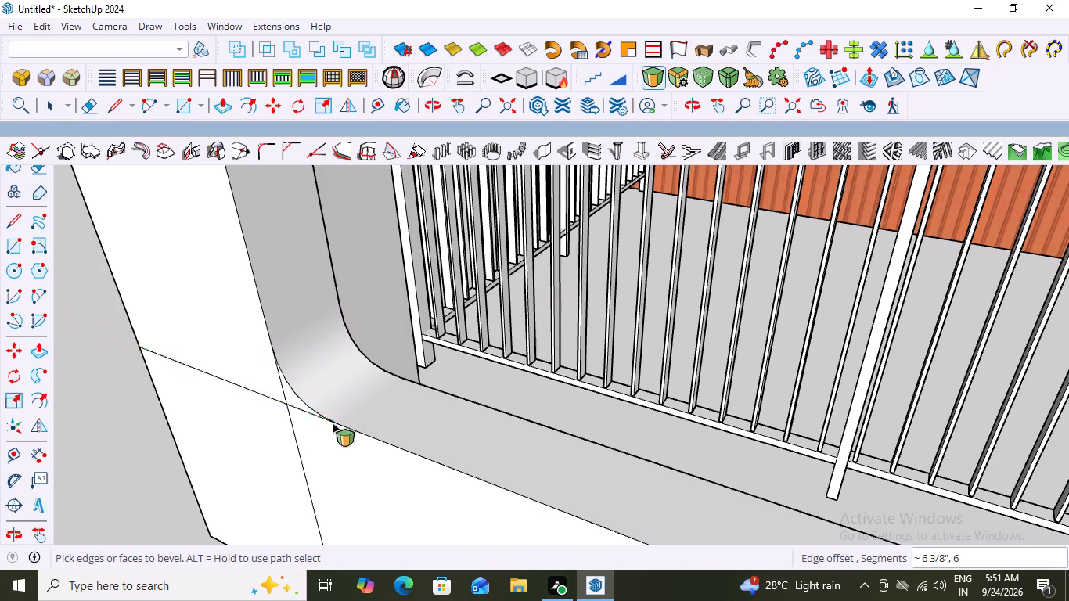
Examine the rounded inner corner between the column strip and the slab band from above and from the front.
{"action": "middle_click_drag", "start_coordinate": [428, 374], "coordinate": [445, 367]}
{"action": "scroll", "coordinate": [441, 380], "scroll_direction": "down", "scroll_amount": 7}
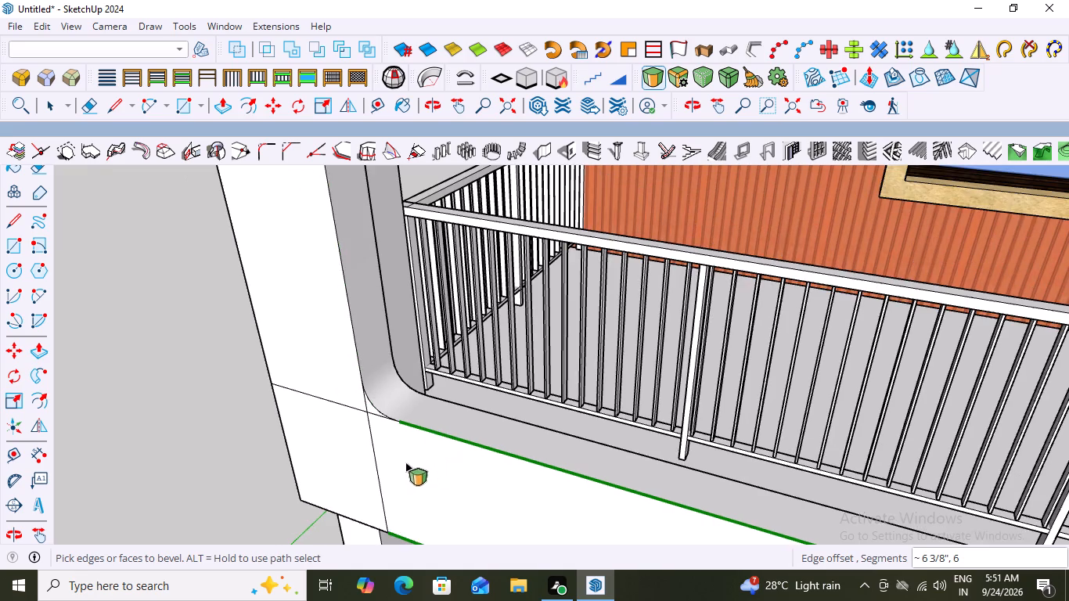
{"action": "middle_click_drag", "start_coordinate": [405, 462], "coordinate": [507, 321]}
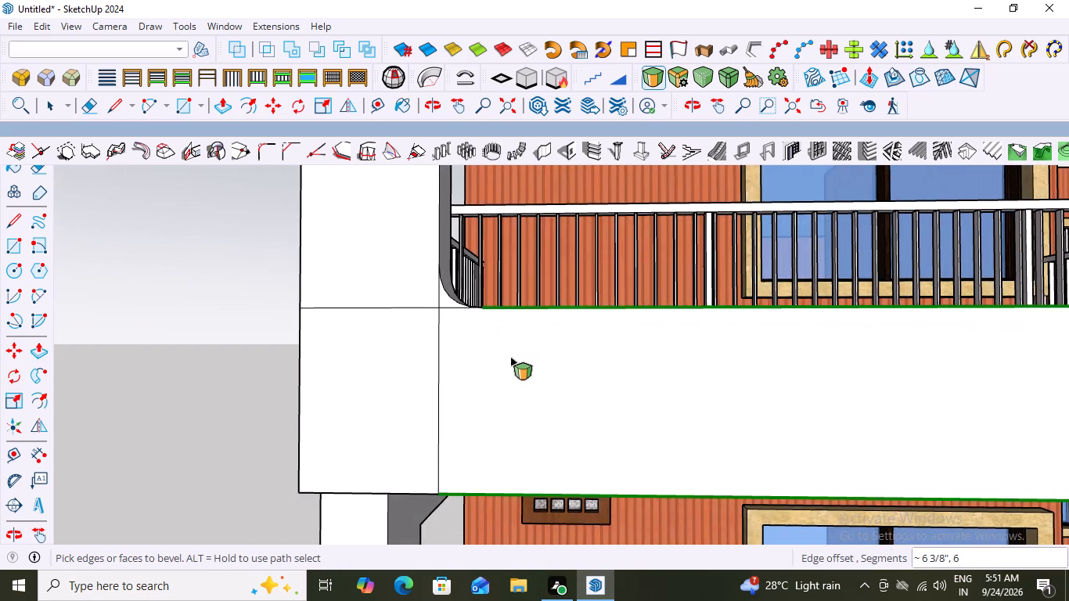
Inspect the rounded inner corner between the column strip and slab band and undo its bevel.
{"action": "scroll", "coordinate": [510, 357], "scroll_direction": "up", "scroll_amount": 2}
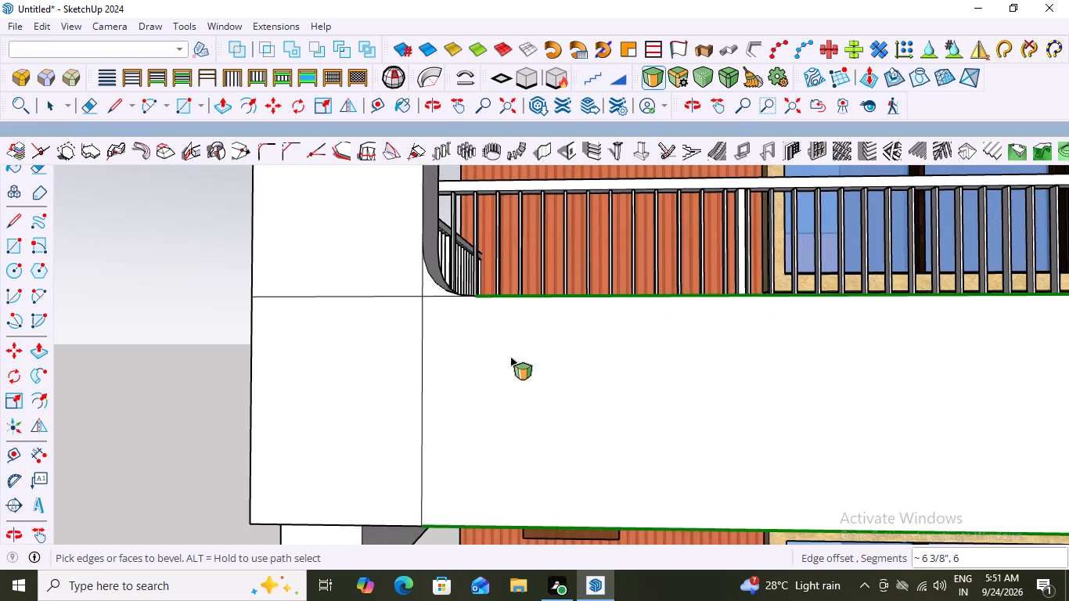
{"action": "scroll", "coordinate": [510, 357], "scroll_direction": "down", "scroll_amount": 10}
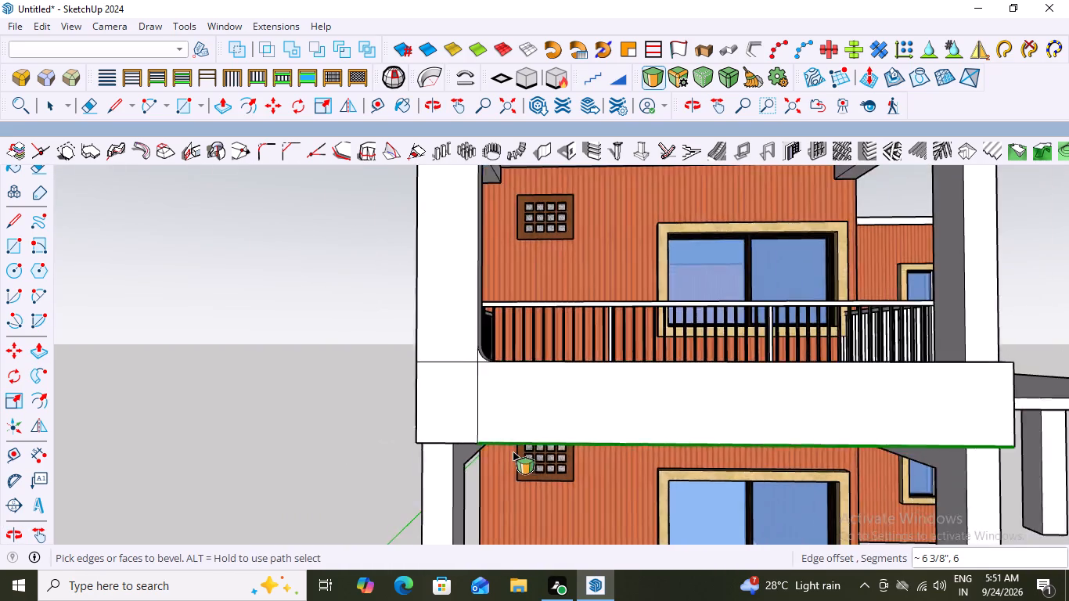
{"action": "scroll", "coordinate": [513, 452], "scroll_direction": "down", "scroll_amount": 4}
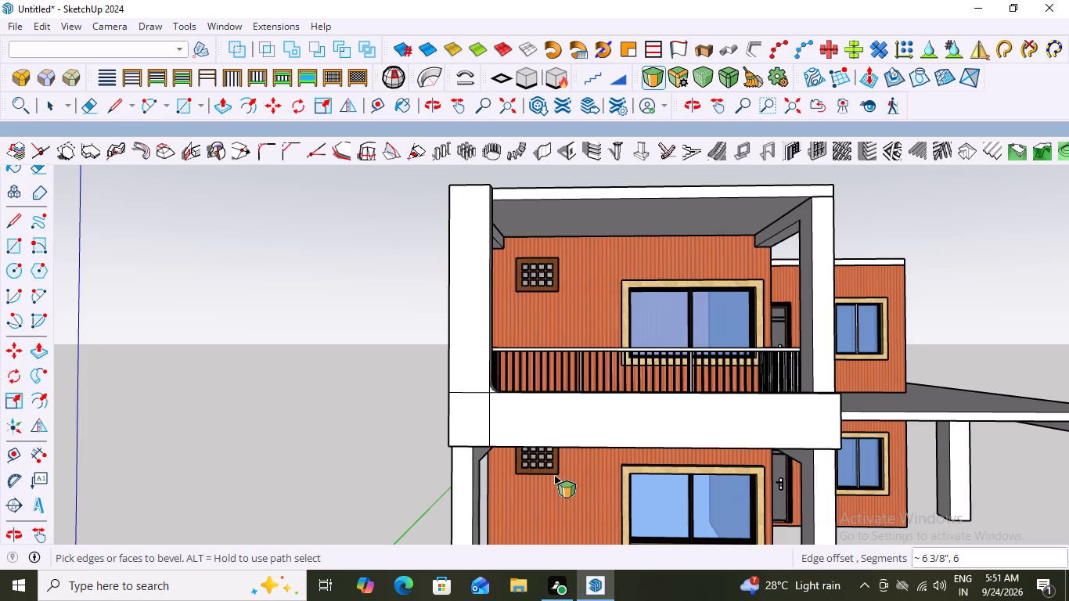
{"action": "scroll", "coordinate": [512, 327], "scroll_direction": "up", "scroll_amount": 2}
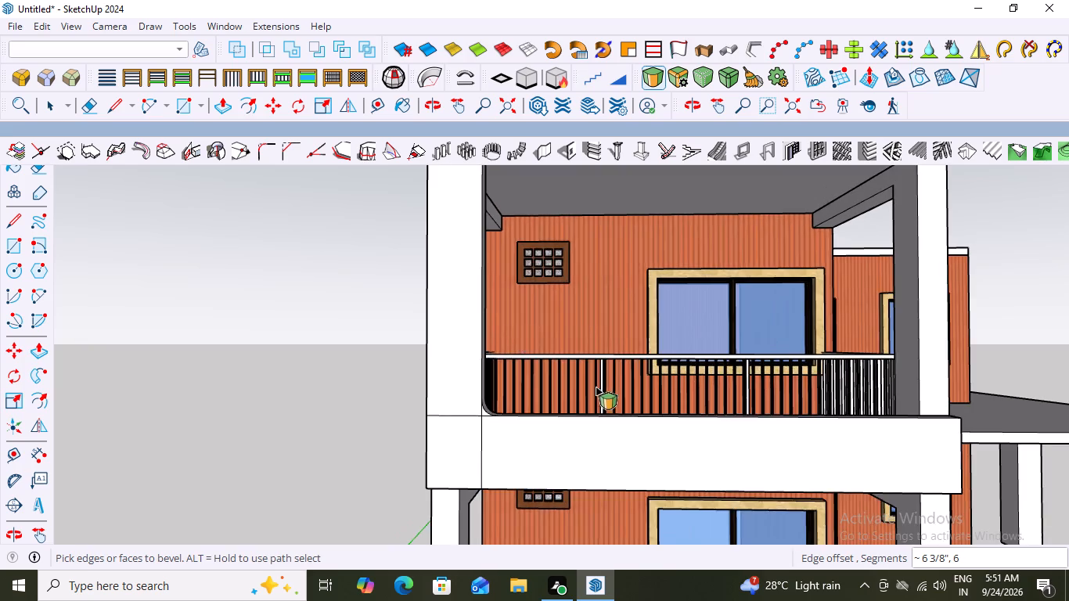
{"action": "middle_click_drag", "start_coordinate": [597, 386], "coordinate": [359, 470]}
{"action": "scroll", "coordinate": [461, 386], "scroll_direction": "up", "scroll_amount": 3}
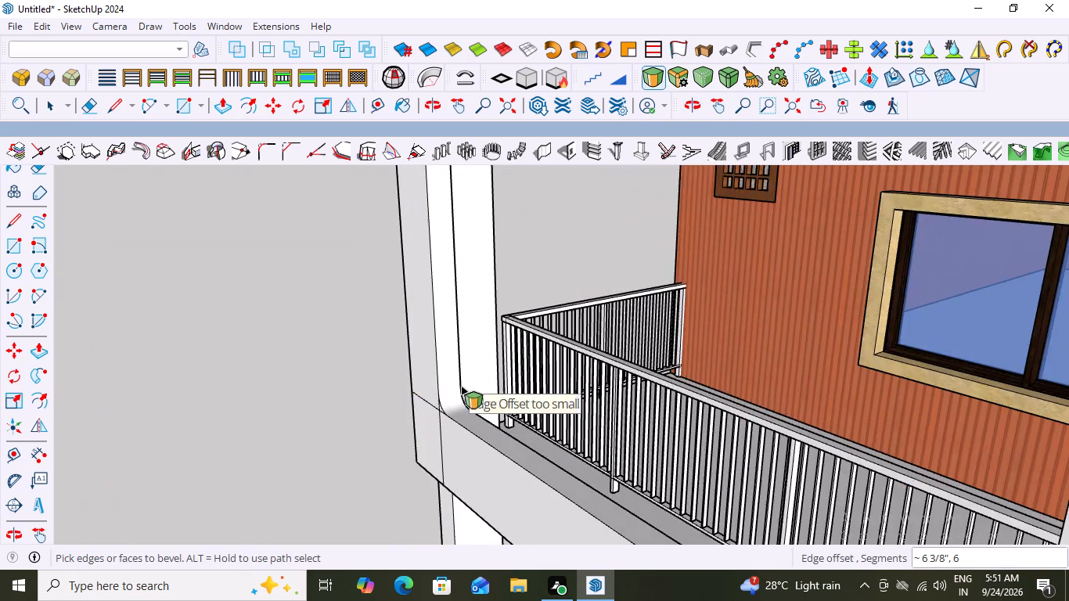
{"action": "scroll", "coordinate": [461, 386], "scroll_direction": "up", "scroll_amount": 6}
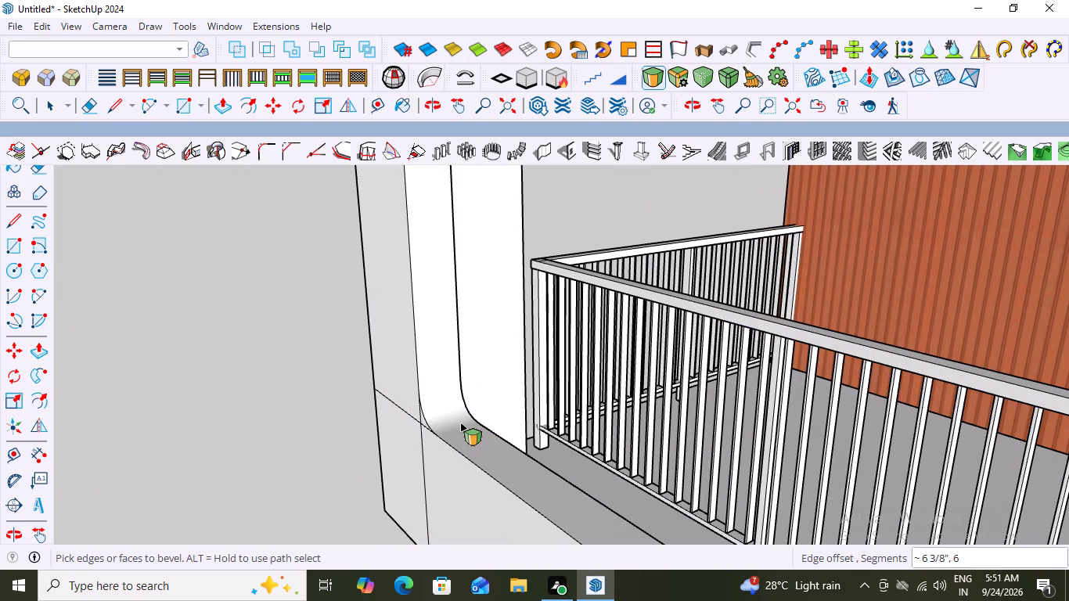
{"action": "key", "text": "ctrl+z"}
Bevel the short inner corner edge between the column strip and slab band with about a 9 7/16" offset and 6 segments.
{"action": "key", "text": "space"}
{"action": "scroll", "coordinate": [445, 421], "scroll_direction": "up", "scroll_amount": 5}
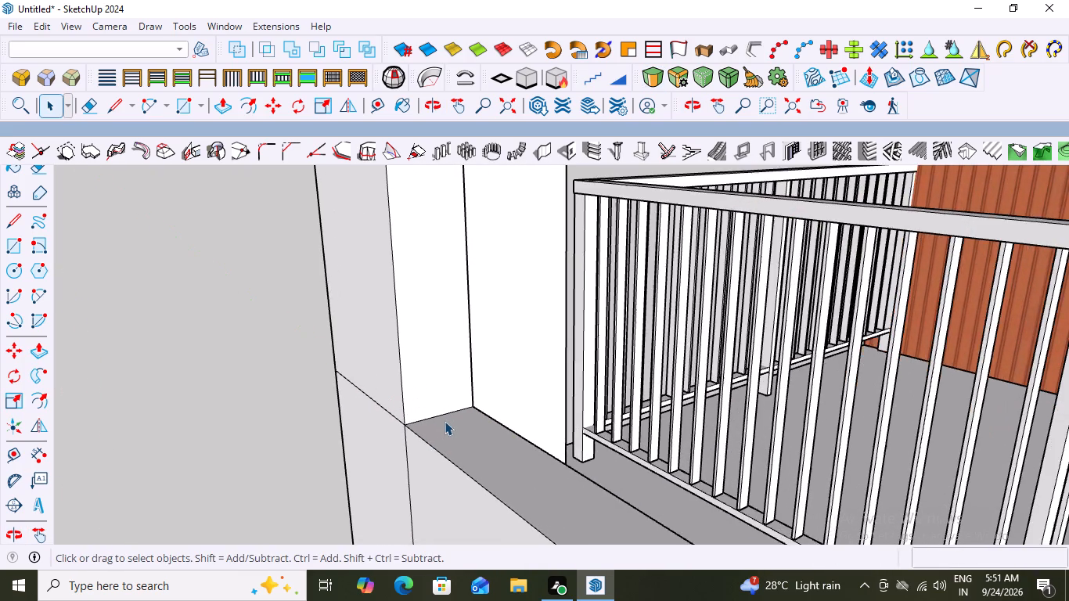
{"action": "scroll", "coordinate": [445, 421], "scroll_direction": "up", "scroll_amount": 4}
{"action": "left_click", "coordinate": [449, 407]}
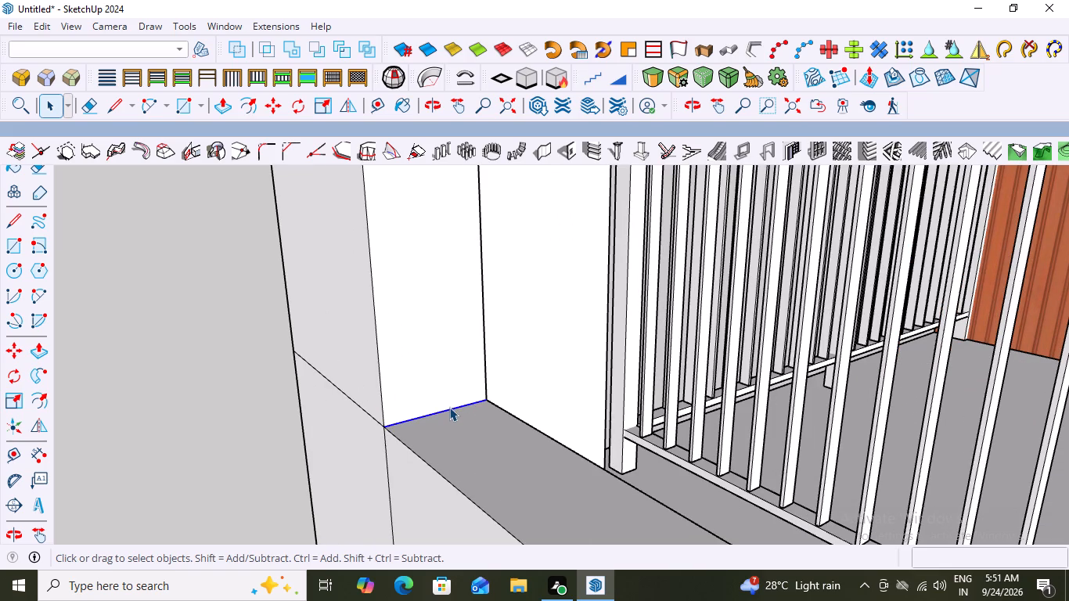
{"action": "left_click", "coordinate": [657, 70]}
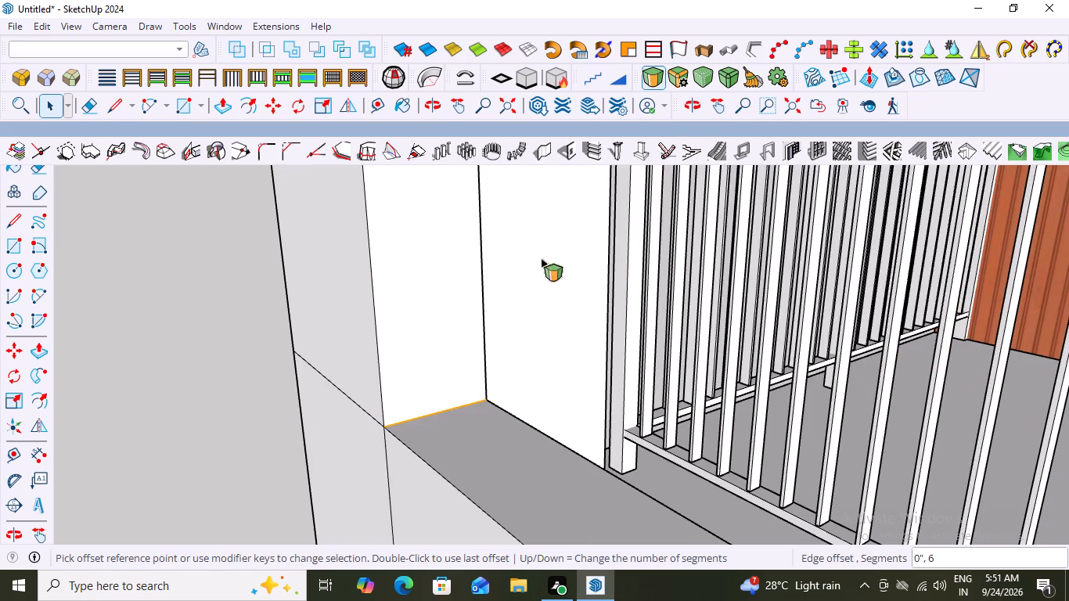
{"action": "left_click", "coordinate": [445, 412]}
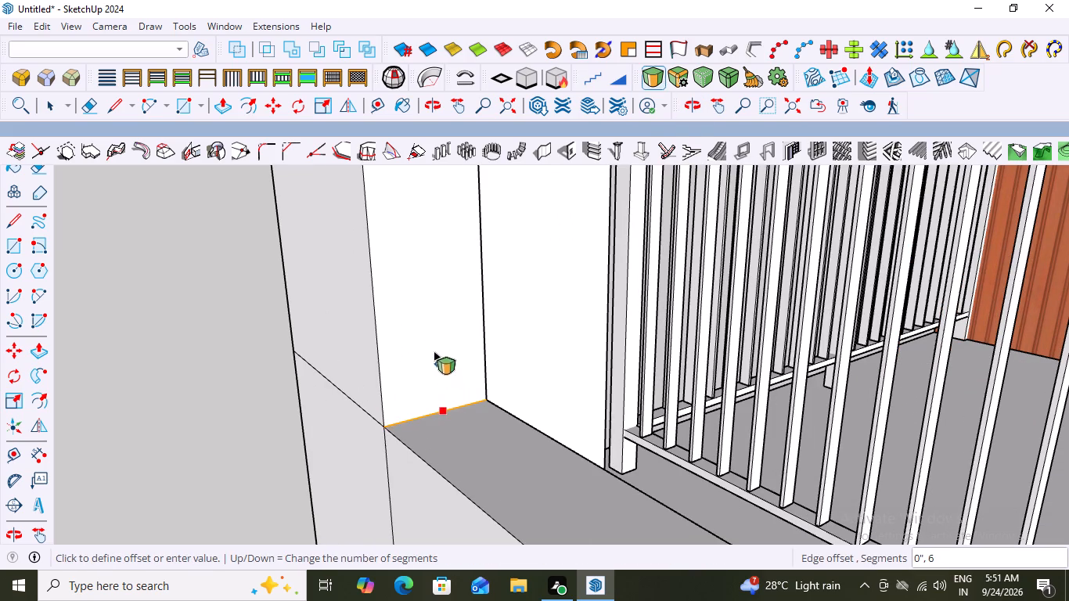
{"action": "left_click", "coordinate": [466, 477]}
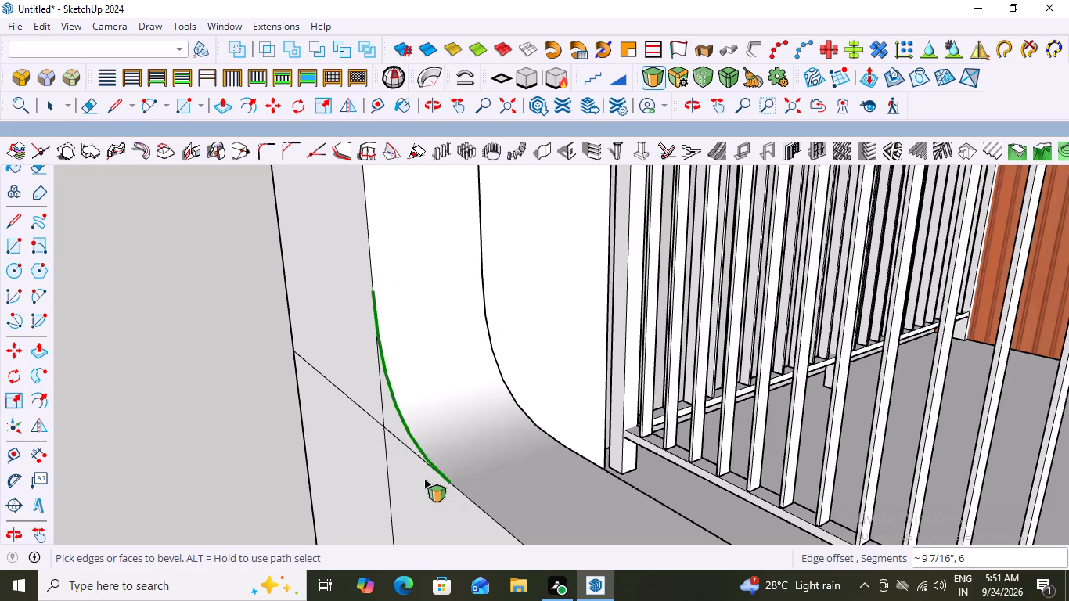
{"action": "key", "text": "space"}
Delete the horizontal and vertical seam lines on the front face where the column strip meets the slab band.
{"action": "middle_click_drag", "start_coordinate": [253, 419], "coordinate": [454, 394]}
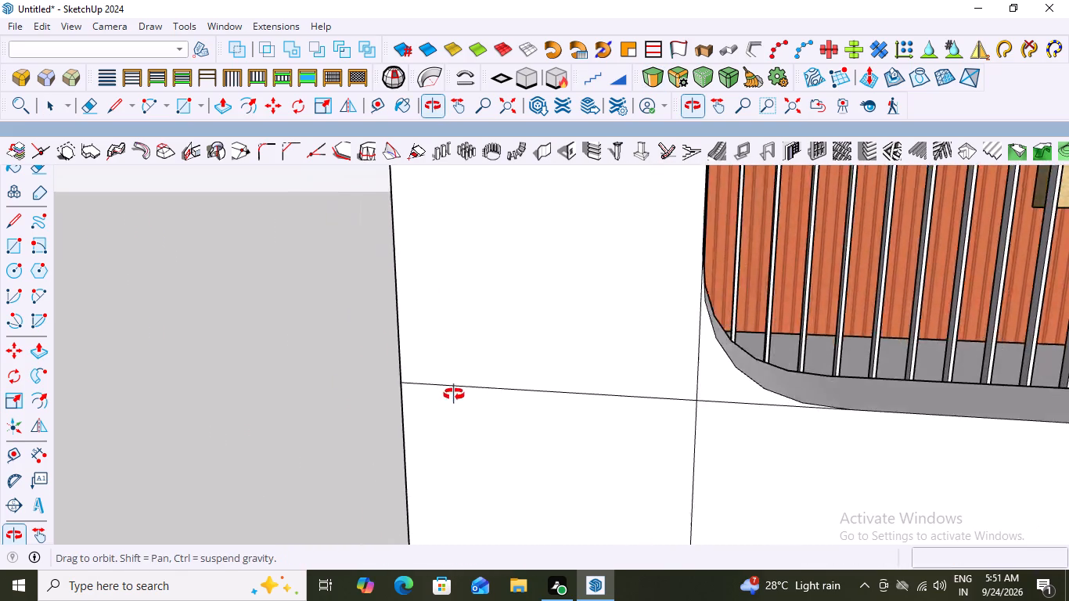
{"action": "middle_click_drag", "start_coordinate": [454, 394], "coordinate": [446, 399]}
{"action": "scroll", "coordinate": [453, 395], "scroll_direction": "down", "scroll_amount": 20}
{"action": "scroll", "coordinate": [453, 395], "scroll_direction": "down", "scroll_amount": 5}
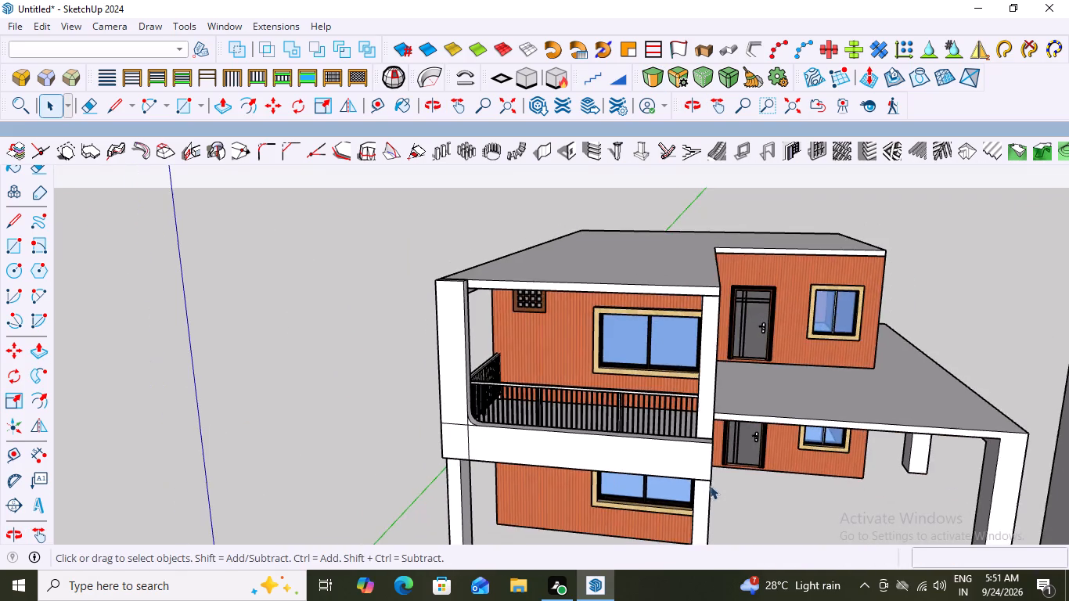
{"action": "middle_click_drag", "start_coordinate": [710, 454], "coordinate": [803, 369]}
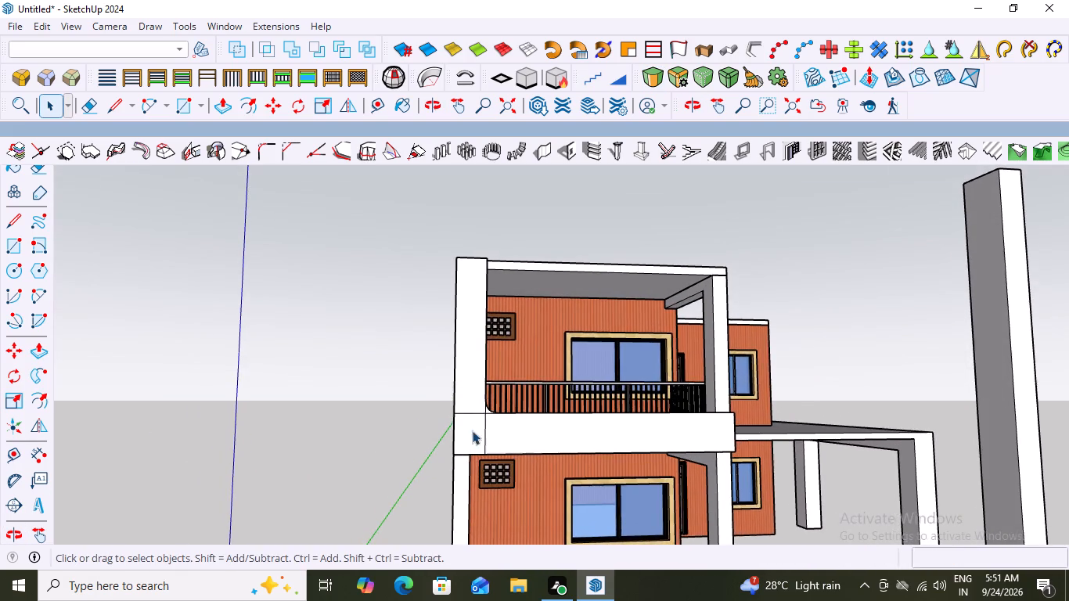
{"action": "scroll", "coordinate": [475, 423], "scroll_direction": "up", "scroll_amount": 5}
{"action": "middle_click_drag", "start_coordinate": [516, 418], "coordinate": [495, 432]}
{"action": "scroll", "coordinate": [426, 454], "scroll_direction": "up", "scroll_amount": 4}
{"action": "scroll", "coordinate": [486, 434], "scroll_direction": "up", "scroll_amount": 1}
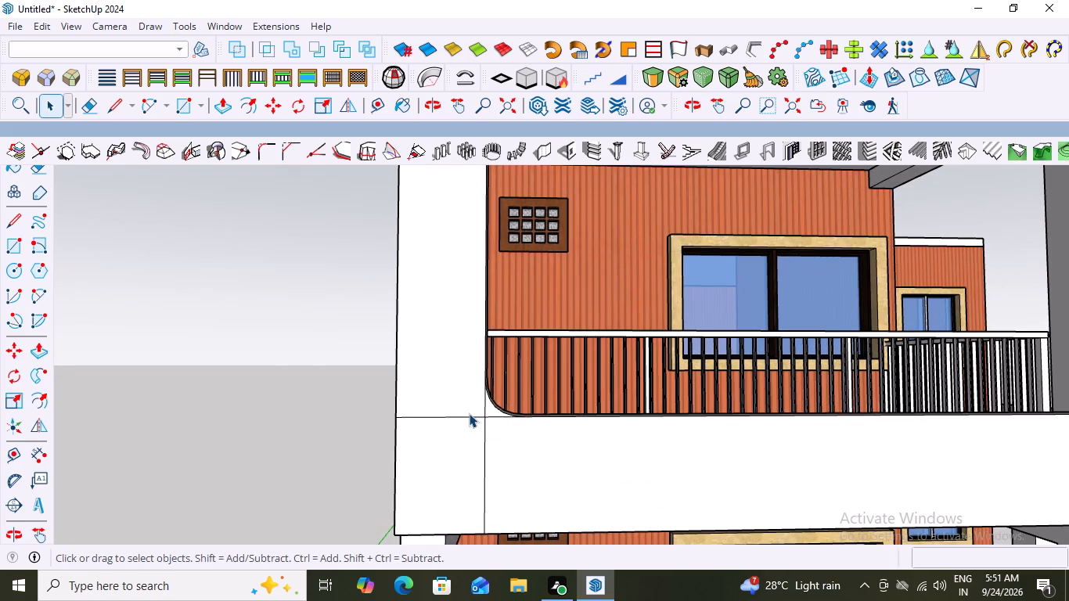
{"action": "left_click", "coordinate": [469, 413]}
{"action": "left_click", "coordinate": [473, 416]}
{"action": "key", "text": "Delete"}
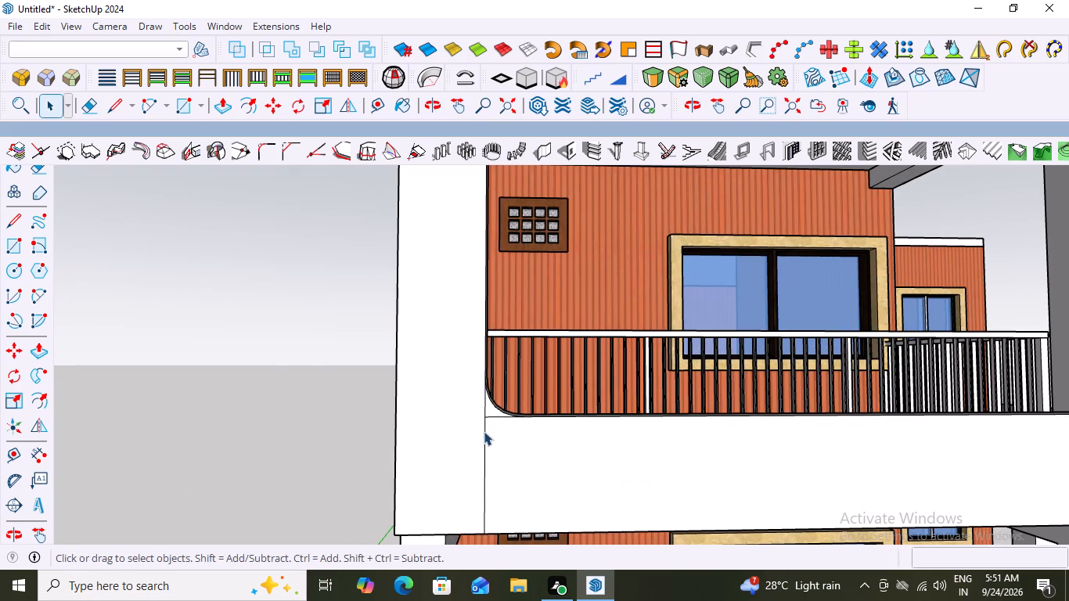
{"action": "left_click", "coordinate": [484, 431]}
{"action": "key", "text": "Delete"}
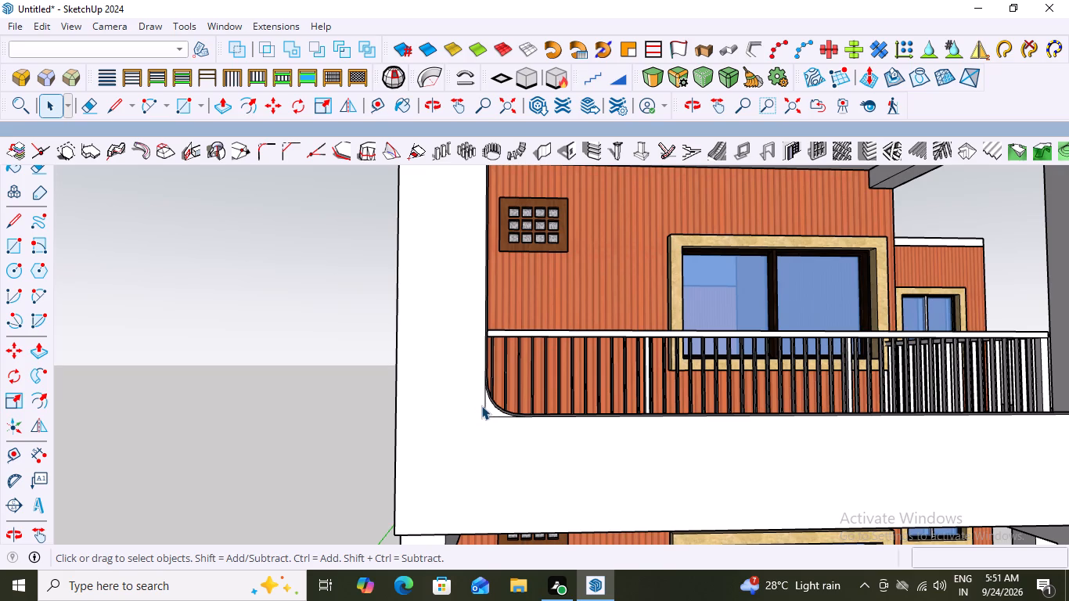
Delete the two leftover straight edge stubs outside the rounded inner corner on the front face.
{"action": "left_click", "coordinate": [481, 405]}
{"action": "left_click", "coordinate": [344, 399]}
{"action": "left_click", "coordinate": [484, 406]}
{"action": "key", "text": "Delete"}
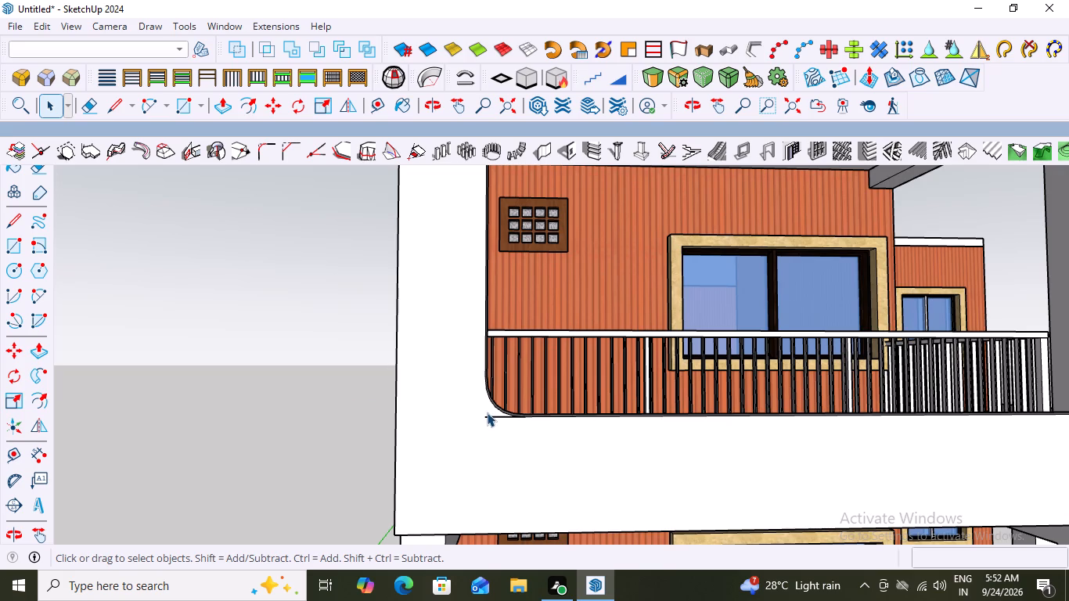
{"action": "left_click", "coordinate": [491, 415]}
{"action": "key", "text": "Delete"}
Delete the short horizontal seam line on the outer side face of the column strip.
{"action": "scroll", "coordinate": [426, 427], "scroll_direction": "down", "scroll_amount": 10}
{"action": "middle_click_drag", "start_coordinate": [430, 462], "coordinate": [717, 498]}
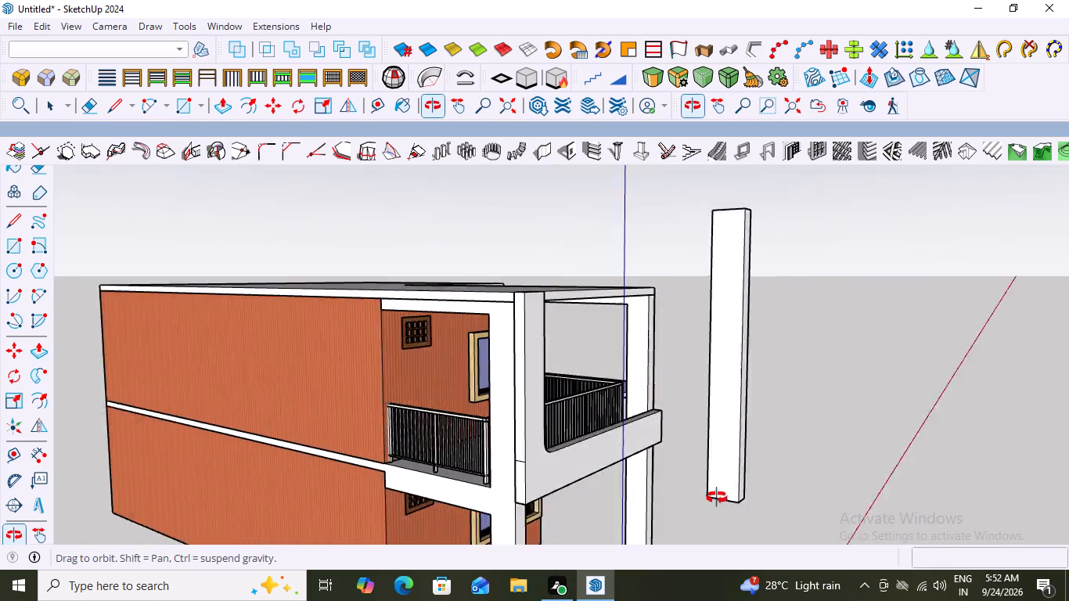
{"action": "middle_click_drag", "start_coordinate": [717, 498], "coordinate": [769, 478]}
{"action": "scroll", "coordinate": [578, 474], "scroll_direction": "up", "scroll_amount": 3}
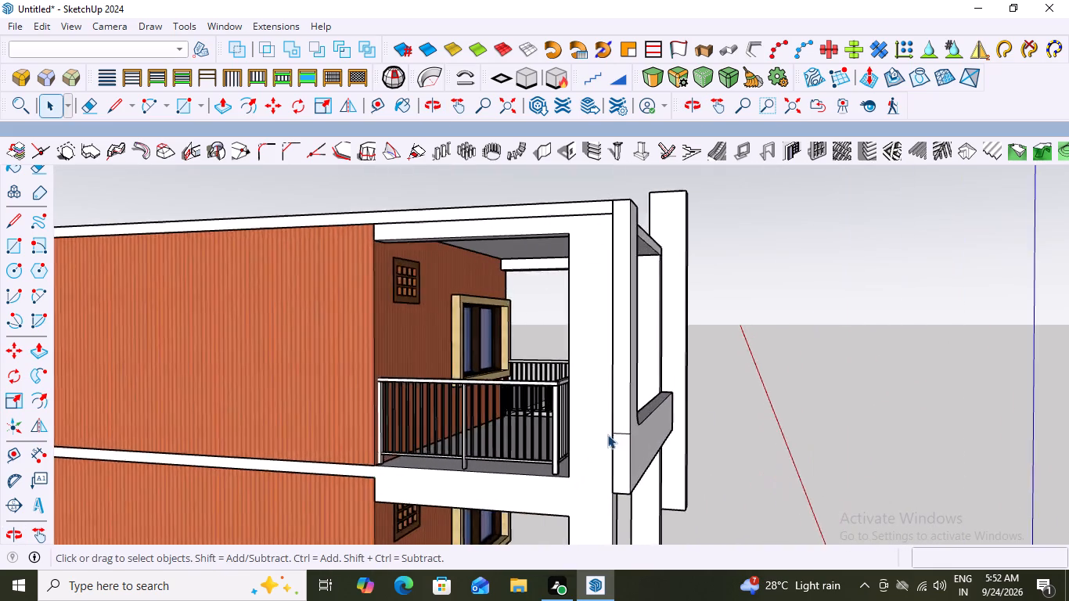
{"action": "scroll", "coordinate": [607, 434], "scroll_direction": "up", "scroll_amount": 7}
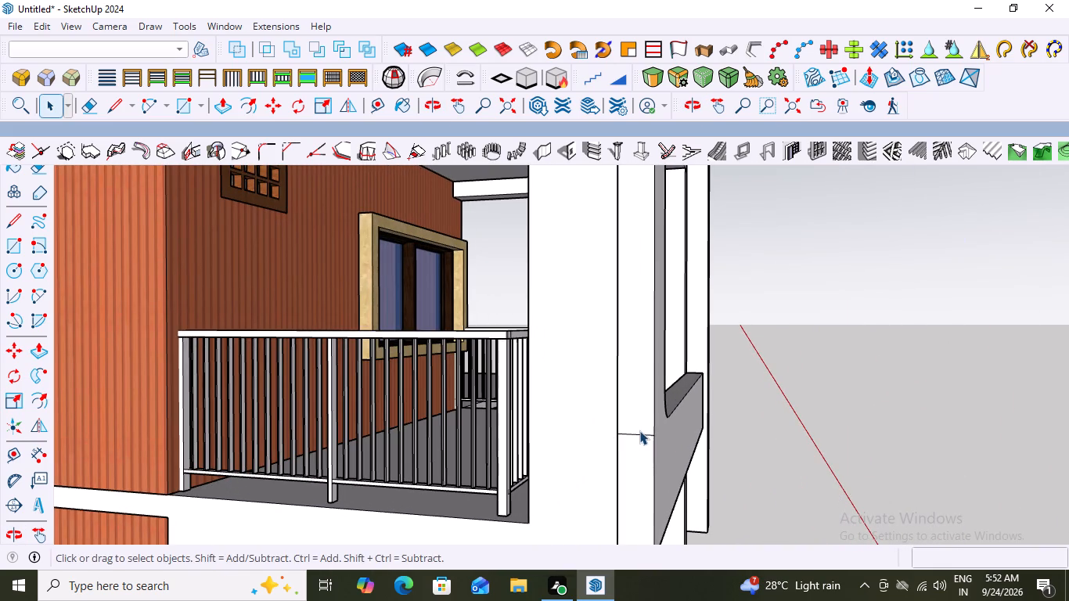
{"action": "left_click", "coordinate": [639, 431]}
{"action": "left_click", "coordinate": [639, 432]}
{"action": "left_click", "coordinate": [639, 432]}
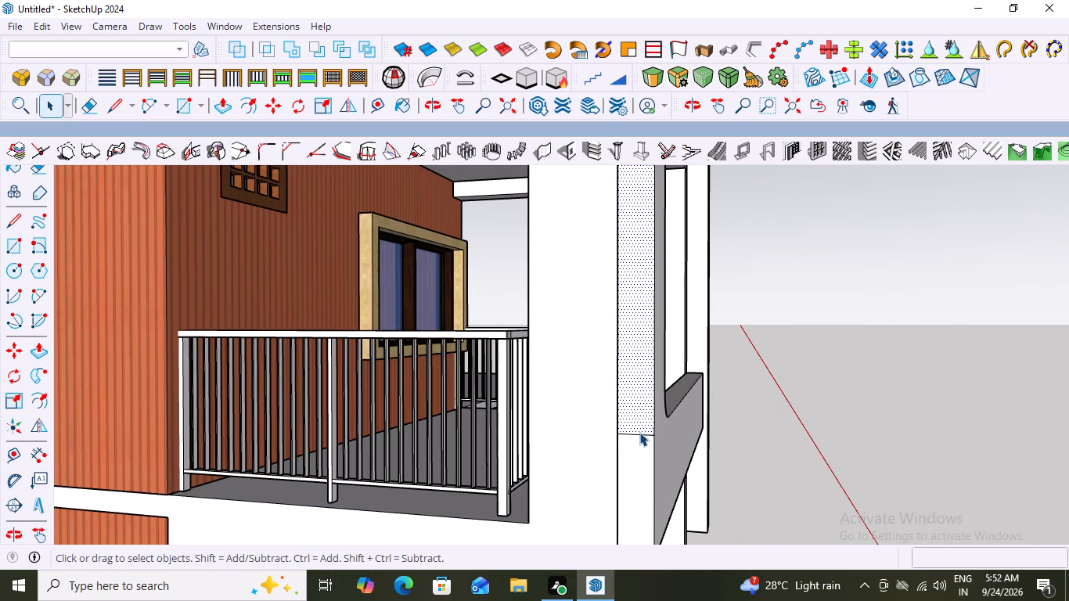
{"action": "left_click", "coordinate": [805, 408]}
{"action": "left_click", "coordinate": [643, 434]}
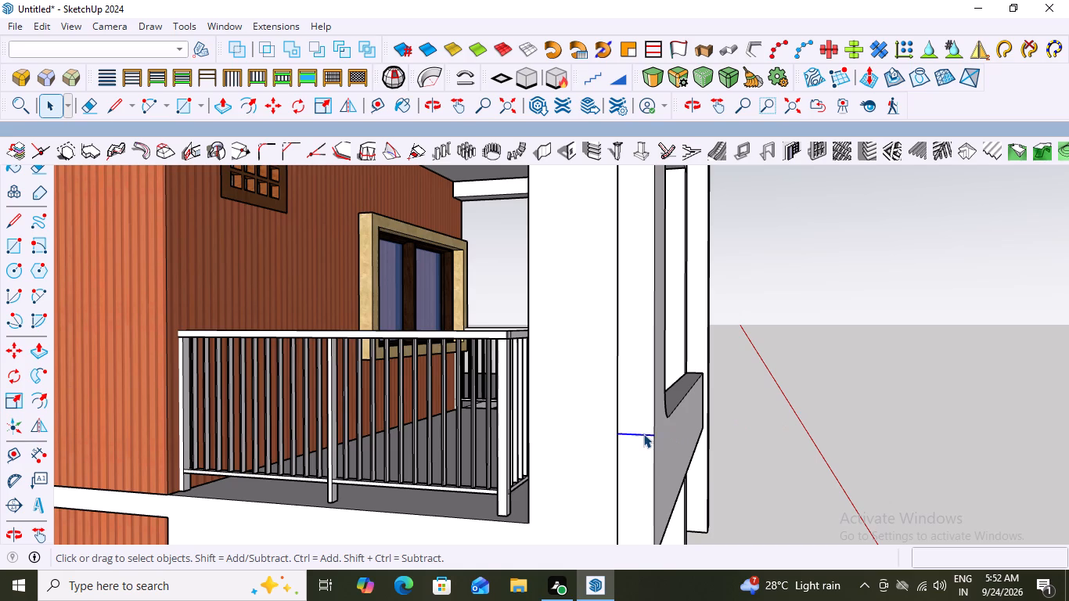
{"action": "key", "text": "Delete"}
Examine the balcony's column strip, slab band and rounded inner corner from both sides and the front.
{"action": "scroll", "coordinate": [639, 455], "scroll_direction": "down", "scroll_amount": 11}
{"action": "middle_click_drag", "start_coordinate": [751, 412], "coordinate": [684, 425]}
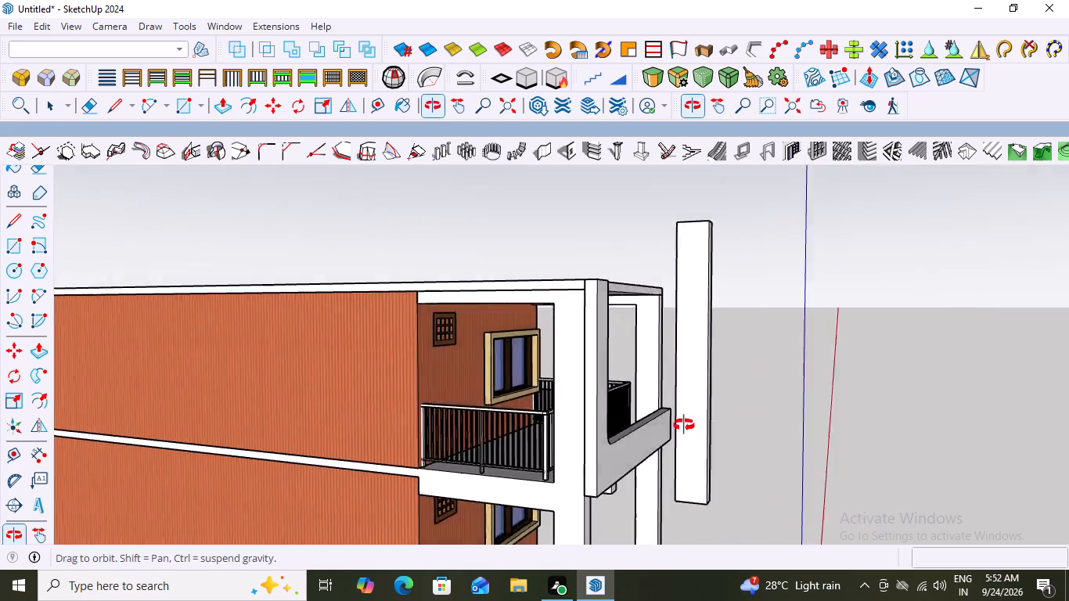
{"action": "middle_click_drag", "start_coordinate": [684, 425], "coordinate": [155, 410]}
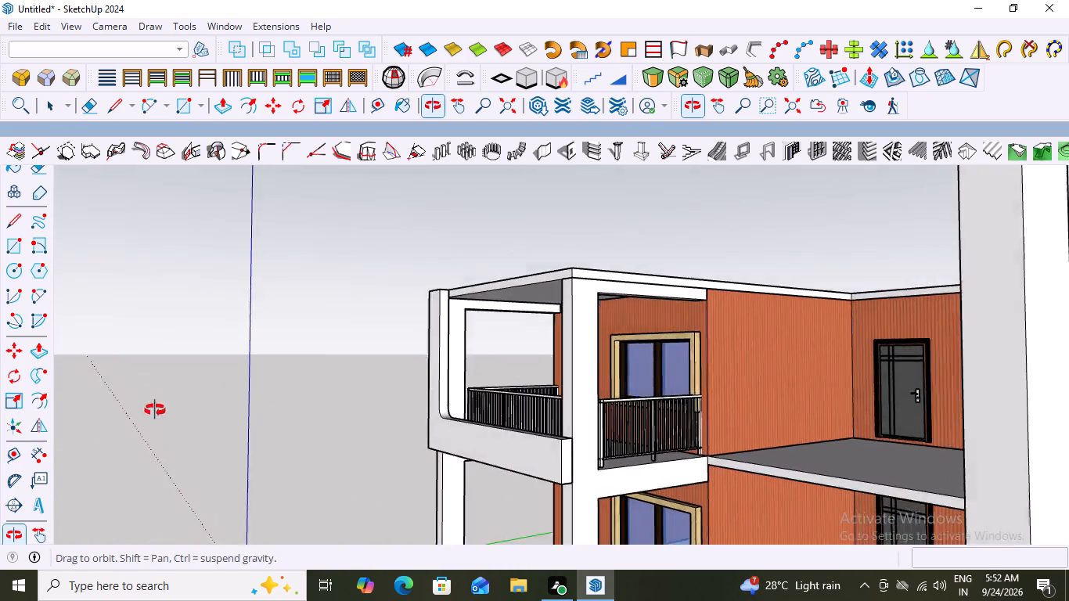
{"action": "middle_click_drag", "start_coordinate": [155, 410], "coordinate": [419, 434]}
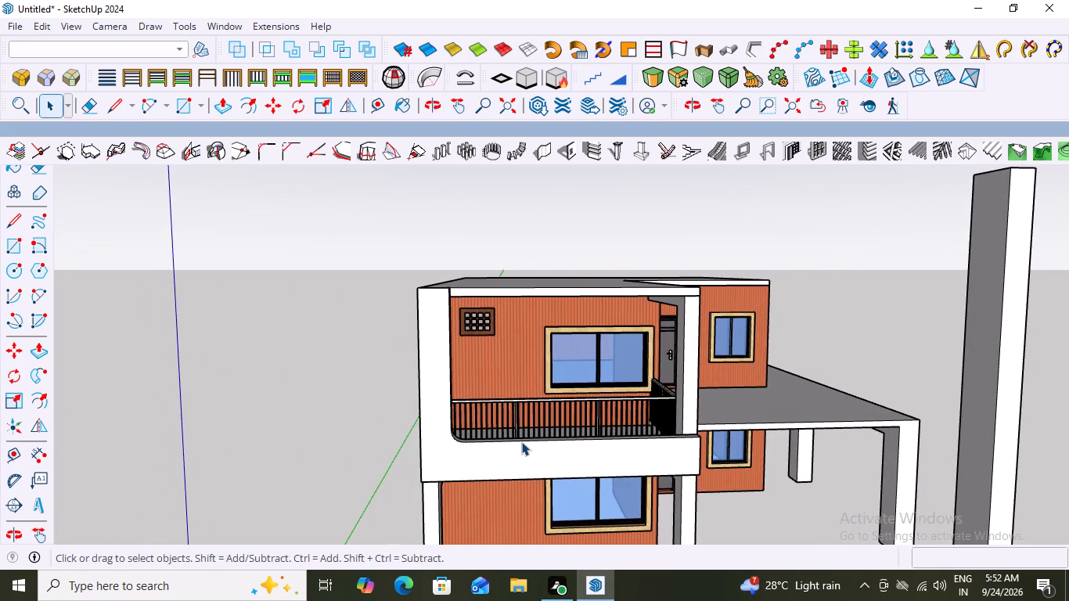
{"action": "scroll", "coordinate": [518, 441], "scroll_direction": "up", "scroll_amount": 3}
{"action": "scroll", "coordinate": [518, 441], "scroll_direction": "down", "scroll_amount": 3}
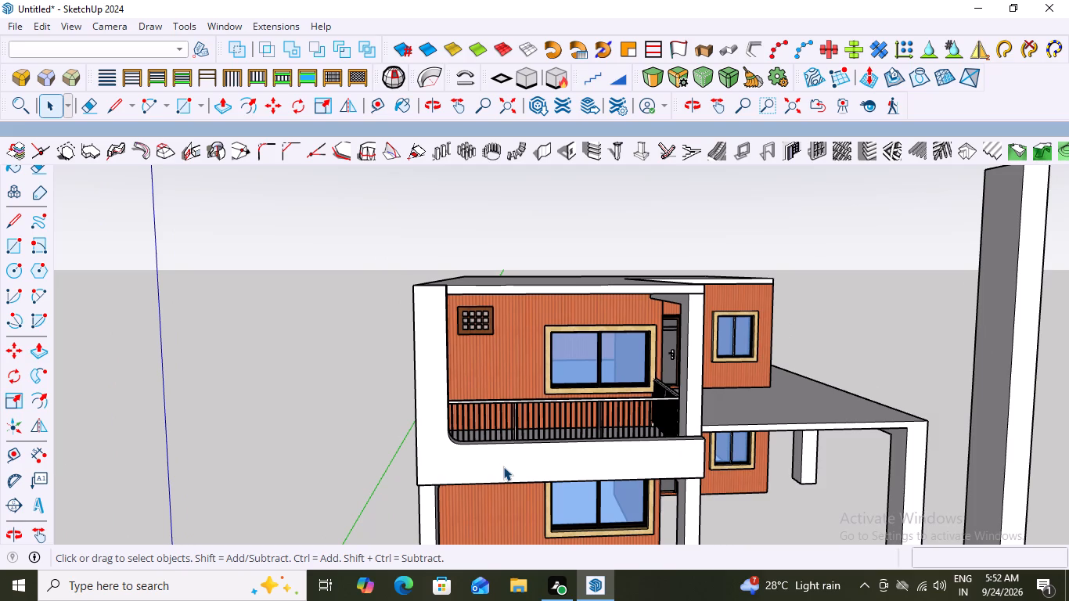
{"action": "scroll", "coordinate": [503, 466], "scroll_direction": "up", "scroll_amount": 6}
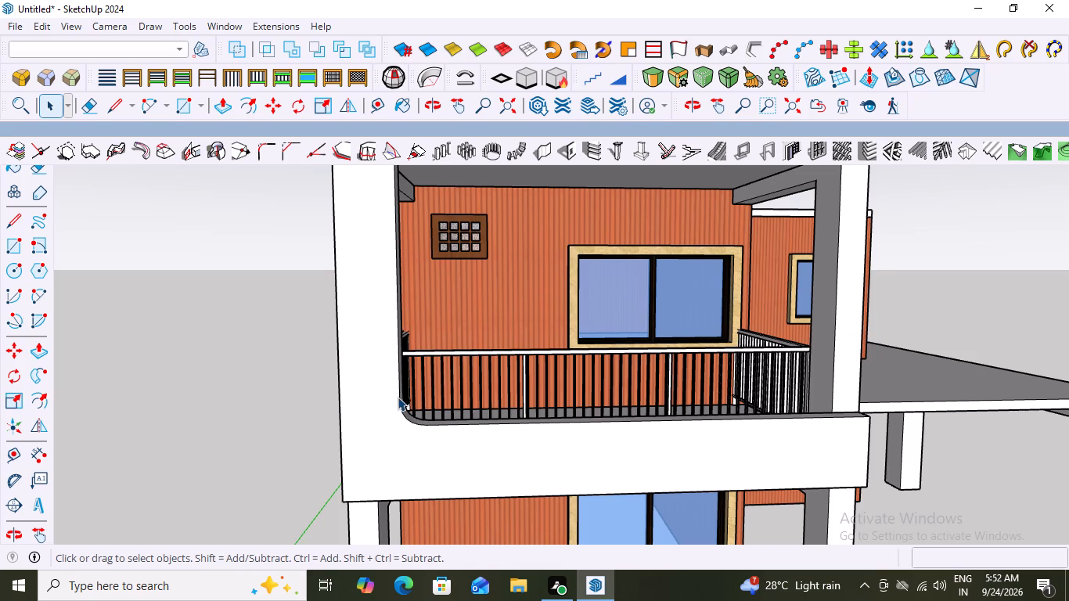
{"action": "scroll", "coordinate": [340, 411], "scroll_direction": "down", "scroll_amount": 12}
{"action": "middle_click_drag", "start_coordinate": [455, 491], "coordinate": [488, 492]}
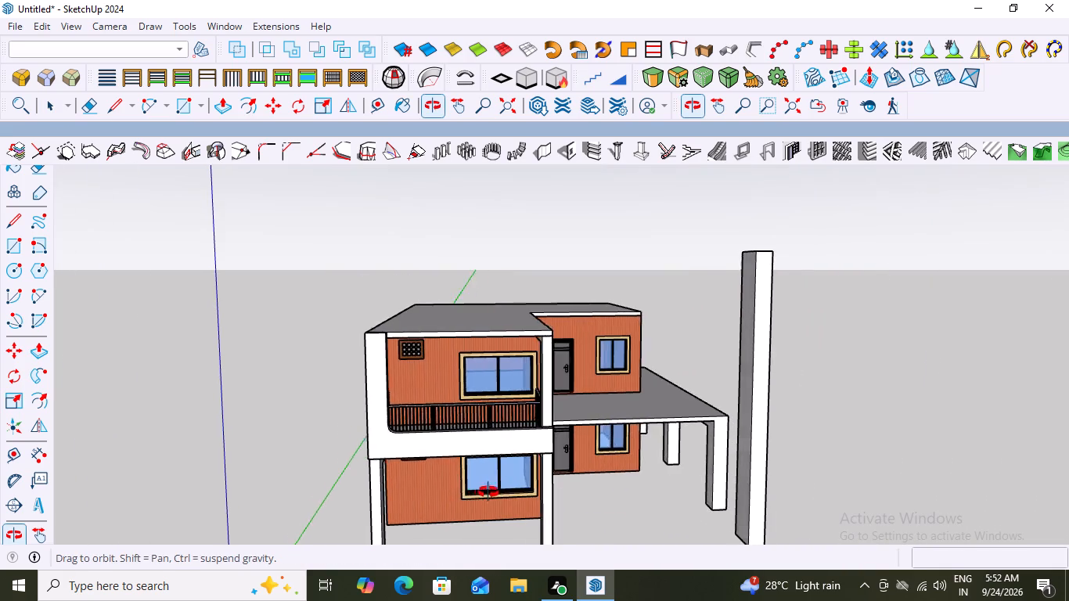
{"action": "middle_click_drag", "start_coordinate": [488, 492], "coordinate": [335, 463]}
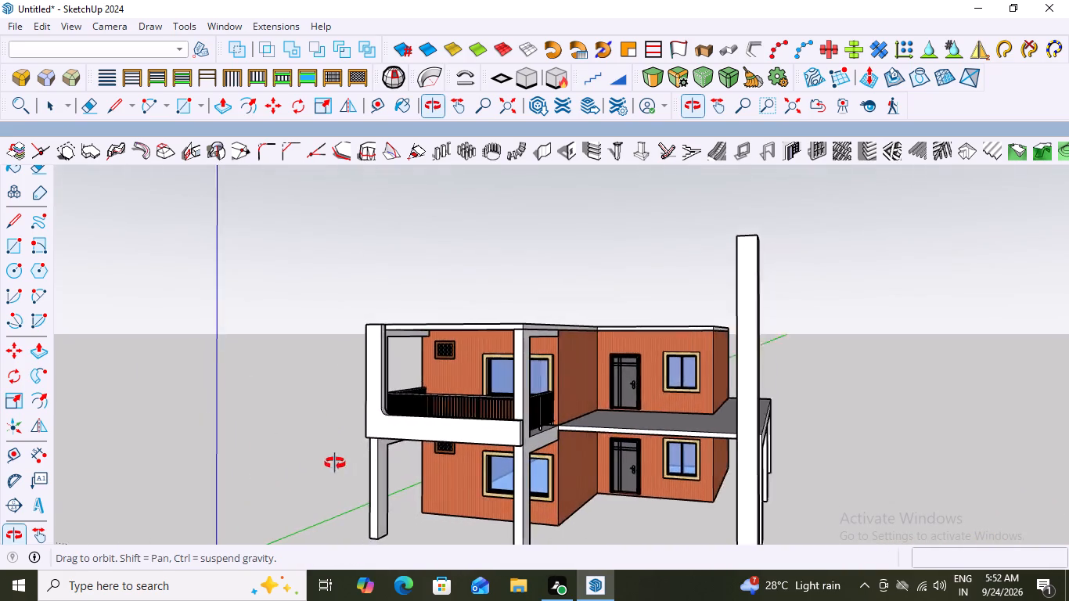
{"action": "middle_click_drag", "start_coordinate": [335, 463], "coordinate": [319, 462]}
{"action": "scroll", "coordinate": [430, 379], "scroll_direction": "up", "scroll_amount": 7}
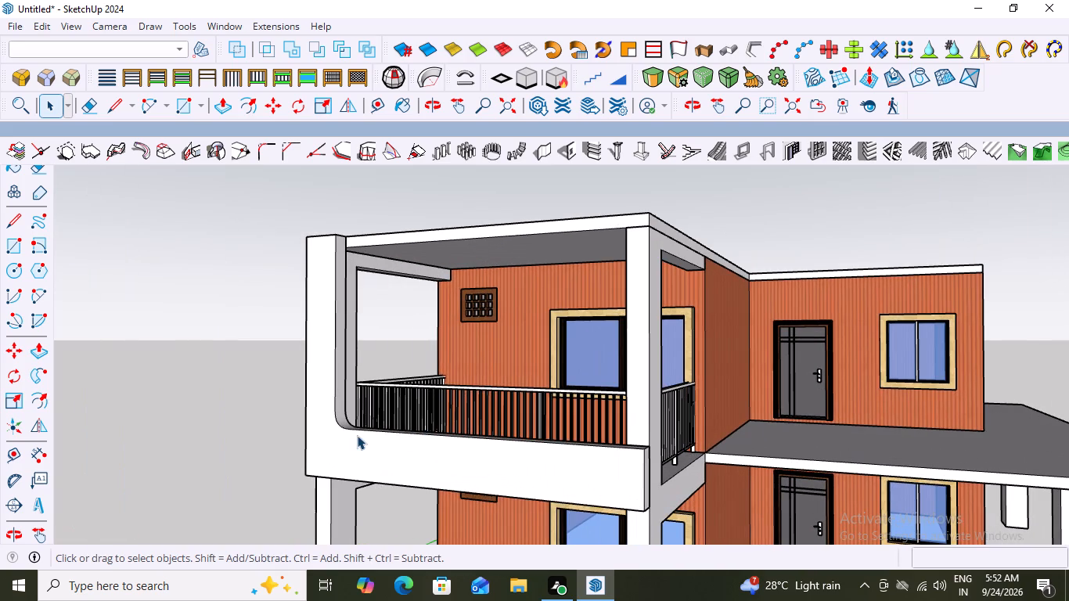
{"action": "scroll", "coordinate": [344, 412], "scroll_direction": "up", "scroll_amount": 7}
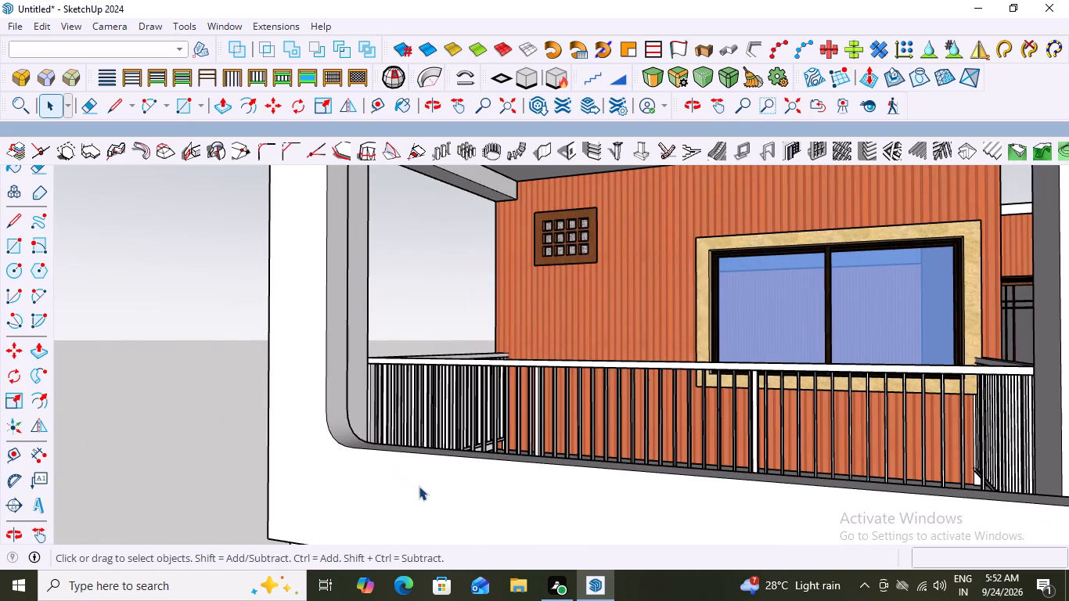
Examine the balcony's front column strip, slab band and rounded inner corner close up and against the whole house.
{"action": "scroll", "coordinate": [391, 440], "scroll_direction": "down", "scroll_amount": 7}
{"action": "middle_click_drag", "start_coordinate": [408, 461], "coordinate": [527, 500]}
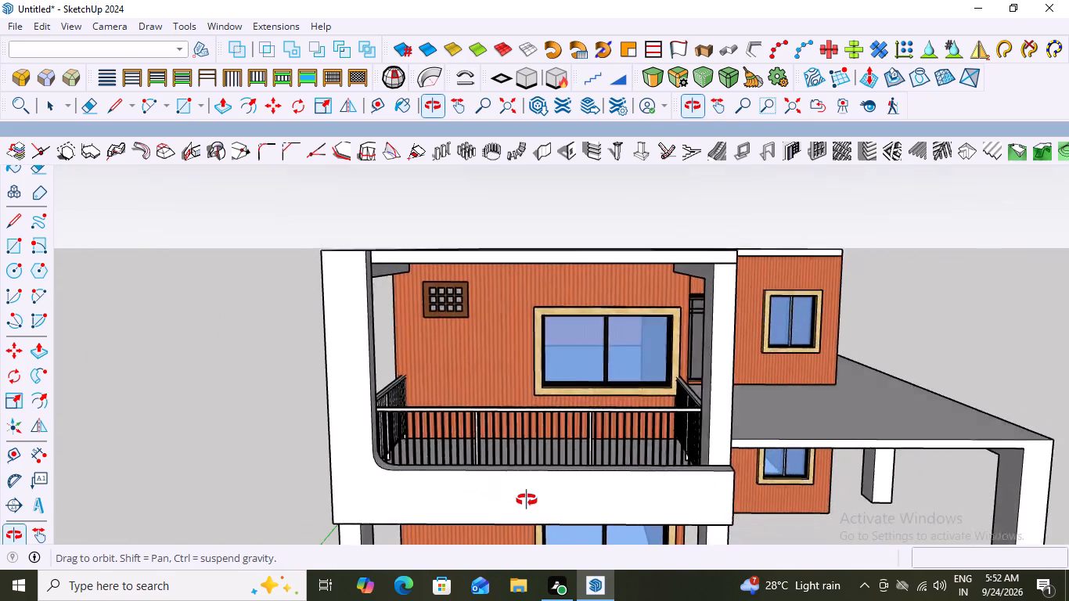
{"action": "middle_click_drag", "start_coordinate": [527, 500], "coordinate": [576, 519]}
{"action": "scroll", "coordinate": [411, 489], "scroll_direction": "up", "scroll_amount": 6}
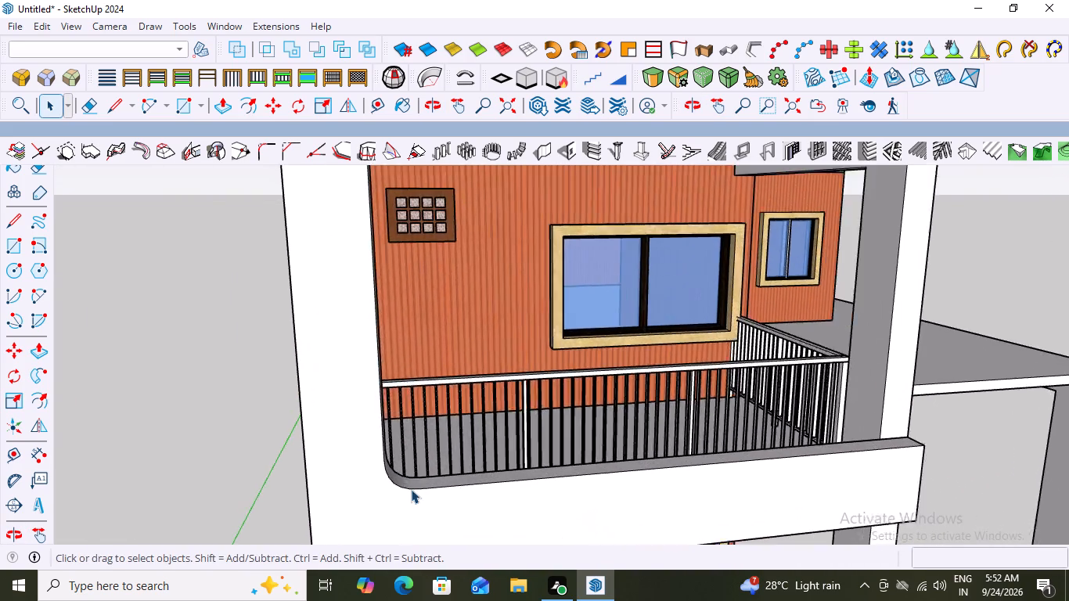
{"action": "middle_click_drag", "start_coordinate": [409, 486], "coordinate": [220, 525]}
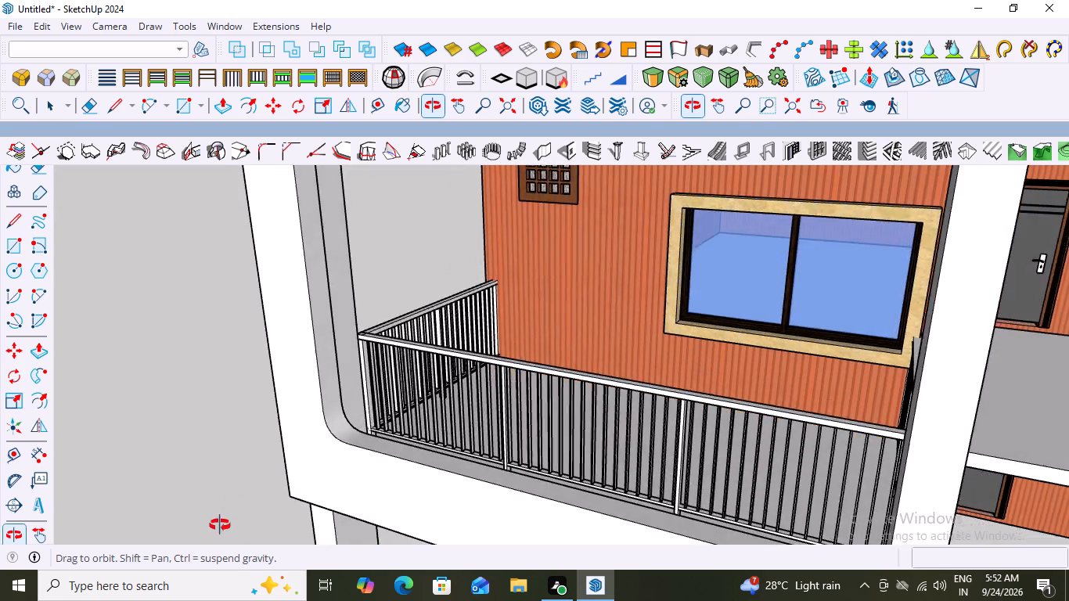
{"action": "middle_click_drag", "start_coordinate": [220, 525], "coordinate": [60, 513]}
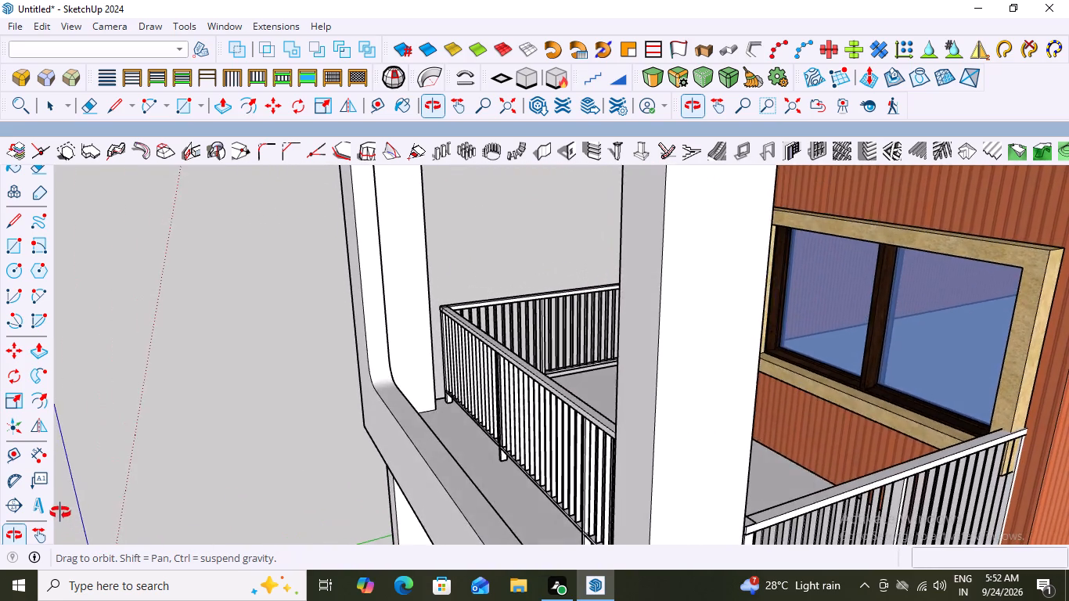
{"action": "middle_click_drag", "start_coordinate": [60, 513], "coordinate": [428, 488]}
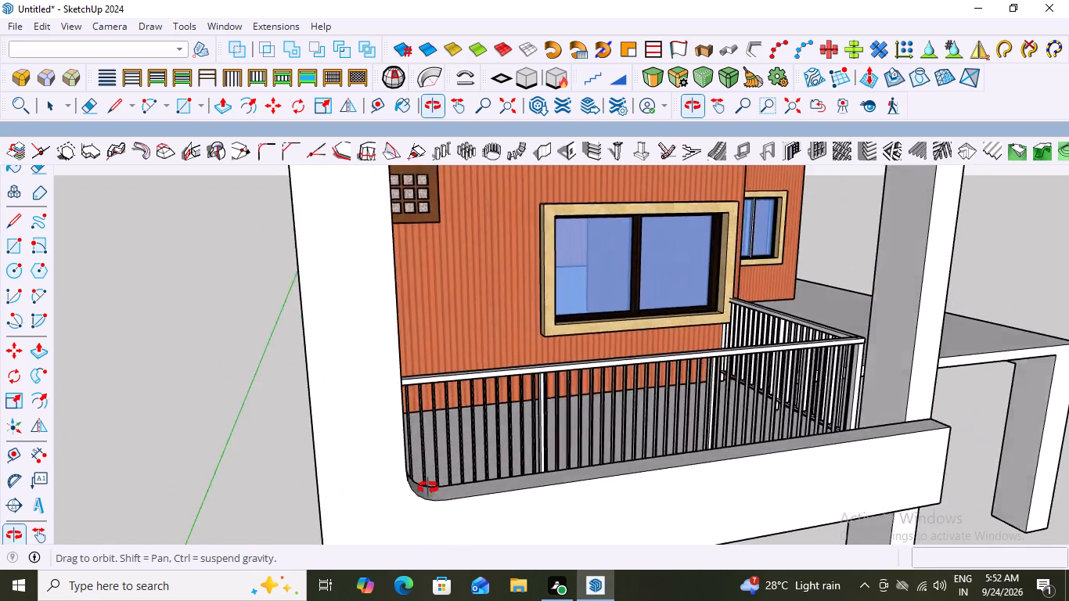
{"action": "middle_click_drag", "start_coordinate": [428, 488], "coordinate": [422, 462]}
{"action": "scroll", "coordinate": [343, 369], "scroll_direction": "down", "scroll_amount": 7}
{"action": "middle_click_drag", "start_coordinate": [403, 442], "coordinate": [308, 426]}
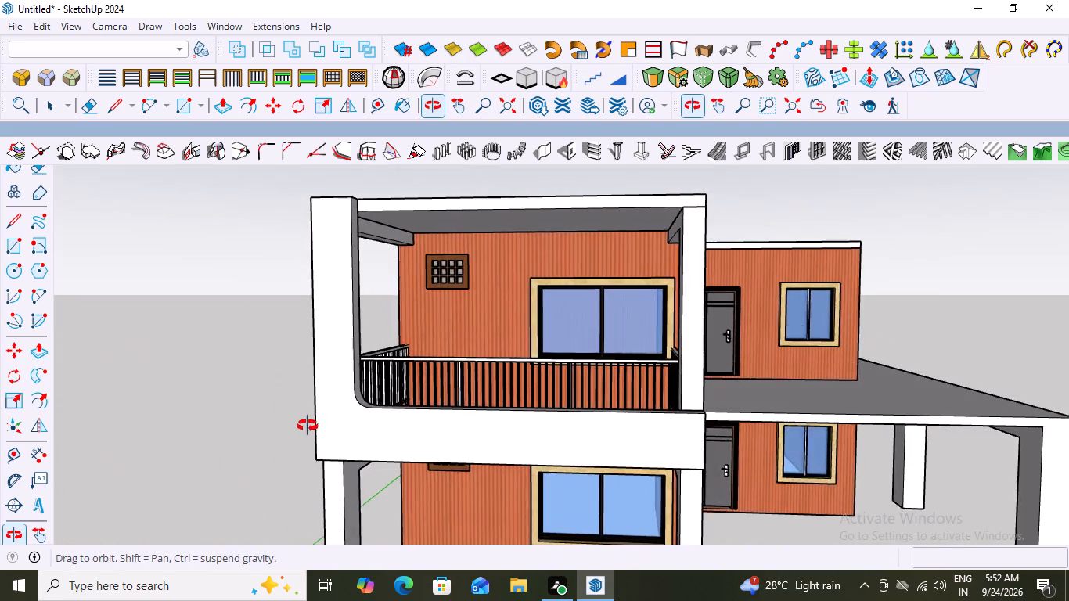
{"action": "middle_click_drag", "start_coordinate": [308, 426], "coordinate": [340, 443]}
{"action": "scroll", "coordinate": [347, 447], "scroll_direction": "down", "scroll_amount": 11}
{"action": "scroll", "coordinate": [427, 485], "scroll_direction": "up", "scroll_amount": 2}
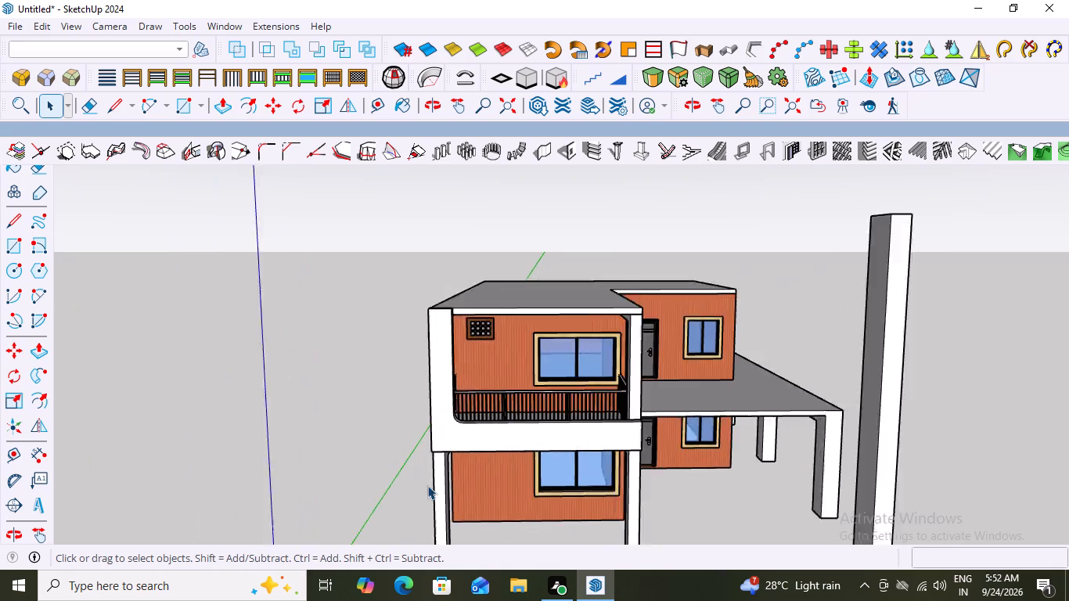
Examine the upper balcony opening and the roof slab's front edge from the front, the side and above.
{"action": "scroll", "coordinate": [427, 485], "scroll_direction": "up", "scroll_amount": 5}
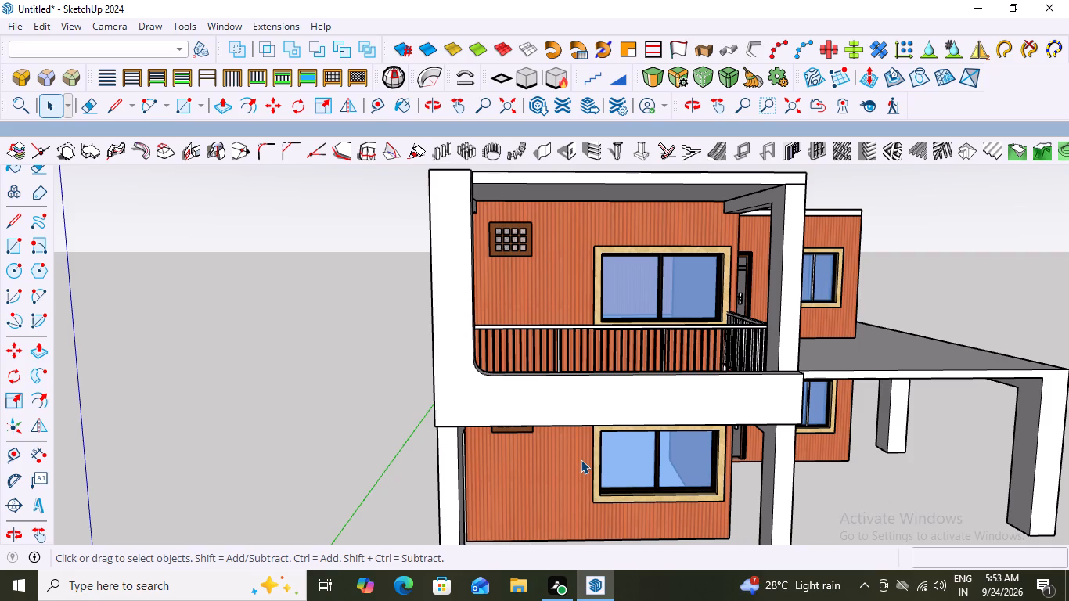
{"action": "scroll", "coordinate": [664, 385], "scroll_direction": "up", "scroll_amount": 1}
{"action": "middle_click_drag", "start_coordinate": [723, 305], "coordinate": [725, 316]}
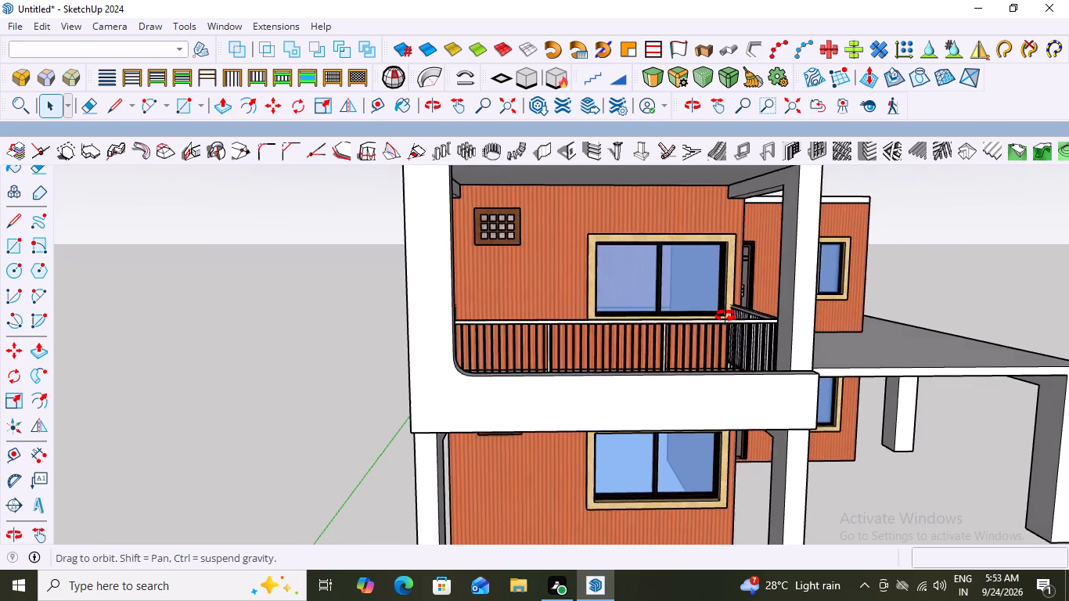
{"action": "middle_click_drag", "start_coordinate": [725, 316], "coordinate": [714, 404]}
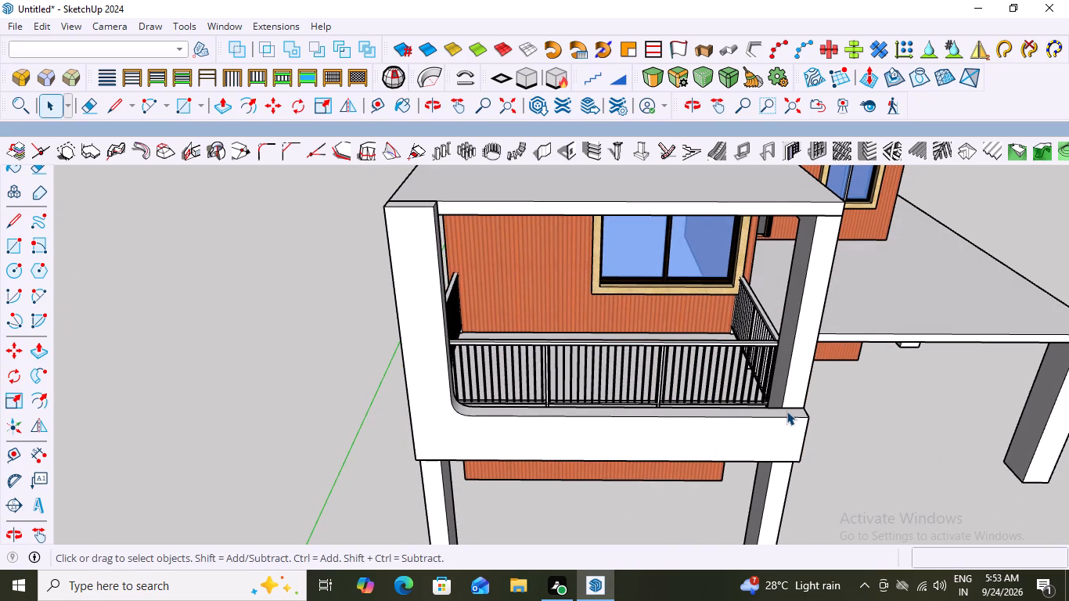
{"action": "scroll", "coordinate": [763, 412], "scroll_direction": "down", "scroll_amount": 2}
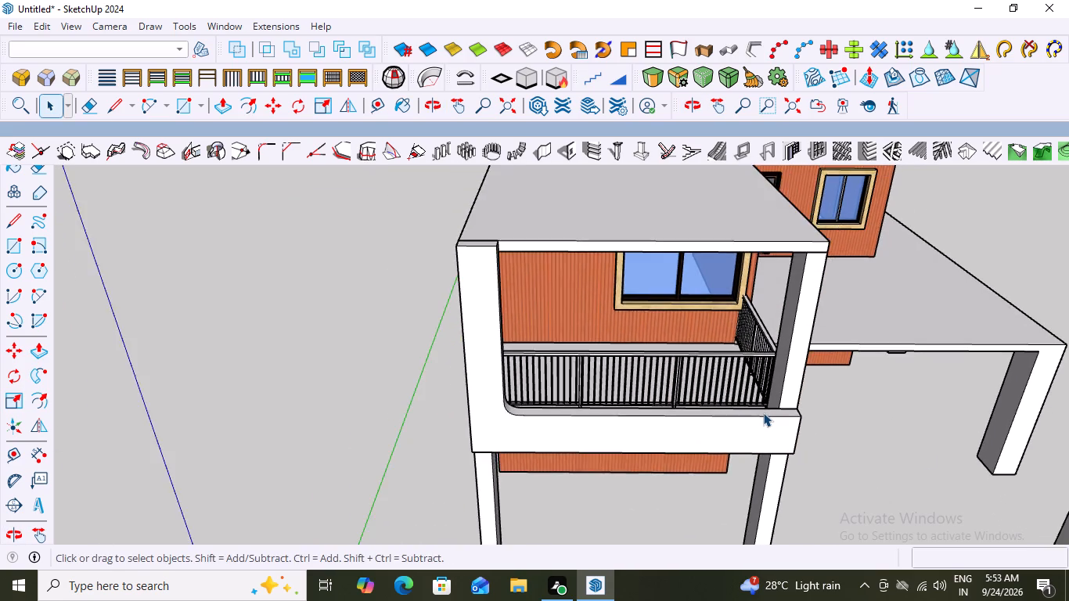
{"action": "scroll", "coordinate": [765, 414], "scroll_direction": "down", "scroll_amount": 8}
{"action": "middle_click_drag", "start_coordinate": [721, 351], "coordinate": [682, 293]}
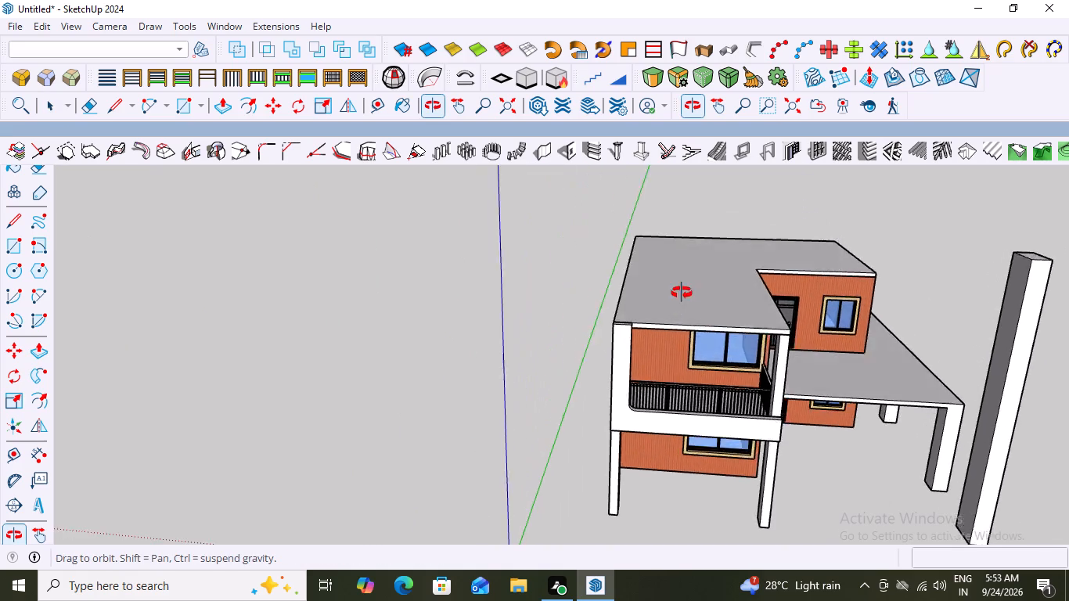
{"action": "middle_click_drag", "start_coordinate": [682, 293], "coordinate": [696, 242]}
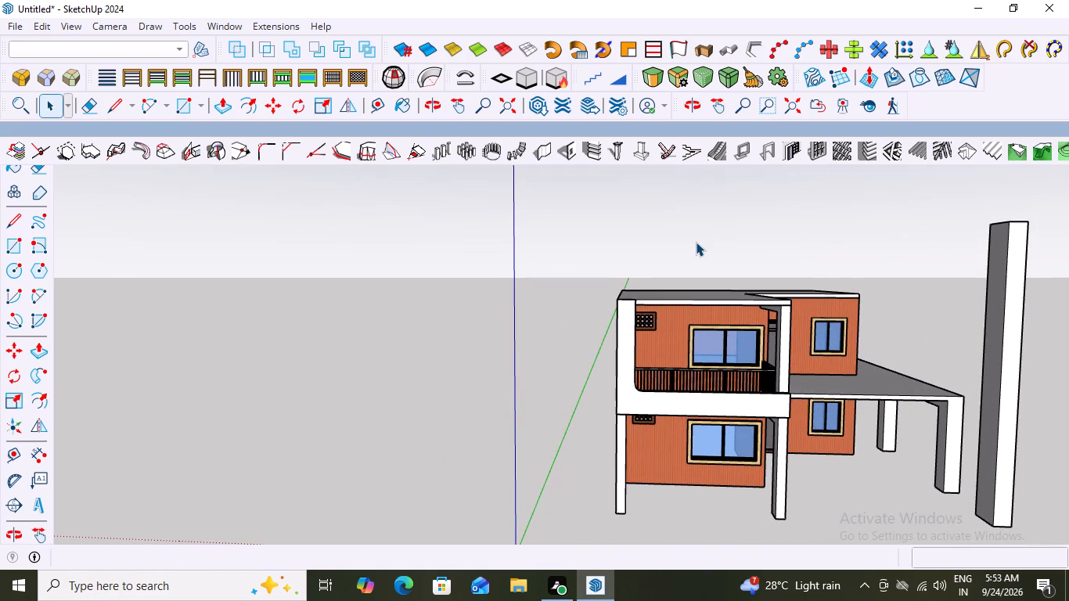
{"action": "scroll", "coordinate": [732, 311], "scroll_direction": "up", "scroll_amount": 3}
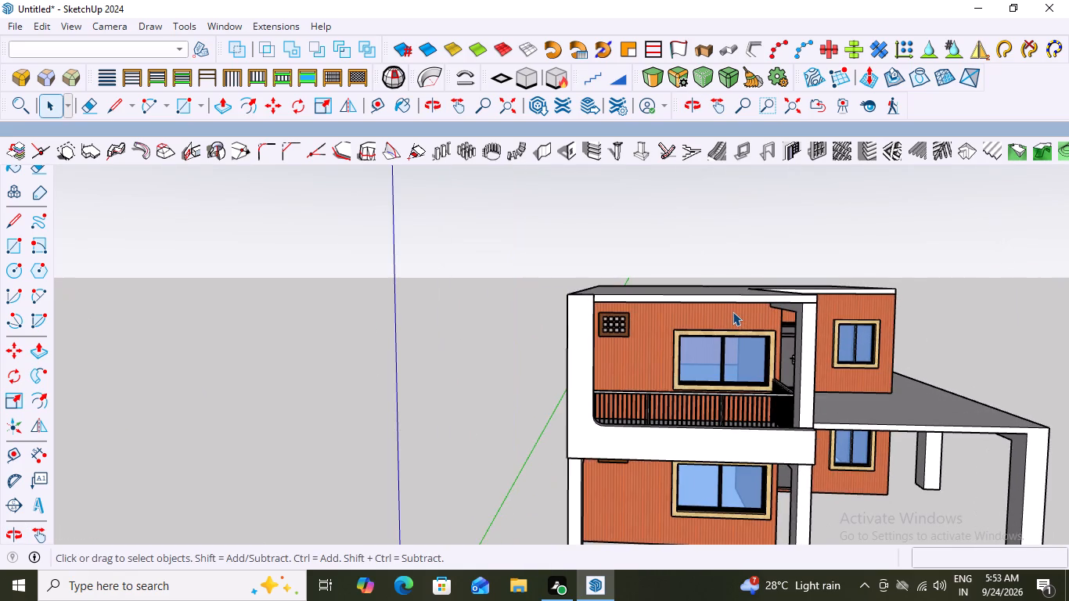
{"action": "scroll", "coordinate": [731, 311], "scroll_direction": "up", "scroll_amount": 1}
{"action": "scroll", "coordinate": [723, 324], "scroll_direction": "down", "scroll_amount": 2}
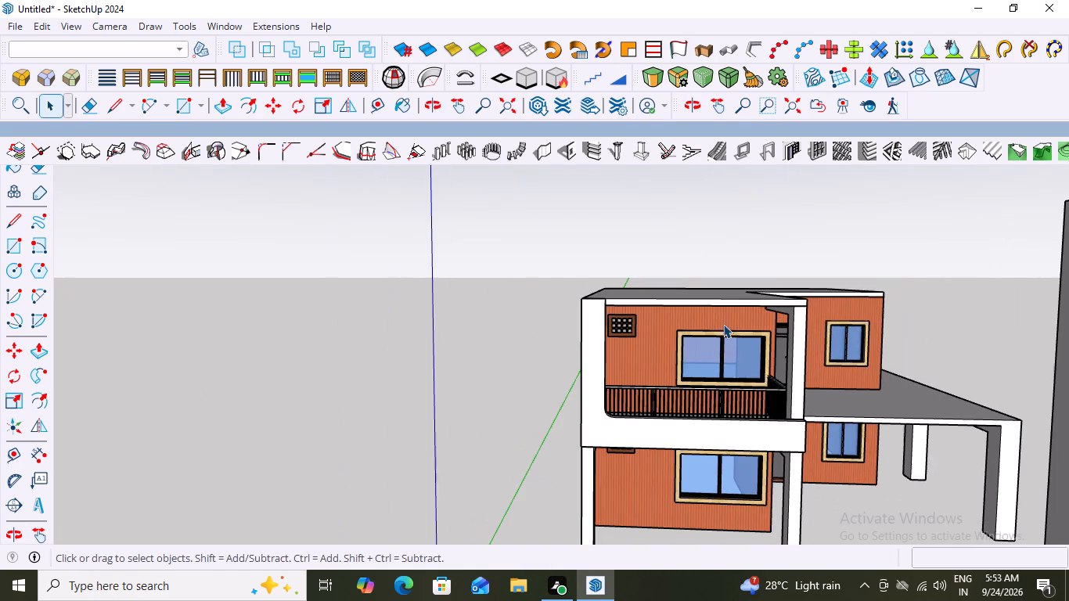
{"action": "middle_click_drag", "start_coordinate": [747, 326], "coordinate": [502, 291]}
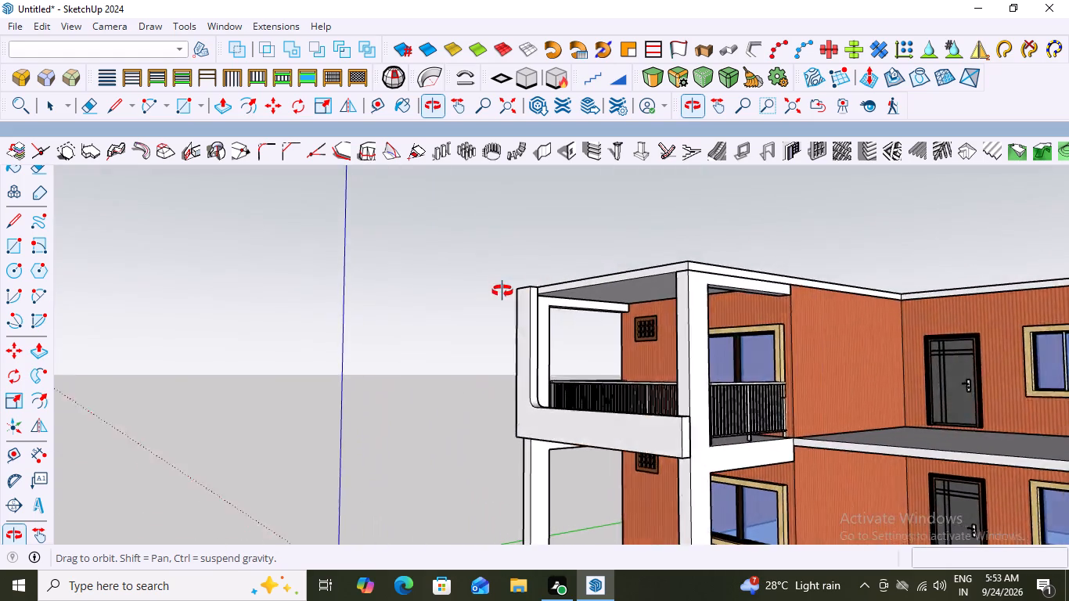
{"action": "middle_click_drag", "start_coordinate": [502, 291], "coordinate": [660, 306]}
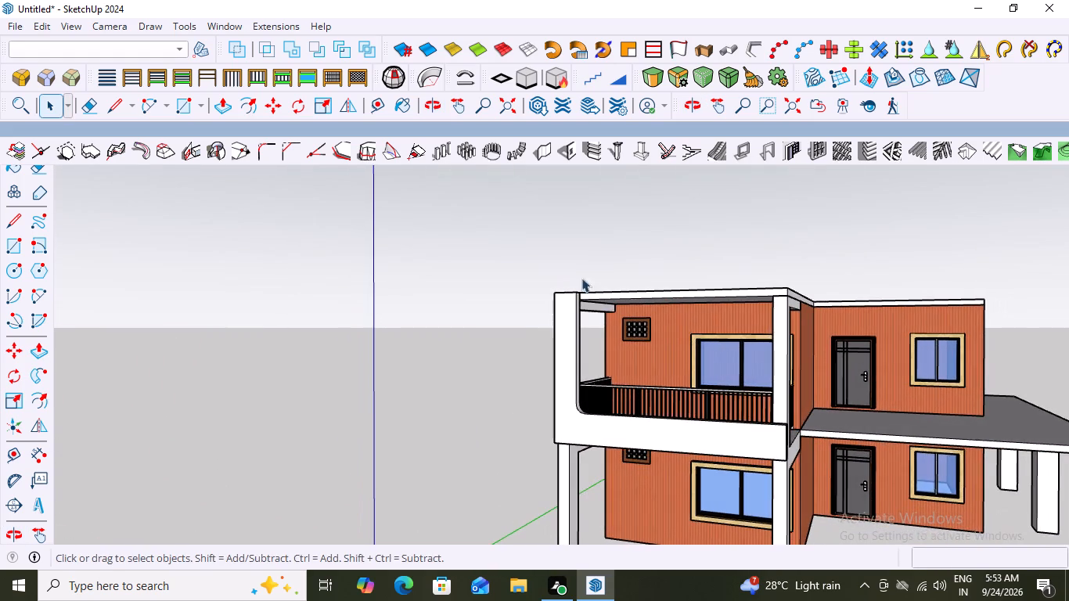
{"action": "scroll", "coordinate": [642, 280], "scroll_direction": "up", "scroll_amount": 2}
{"action": "middle_click_drag", "start_coordinate": [605, 314], "coordinate": [668, 341]}
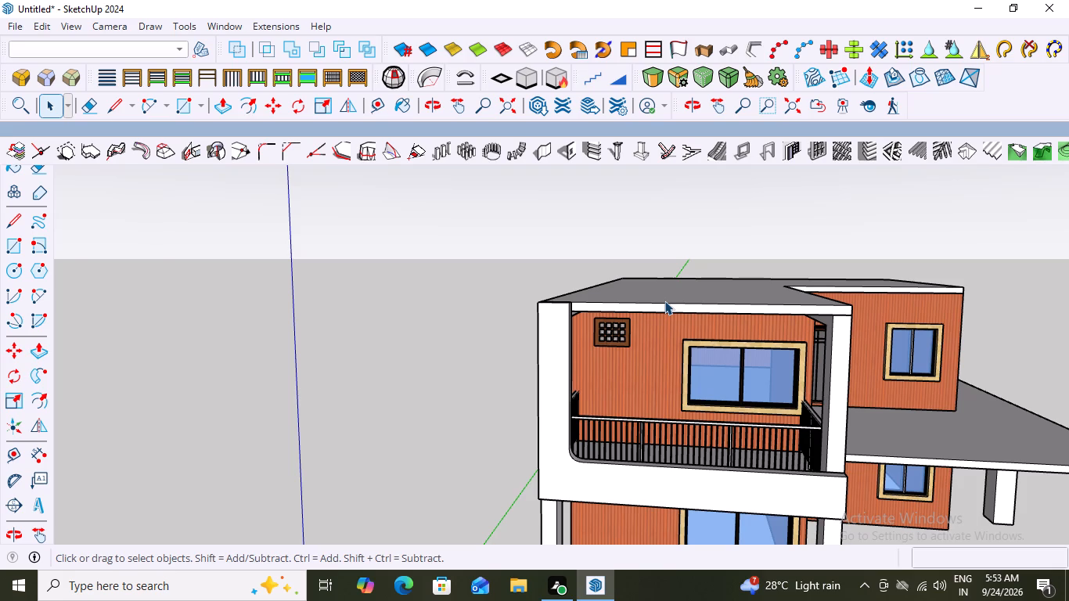
{"action": "scroll", "coordinate": [664, 300], "scroll_direction": "up", "scroll_amount": 3}
{"action": "middle_click_drag", "start_coordinate": [657, 323], "coordinate": [574, 340]}
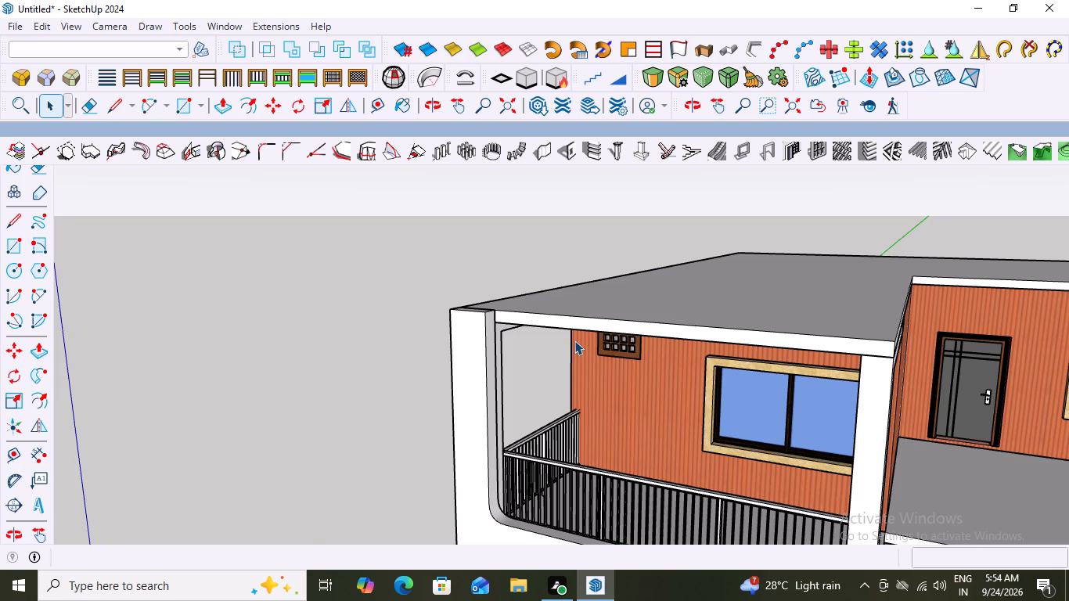
{"action": "middle_click_drag", "start_coordinate": [506, 322], "coordinate": [647, 330]}
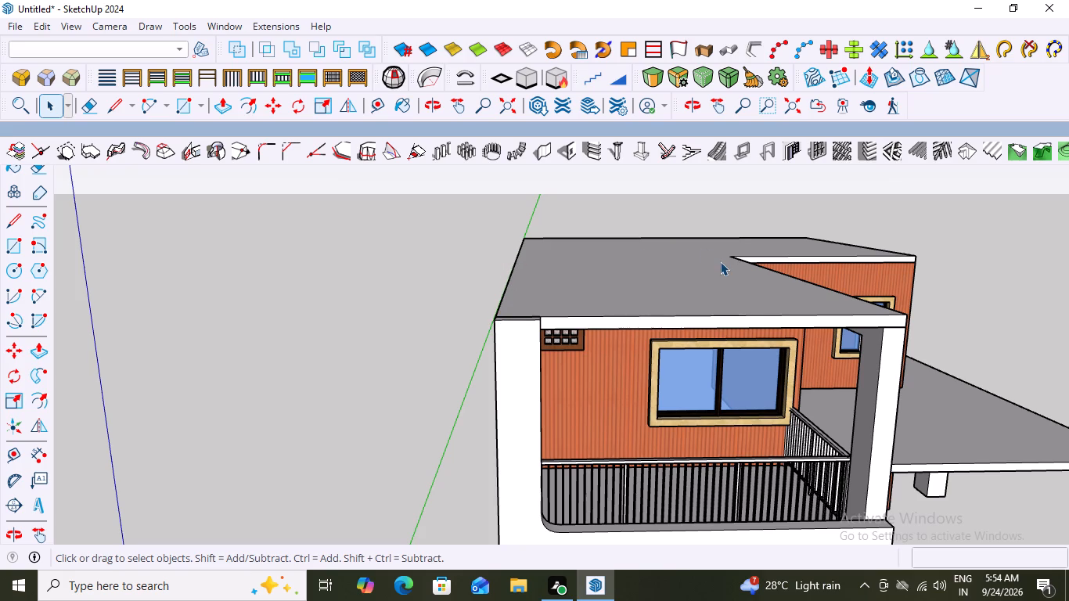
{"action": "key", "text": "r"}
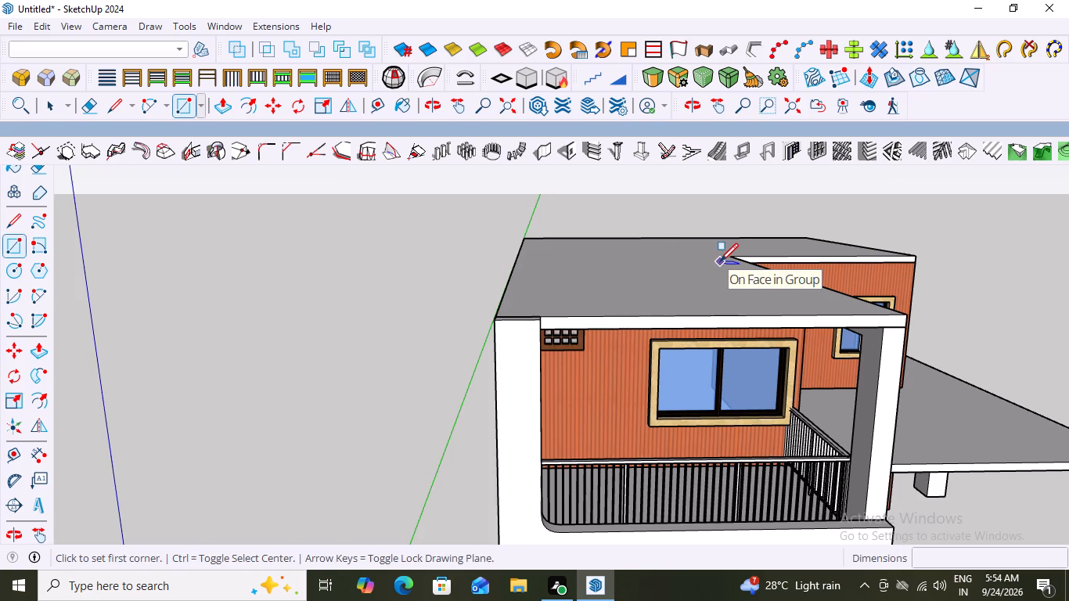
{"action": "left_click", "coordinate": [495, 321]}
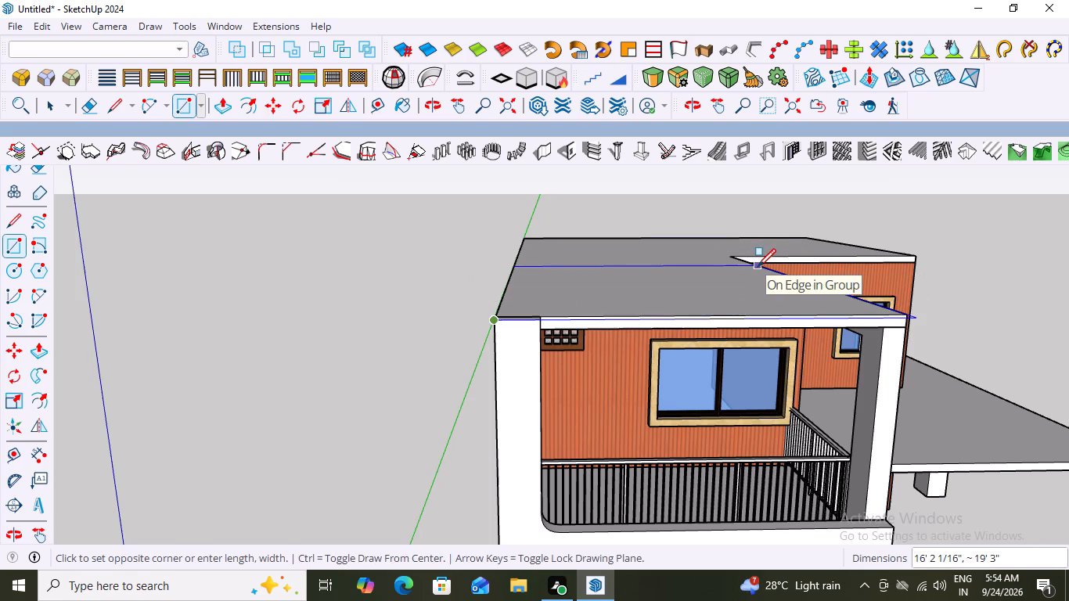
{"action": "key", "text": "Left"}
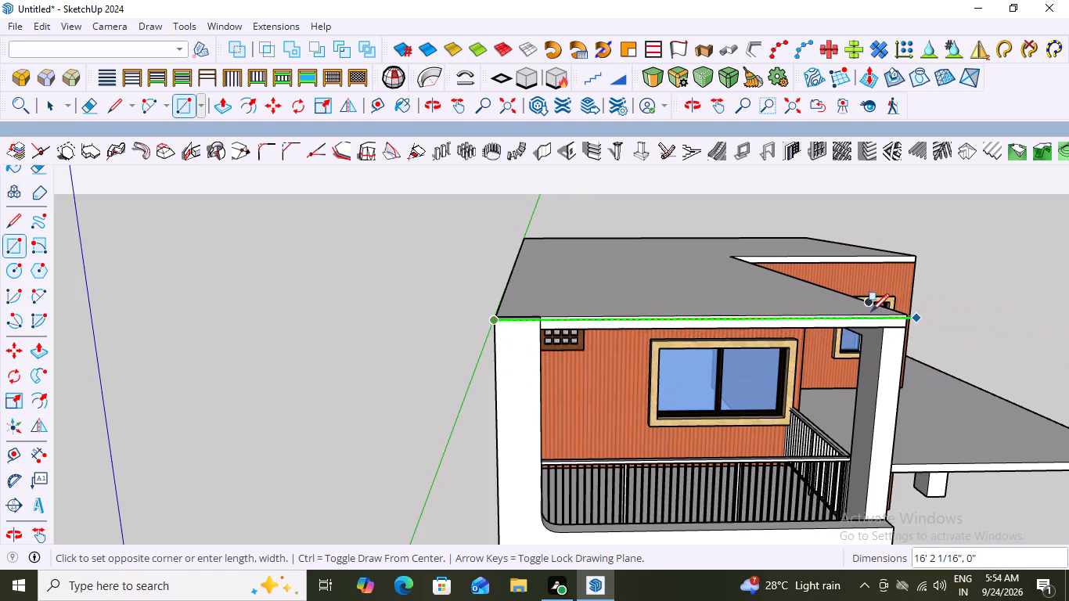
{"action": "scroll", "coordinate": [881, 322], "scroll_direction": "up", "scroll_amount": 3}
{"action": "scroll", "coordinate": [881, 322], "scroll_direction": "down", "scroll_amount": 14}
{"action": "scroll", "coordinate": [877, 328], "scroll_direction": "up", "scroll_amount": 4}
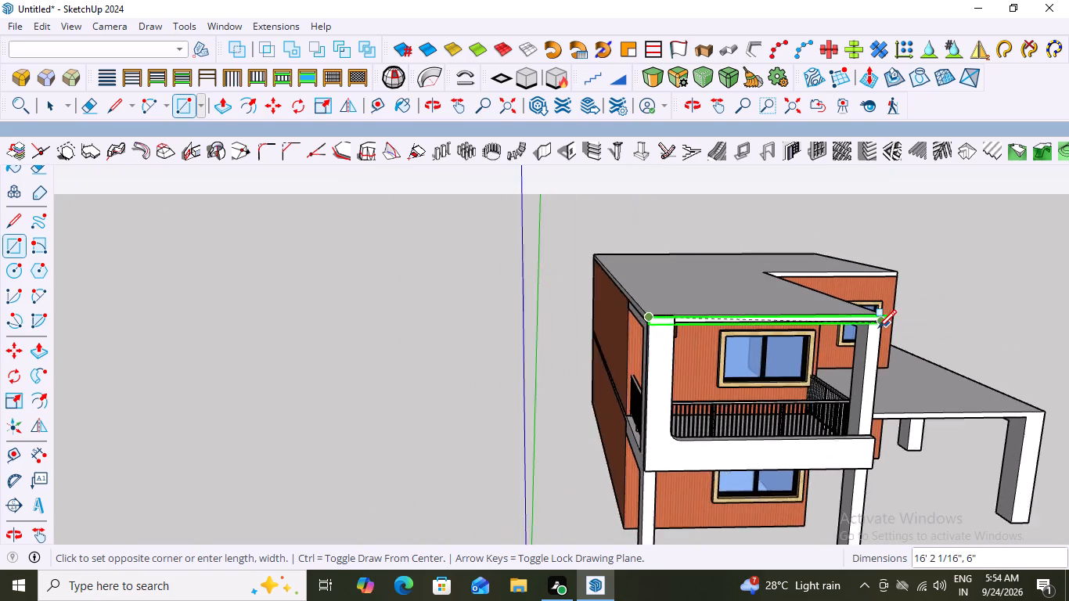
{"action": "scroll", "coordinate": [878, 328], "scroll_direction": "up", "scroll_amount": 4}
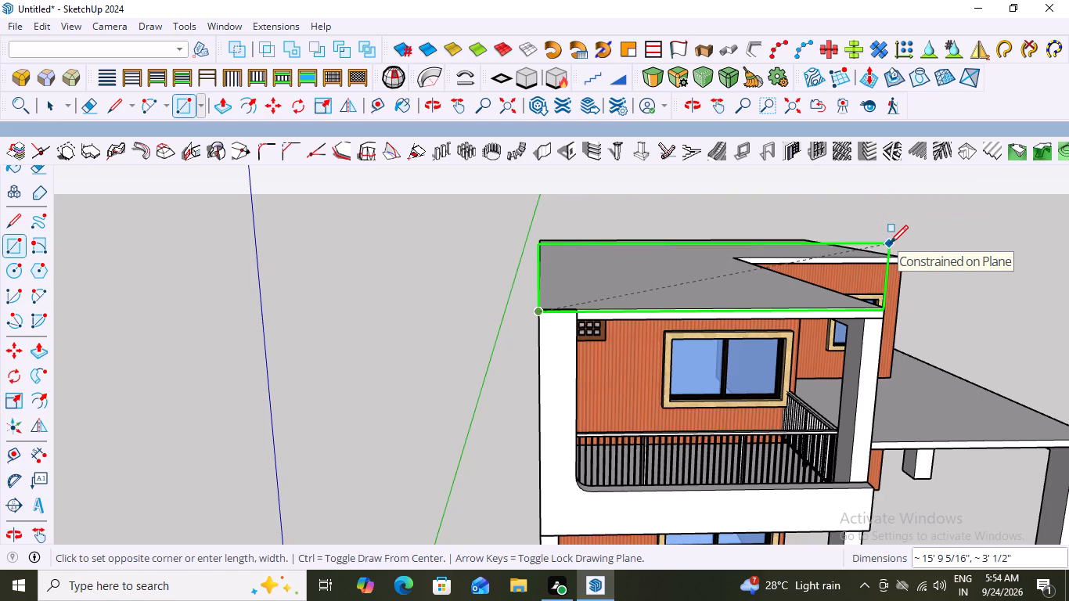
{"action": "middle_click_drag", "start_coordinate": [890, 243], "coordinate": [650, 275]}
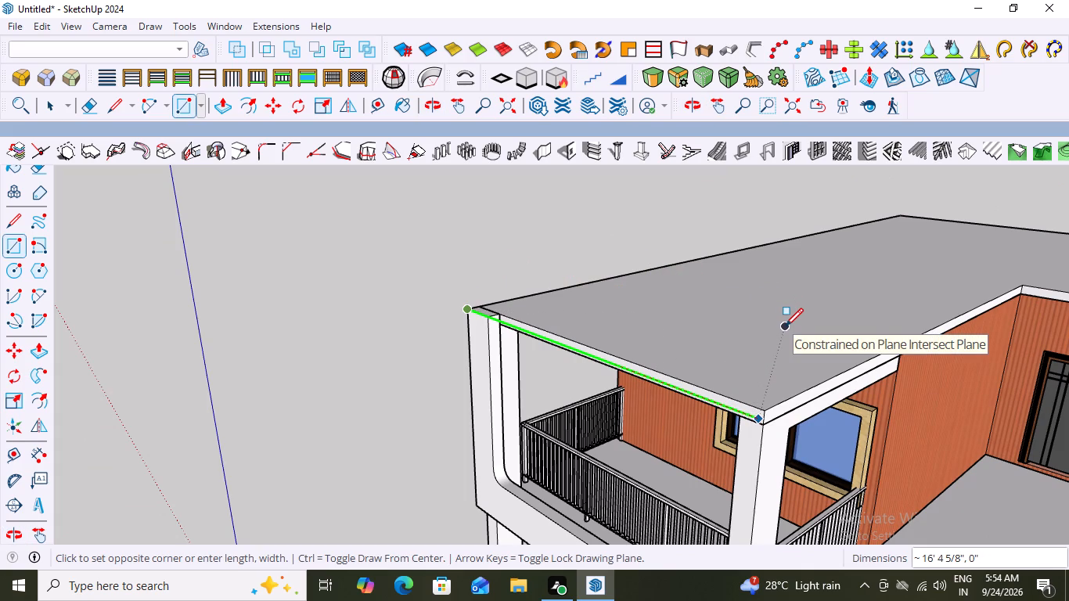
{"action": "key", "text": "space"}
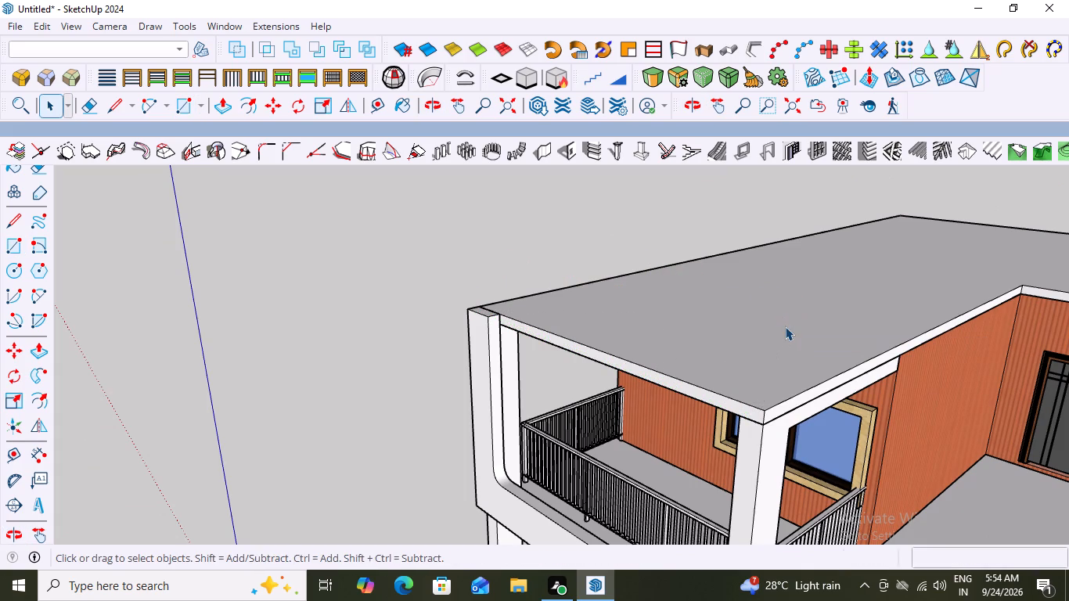
Draw a vertical rectangle along the roof slab's front edge above the balcony, about 16' 2" long and 3' high.
{"action": "key", "text": "r"}
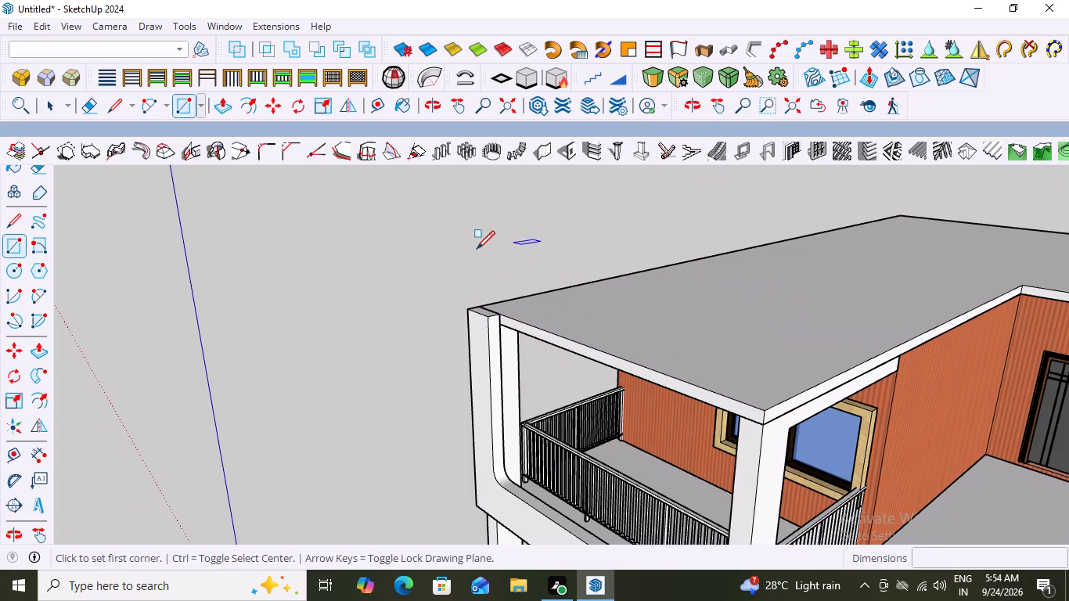
{"action": "left_click", "coordinate": [480, 304]}
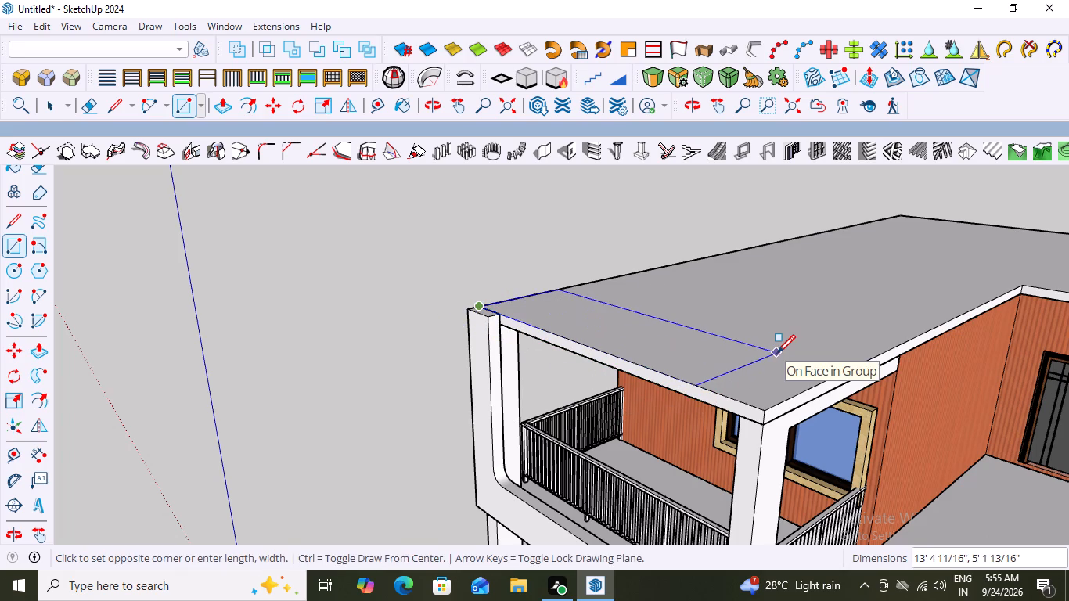
{"action": "key", "text": "Left"}
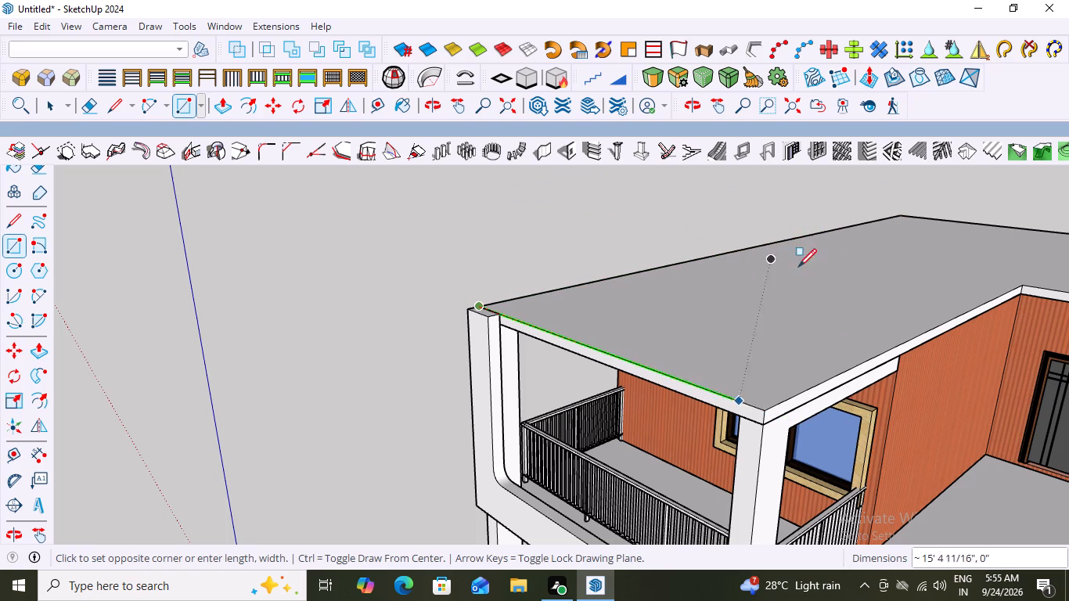
{"action": "key", "text": "Left"}
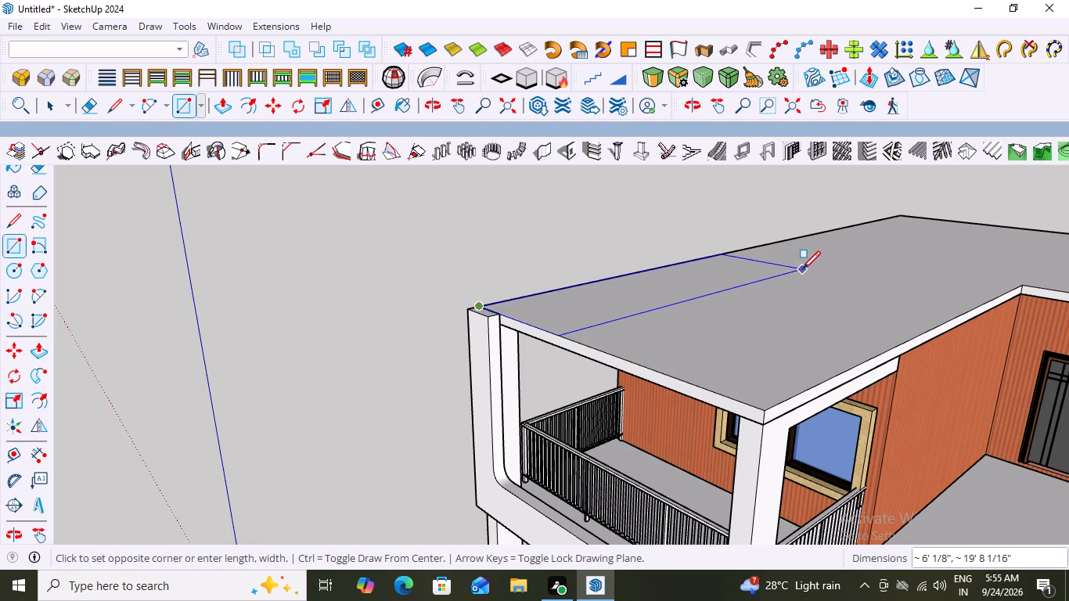
{"action": "key", "text": "Left"}
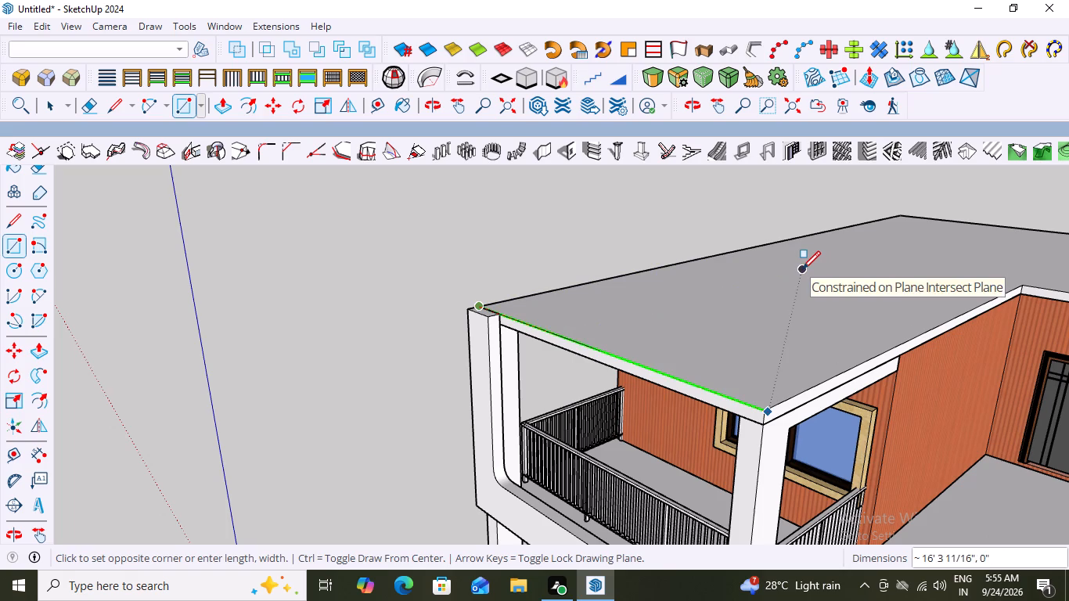
{"action": "scroll", "coordinate": [762, 322], "scroll_direction": "down", "scroll_amount": 11}
{"action": "middle_click_drag", "start_coordinate": [710, 351], "coordinate": [907, 335]}
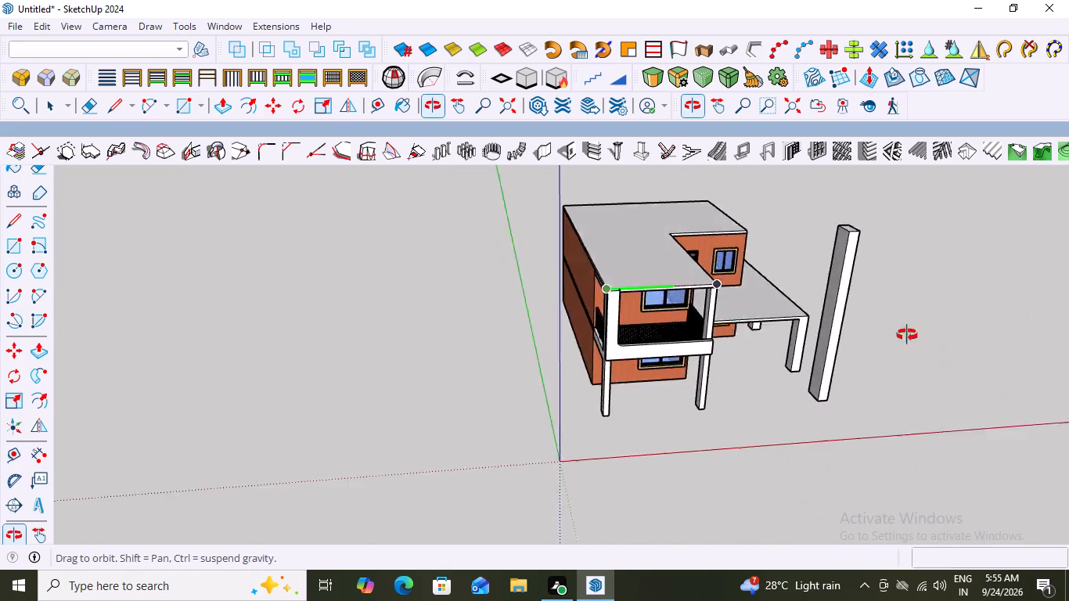
{"action": "middle_click_drag", "start_coordinate": [907, 335], "coordinate": [883, 301]}
{"action": "scroll", "coordinate": [733, 304], "scroll_direction": "up", "scroll_amount": 10}
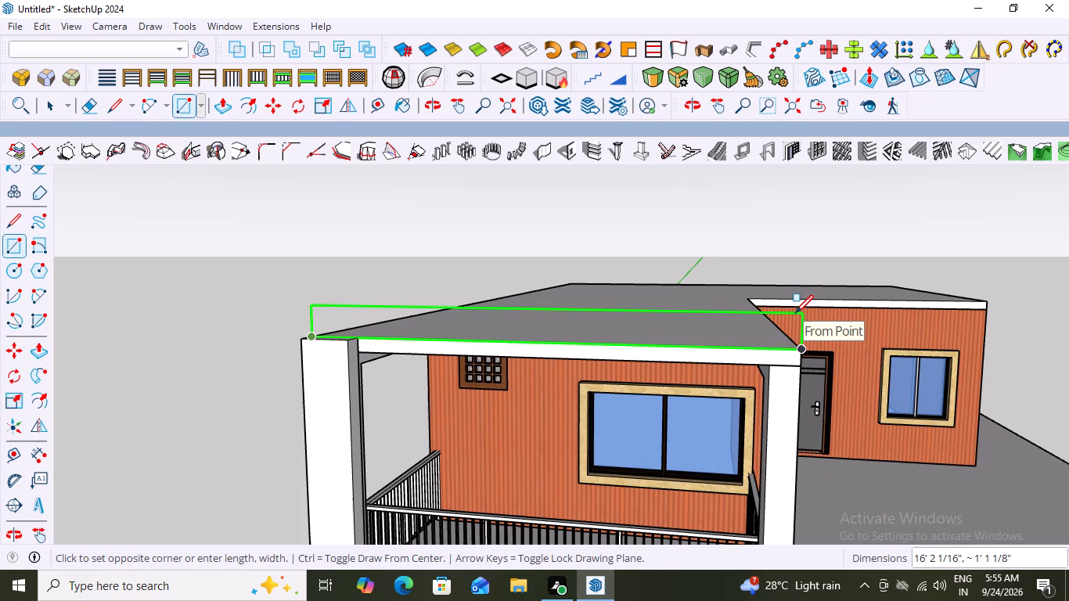
{"action": "scroll", "coordinate": [795, 313], "scroll_direction": "up", "scroll_amount": 2}
{"action": "scroll", "coordinate": [795, 313], "scroll_direction": "down", "scroll_amount": 2}
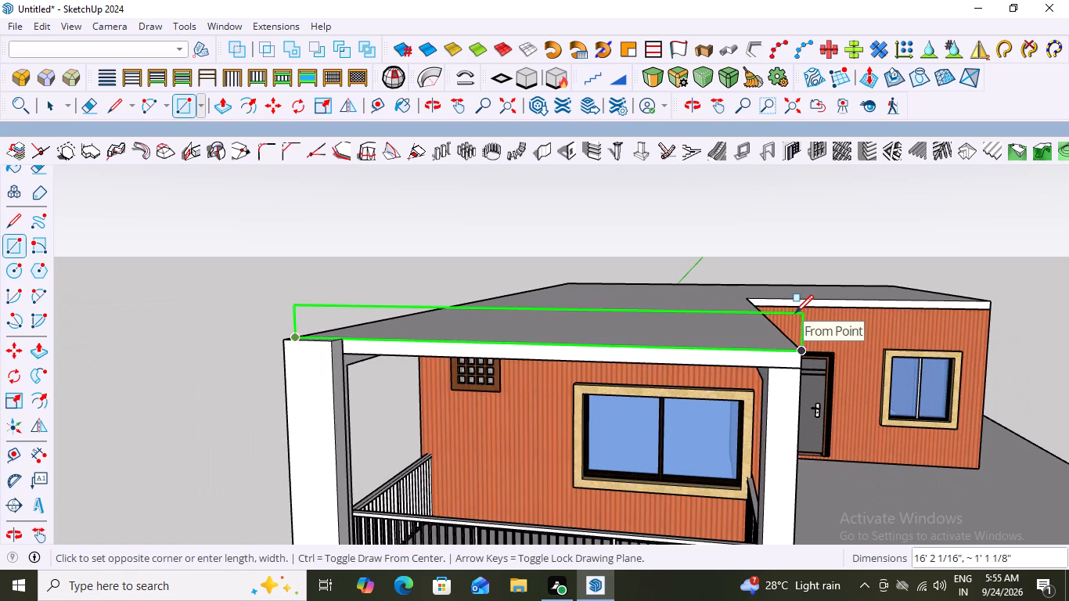
{"action": "middle_click_drag", "start_coordinate": [795, 313], "coordinate": [888, 378]}
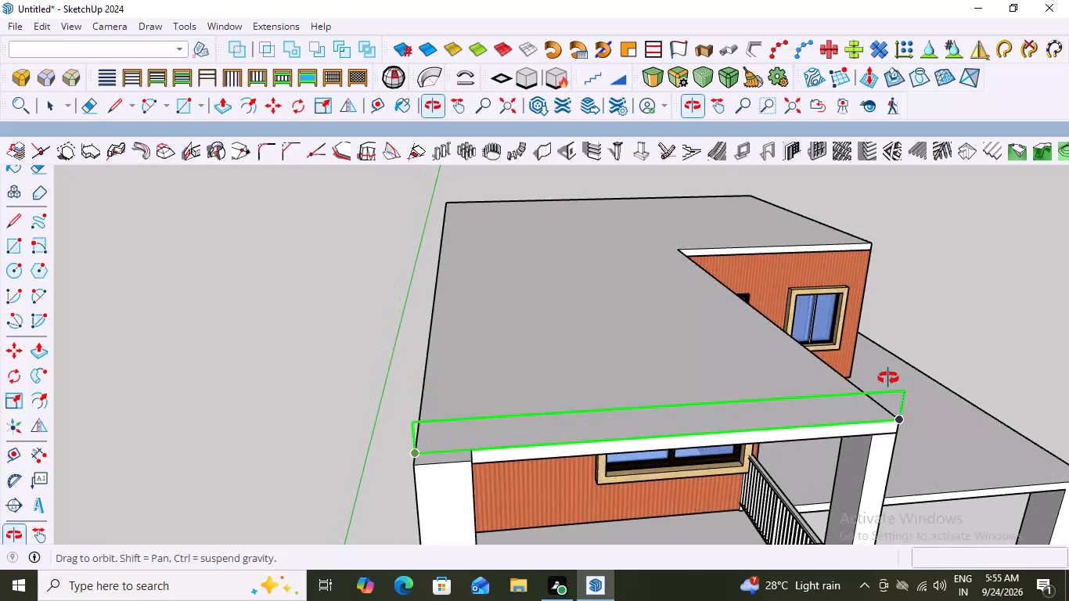
{"action": "middle_click_drag", "start_coordinate": [888, 378], "coordinate": [884, 373]}
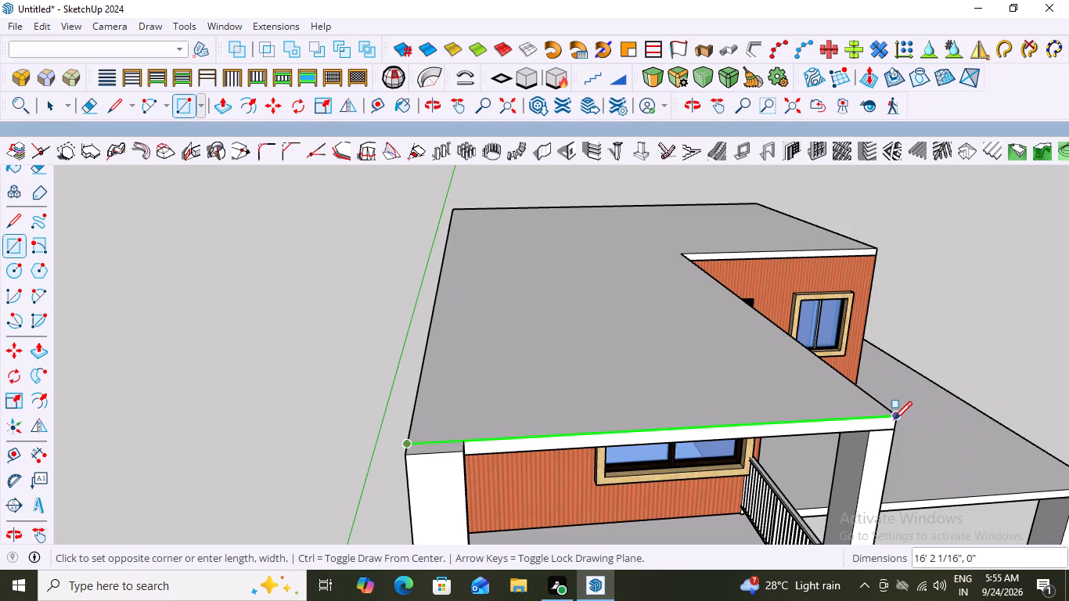
{"action": "scroll", "coordinate": [894, 419], "scroll_direction": "up", "scroll_amount": 1}
{"action": "scroll", "coordinate": [894, 419], "scroll_direction": "down", "scroll_amount": 9}
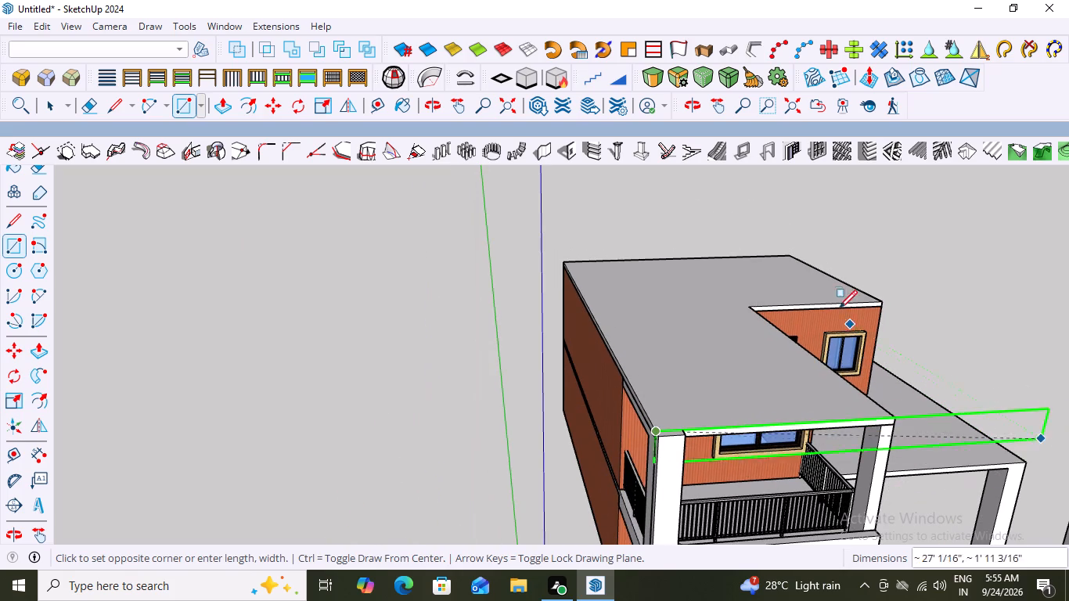
{"action": "scroll", "coordinate": [884, 412], "scroll_direction": "up", "scroll_amount": 2}
{"action": "middle_click_drag", "start_coordinate": [884, 412], "coordinate": [880, 412]}
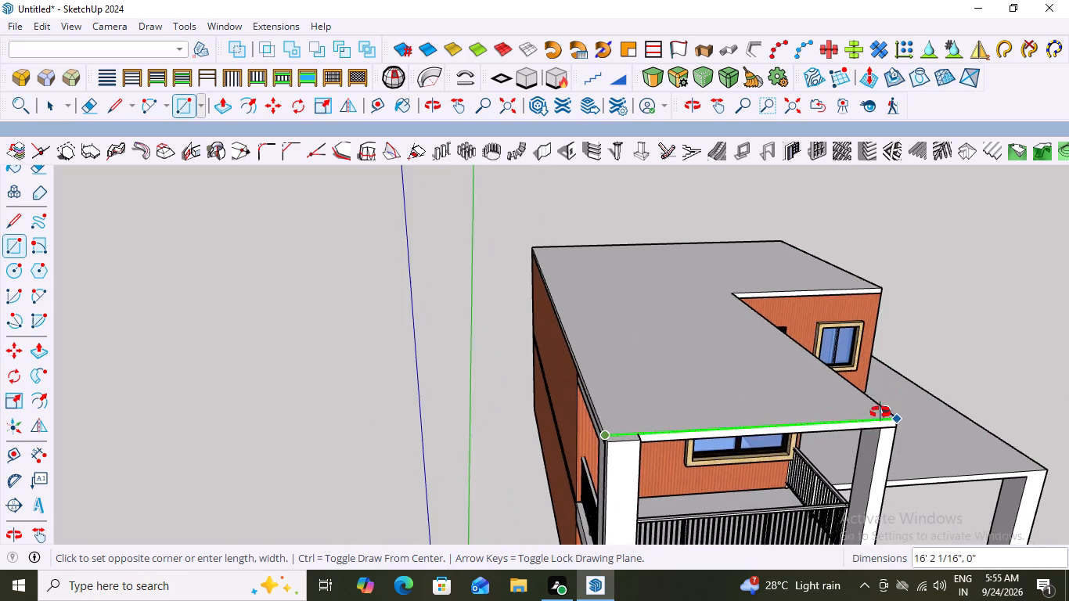
{"action": "middle_click_drag", "start_coordinate": [880, 412], "coordinate": [821, 390]}
{"action": "scroll", "coordinate": [833, 380], "scroll_direction": "down", "scroll_amount": 5}
{"action": "scroll", "coordinate": [878, 442], "scroll_direction": "up", "scroll_amount": 5}
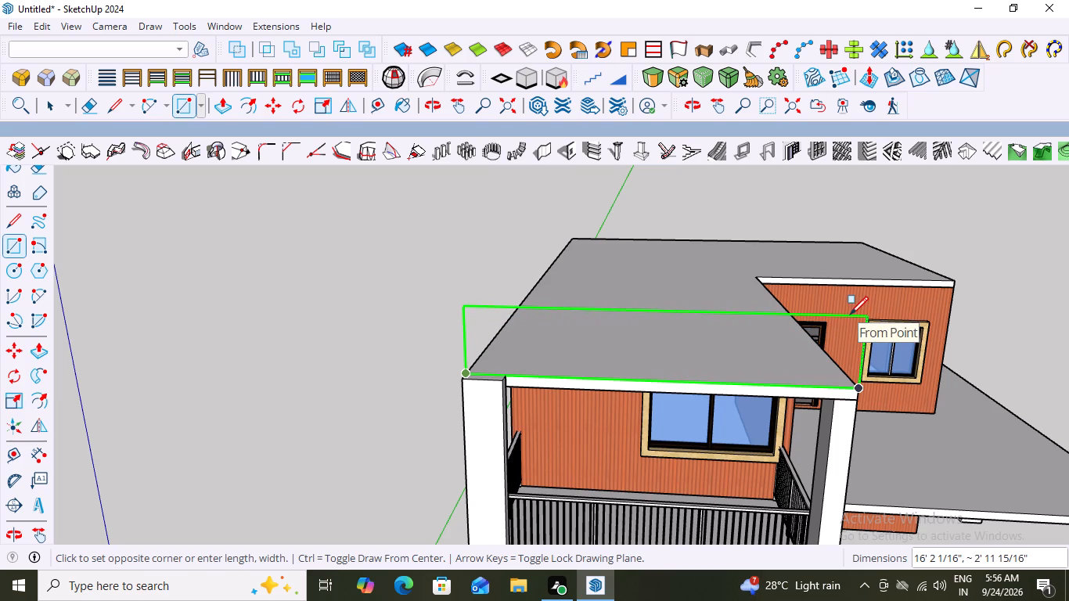
{"action": "left_click", "coordinate": [850, 315]}
Extrude the vertical rectangle 8" outward with Push/Pull, out to the front face of the balcony's column strip.
{"action": "scroll", "coordinate": [743, 378], "scroll_direction": "down", "scroll_amount": 3}
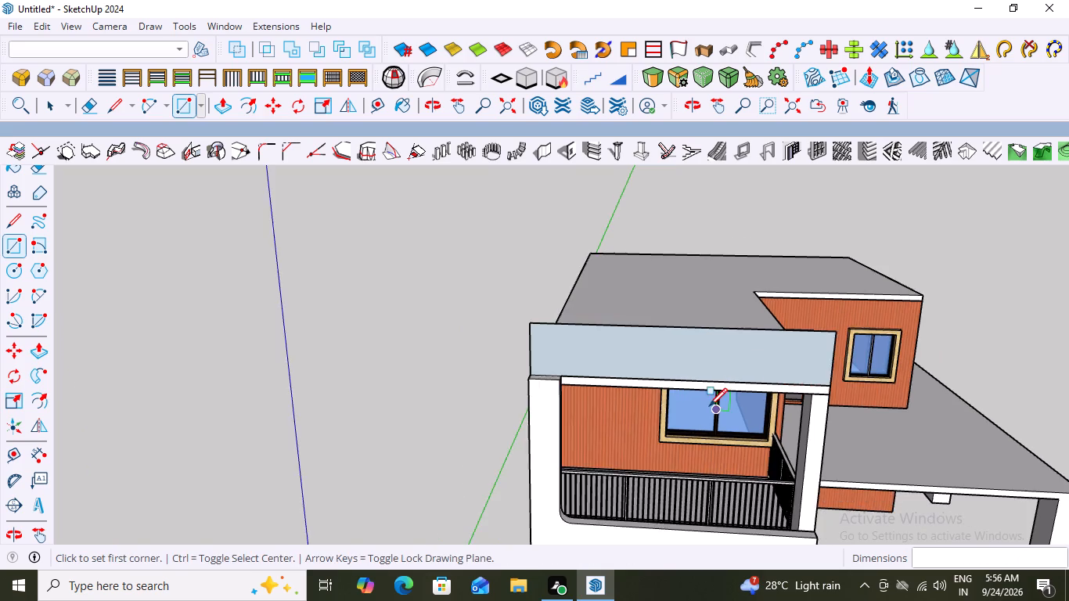
{"action": "scroll", "coordinate": [707, 407], "scroll_direction": "down", "scroll_amount": 4}
{"action": "middle_click_drag", "start_coordinate": [538, 410], "coordinate": [880, 411]}
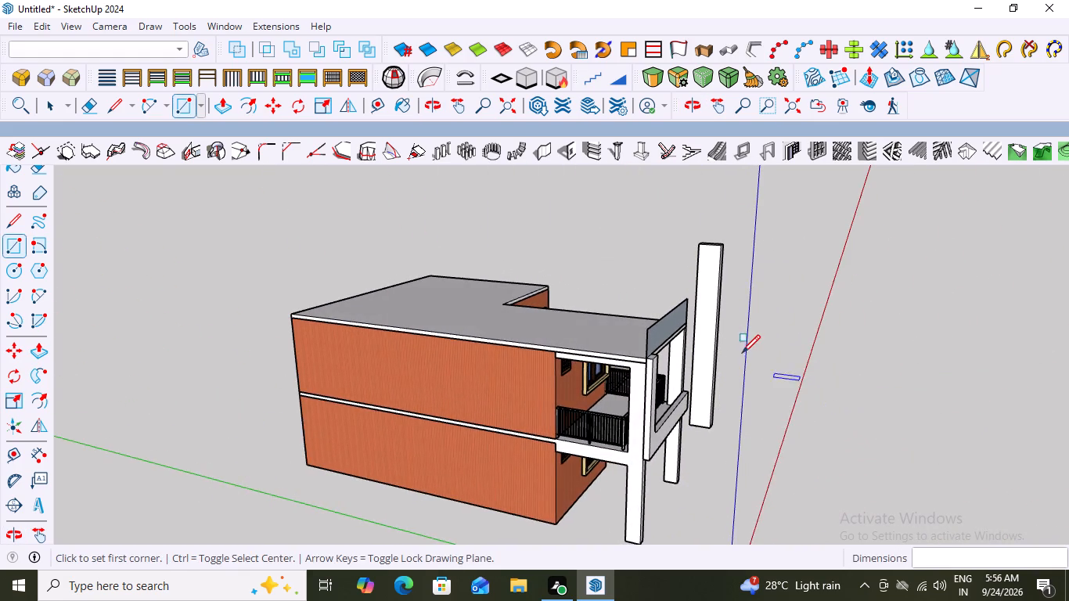
{"action": "scroll", "coordinate": [741, 353], "scroll_direction": "up", "scroll_amount": 2}
{"action": "middle_click_drag", "start_coordinate": [1056, 404], "coordinate": [743, 424]}
{"action": "scroll", "coordinate": [743, 424], "scroll_direction": "up", "scroll_amount": 1}
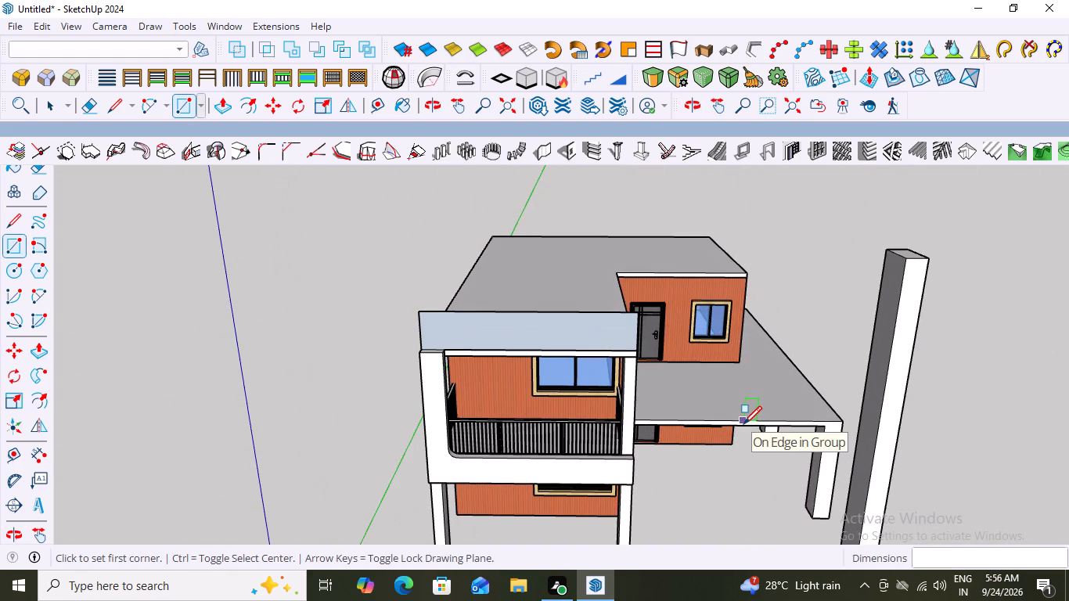
{"action": "key", "text": "space"}
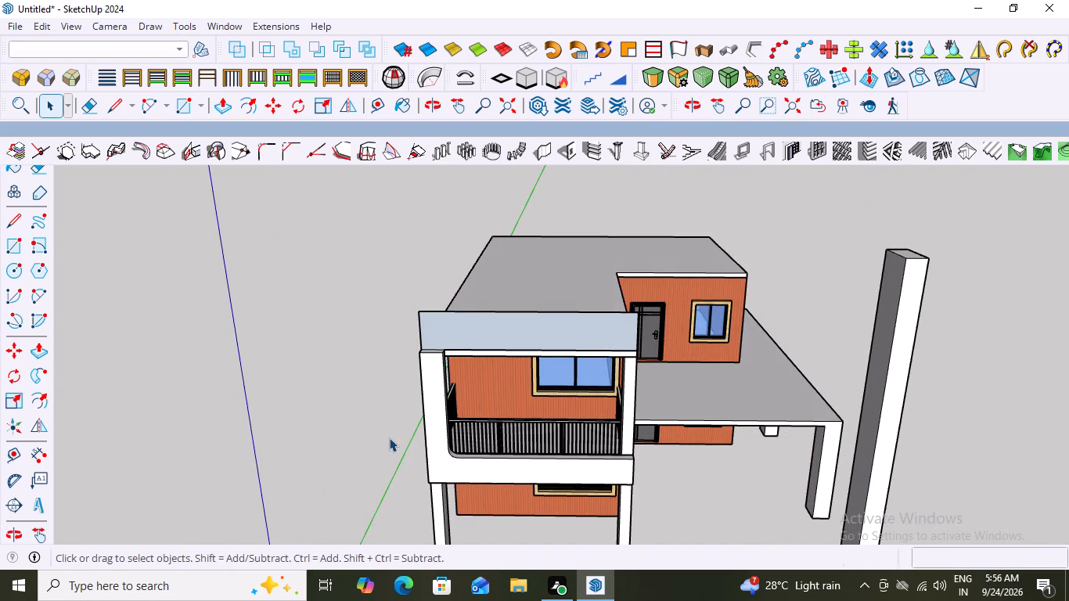
{"action": "double_click", "coordinate": [498, 336]}
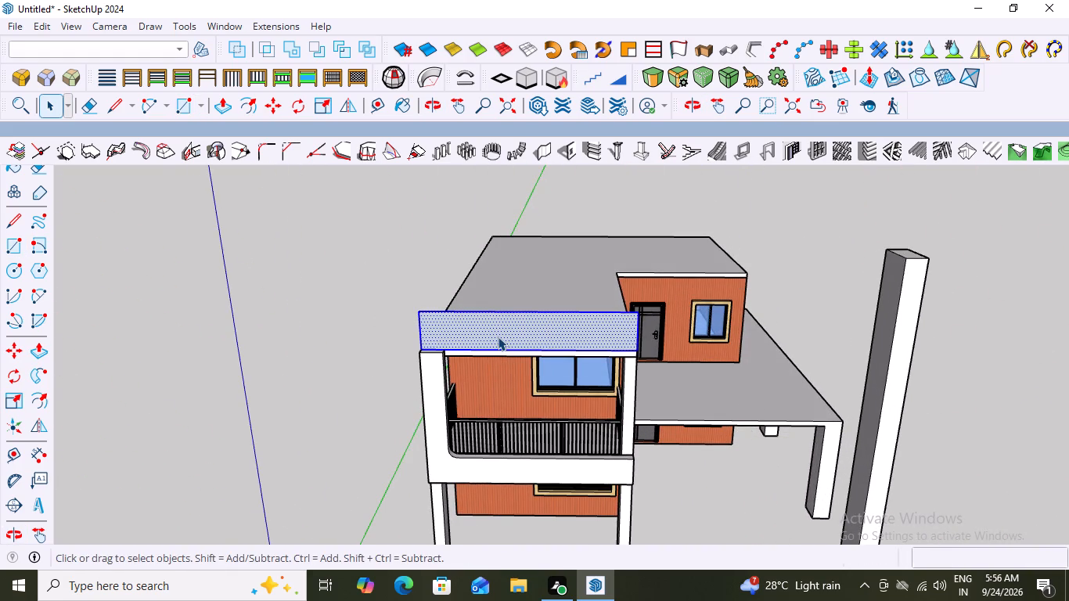
{"action": "key", "text": "p"}
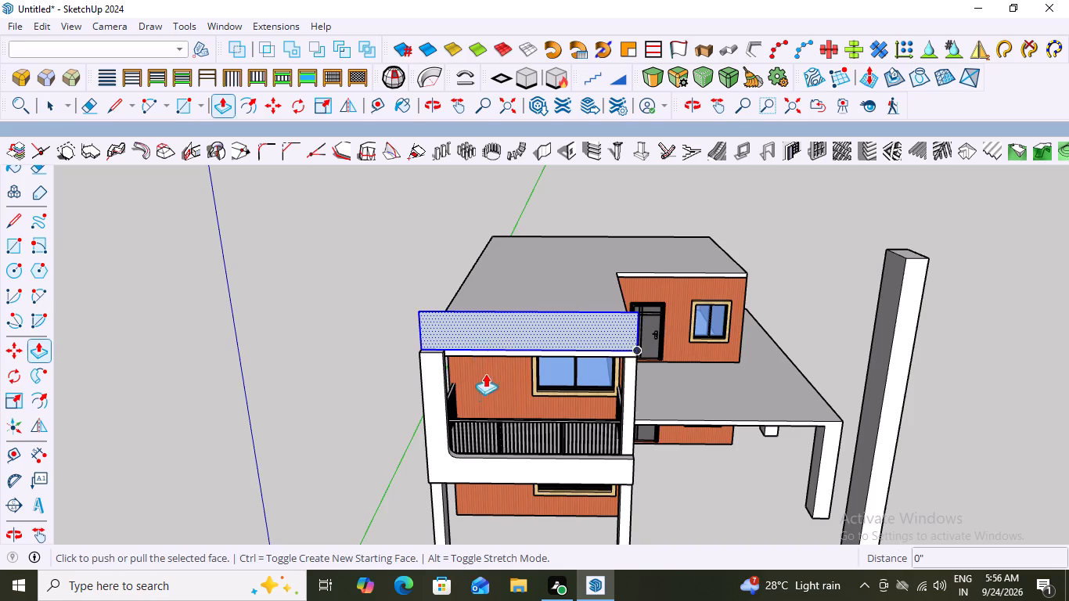
{"action": "left_click", "coordinate": [501, 322]}
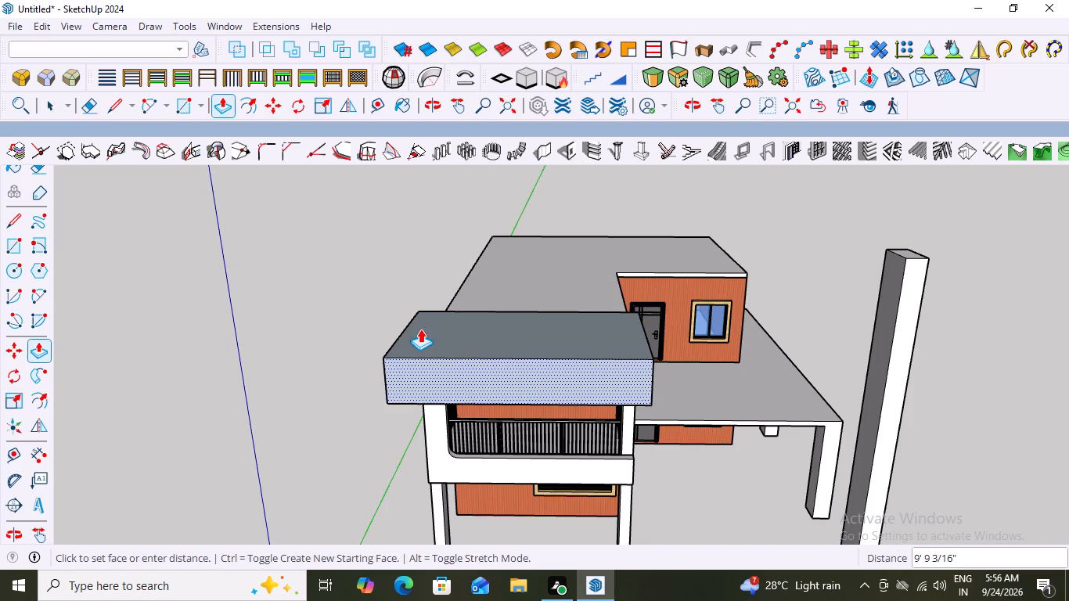
{"action": "scroll", "coordinate": [420, 329], "scroll_direction": "down", "scroll_amount": 13}
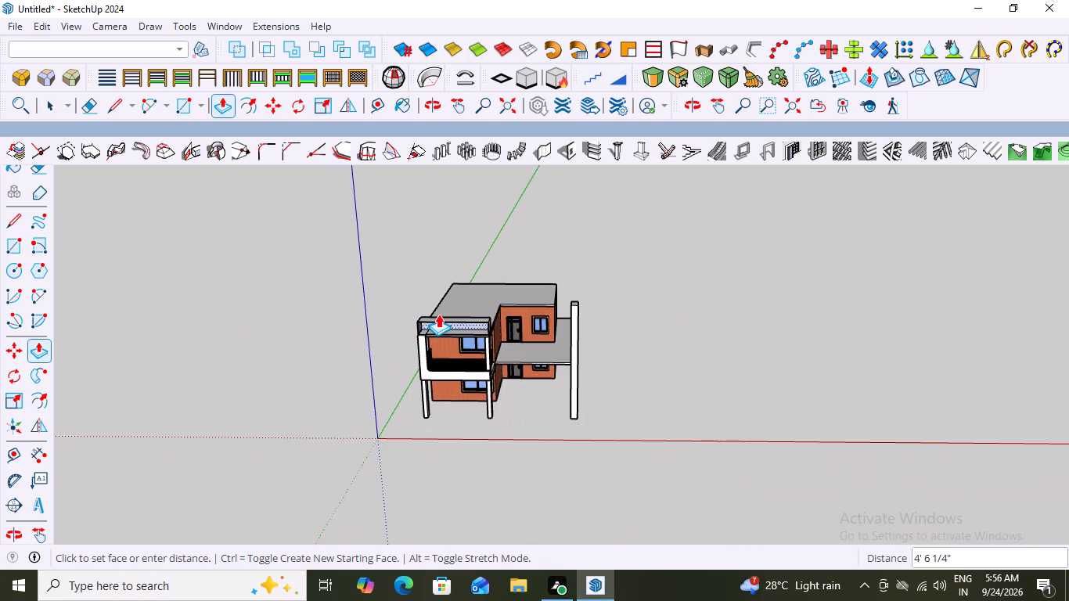
{"action": "middle_click_drag", "start_coordinate": [438, 314], "coordinate": [774, 289]}
{"action": "scroll", "coordinate": [537, 349], "scroll_direction": "up", "scroll_amount": 2}
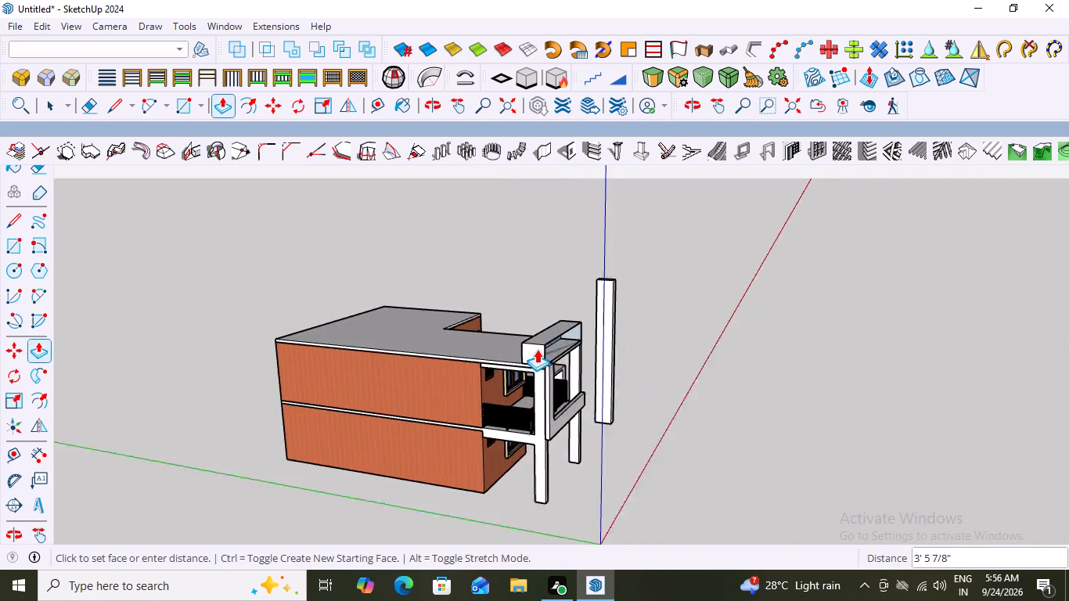
{"action": "scroll", "coordinate": [537, 349], "scroll_direction": "up", "scroll_amount": 11}
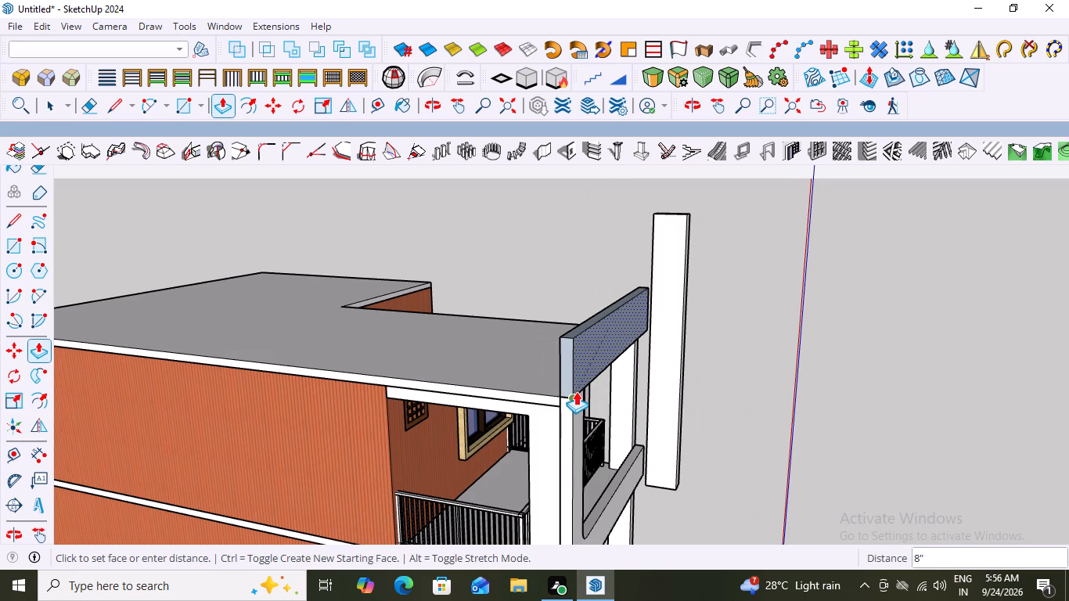
{"action": "left_click", "coordinate": [577, 394]}
Select the roof-edge panel's front face with its edges and examine how the panel meets the columns from the front and both sides.
{"action": "scroll", "coordinate": [758, 402], "scroll_direction": "down", "scroll_amount": 4}
{"action": "middle_click_drag", "start_coordinate": [758, 402], "coordinate": [650, 415]}
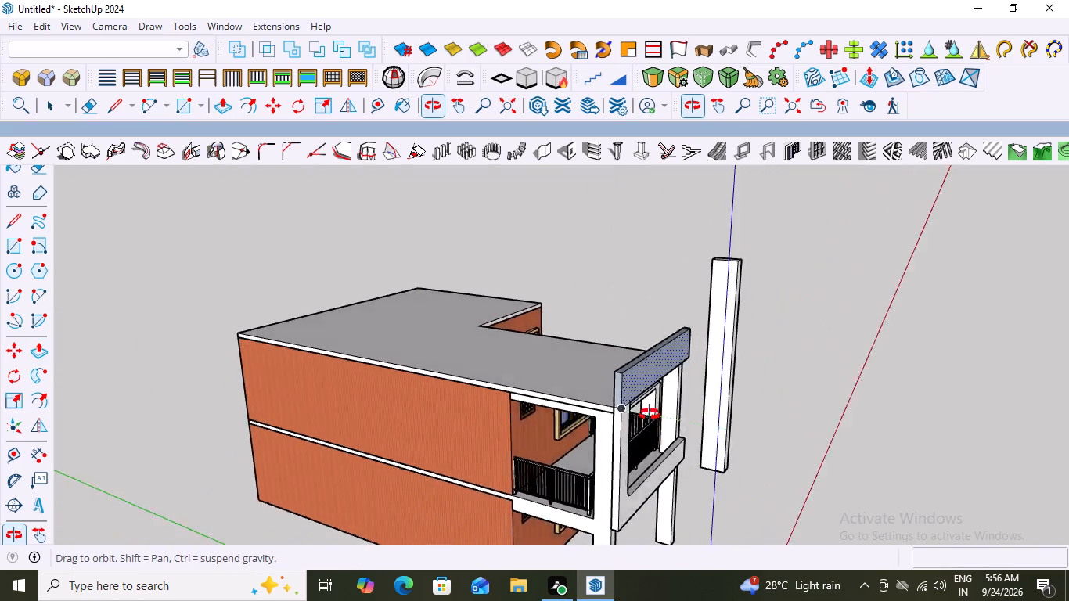
{"action": "middle_click_drag", "start_coordinate": [650, 415], "coordinate": [322, 310]}
{"action": "scroll", "coordinate": [239, 336], "scroll_direction": "down", "scroll_amount": 4}
{"action": "middle_click_drag", "start_coordinate": [581, 504], "coordinate": [703, 533]}
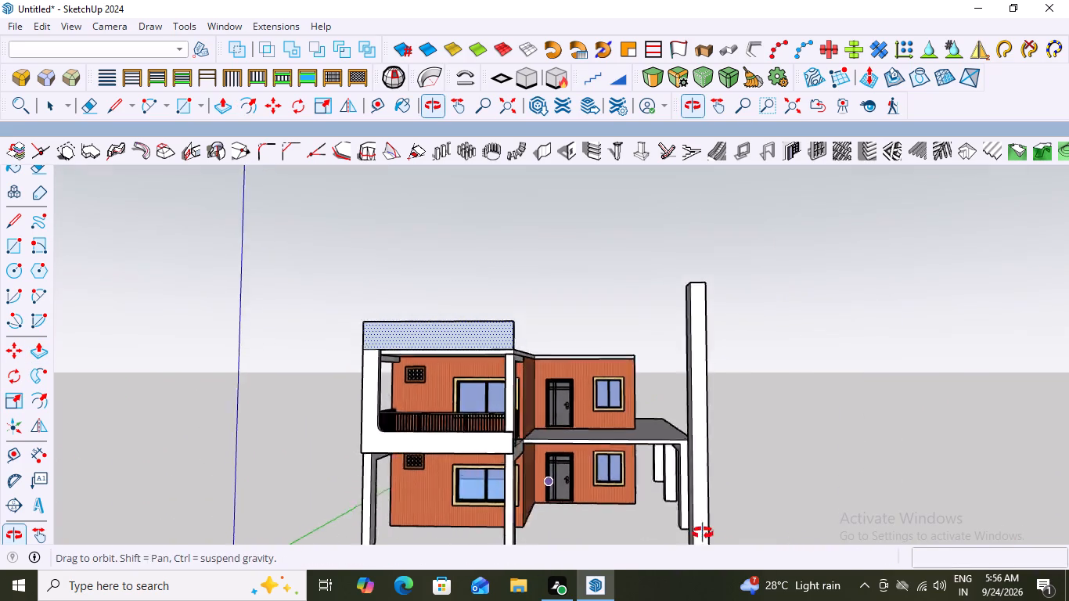
{"action": "middle_click_drag", "start_coordinate": [703, 533], "coordinate": [720, 534]}
{"action": "key", "text": "space"}
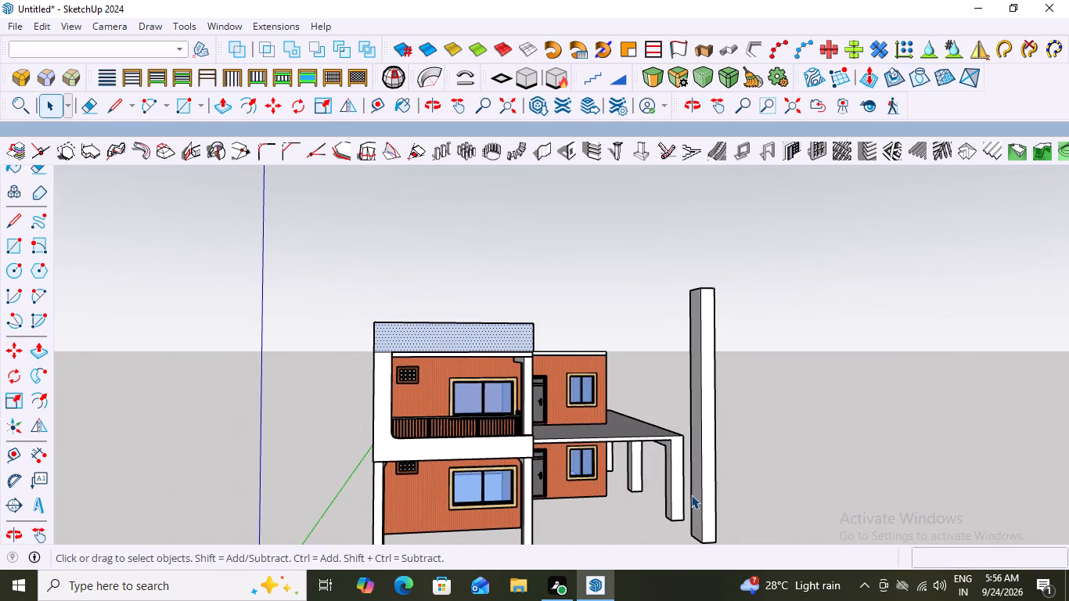
{"action": "double_click", "coordinate": [446, 343]}
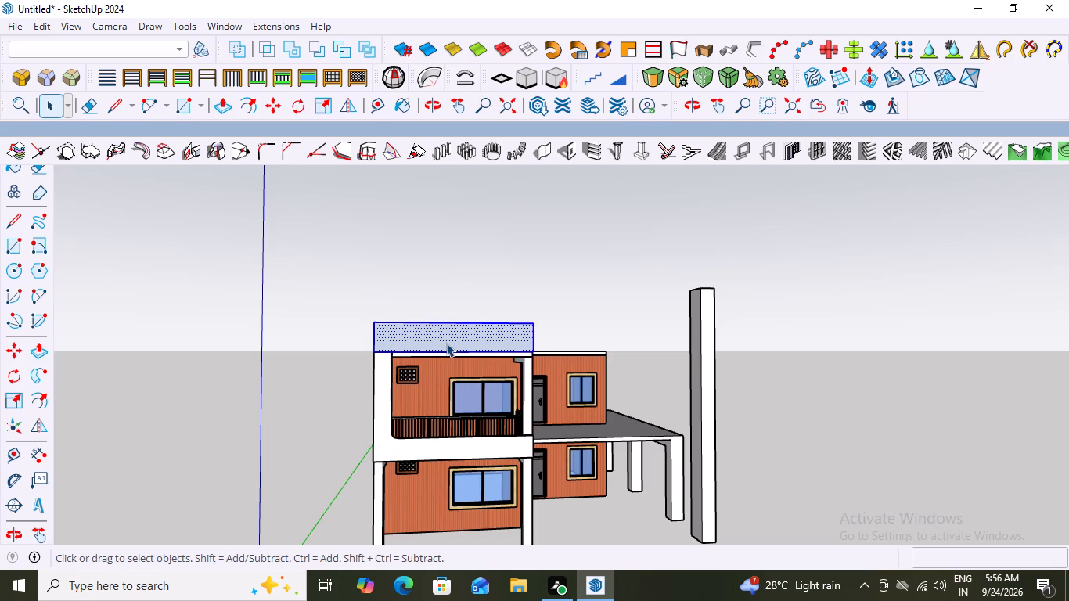
{"action": "middle_click_drag", "start_coordinate": [573, 322], "coordinate": [542, 391]}
{"action": "scroll", "coordinate": [431, 352], "scroll_direction": "up", "scroll_amount": 5}
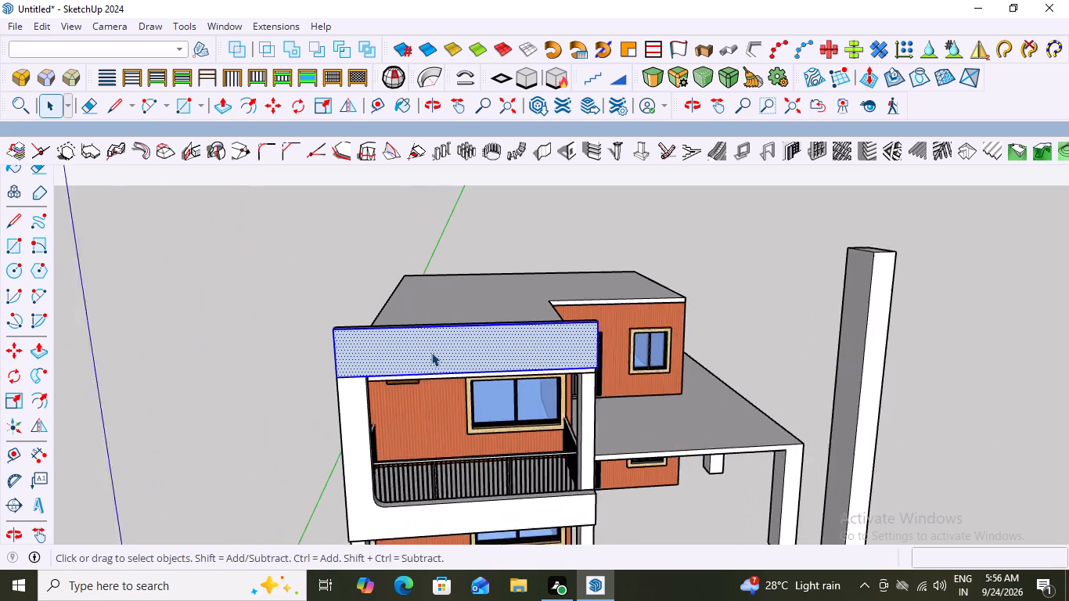
{"action": "scroll", "coordinate": [431, 352], "scroll_direction": "up", "scroll_amount": 2}
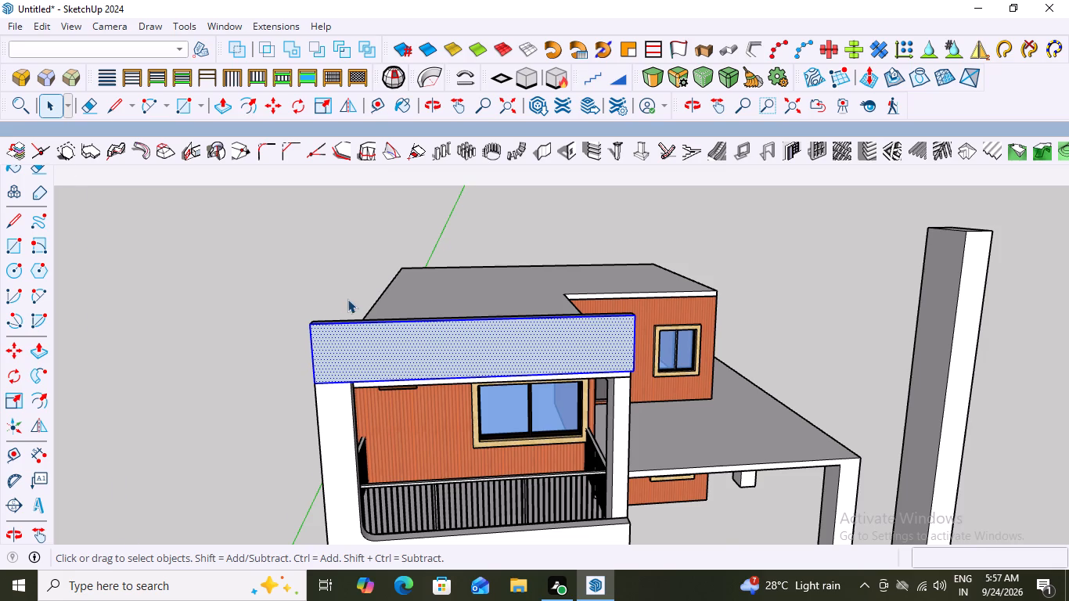
{"action": "scroll", "coordinate": [347, 299], "scroll_direction": "down", "scroll_amount": 8}
{"action": "middle_click_drag", "start_coordinate": [576, 419], "coordinate": [337, 416]}
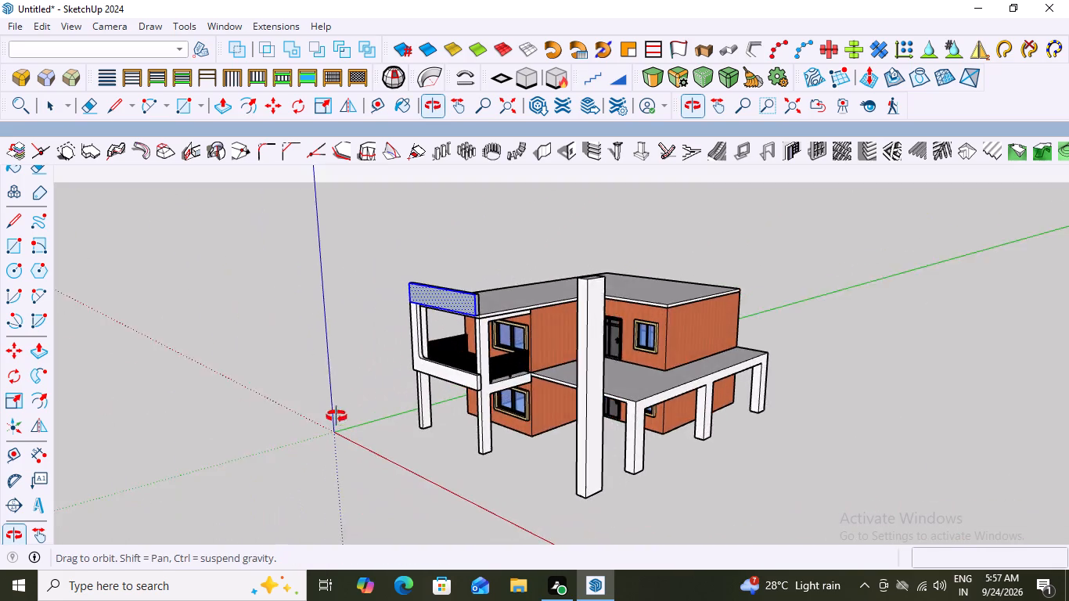
{"action": "middle_click_drag", "start_coordinate": [337, 416], "coordinate": [341, 413]}
{"action": "scroll", "coordinate": [409, 297], "scroll_direction": "up", "scroll_amount": 6}
{"action": "middle_click_drag", "start_coordinate": [291, 318], "coordinate": [389, 347]}
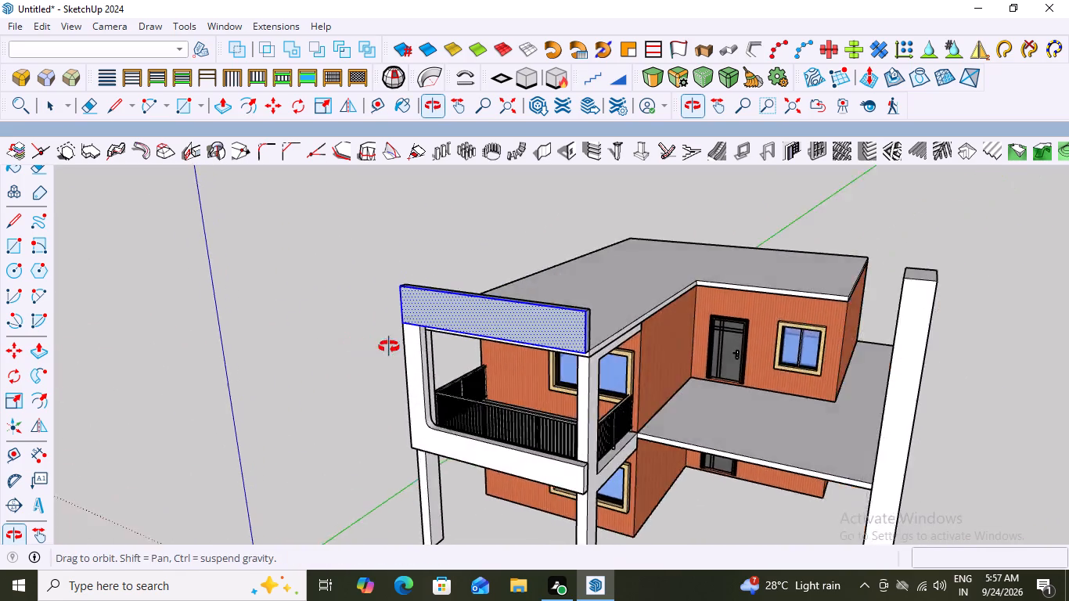
{"action": "middle_click_drag", "start_coordinate": [389, 347], "coordinate": [733, 354]}
{"action": "scroll", "coordinate": [664, 380], "scroll_direction": "up", "scroll_amount": 5}
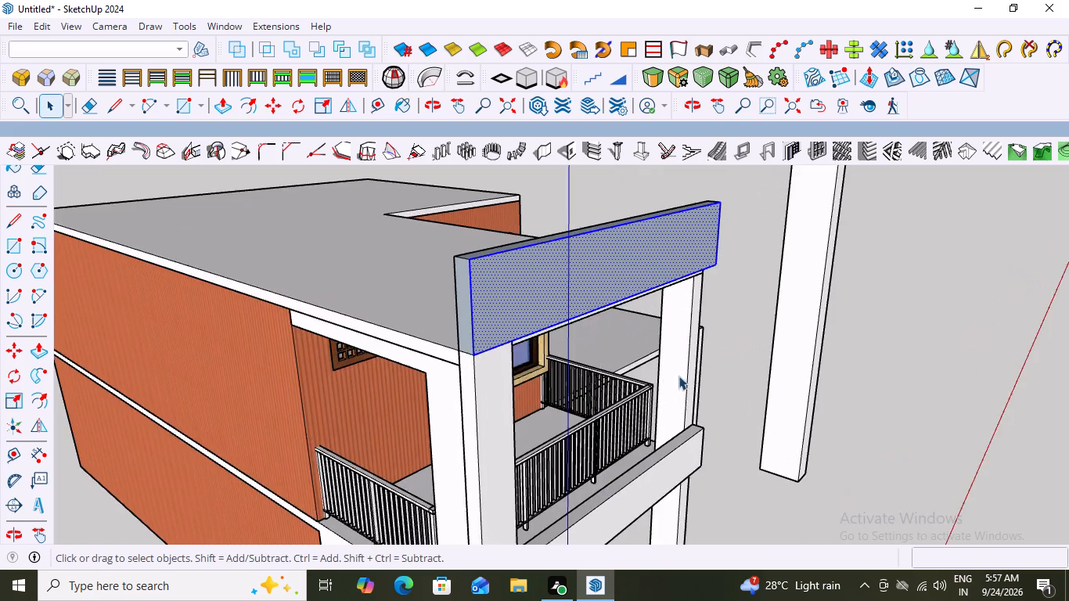
{"action": "scroll", "coordinate": [714, 367], "scroll_direction": "down", "scroll_amount": 8}
{"action": "middle_click_drag", "start_coordinate": [790, 372], "coordinate": [247, 329]}
{"action": "scroll", "coordinate": [783, 374], "scroll_direction": "down", "scroll_amount": 1}
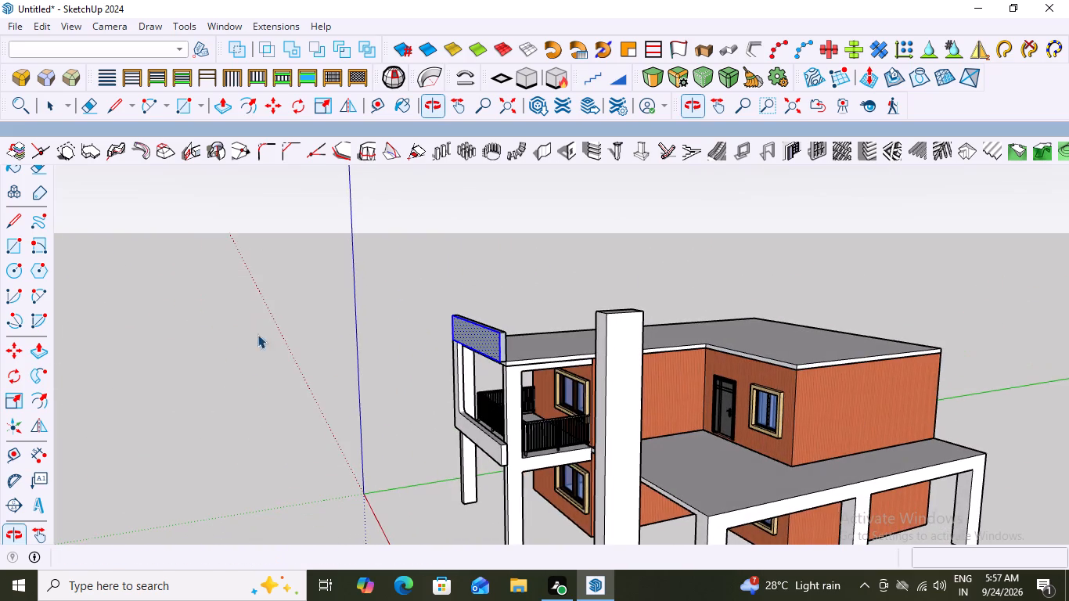
{"action": "scroll", "coordinate": [496, 361], "scroll_direction": "up", "scroll_amount": 10}
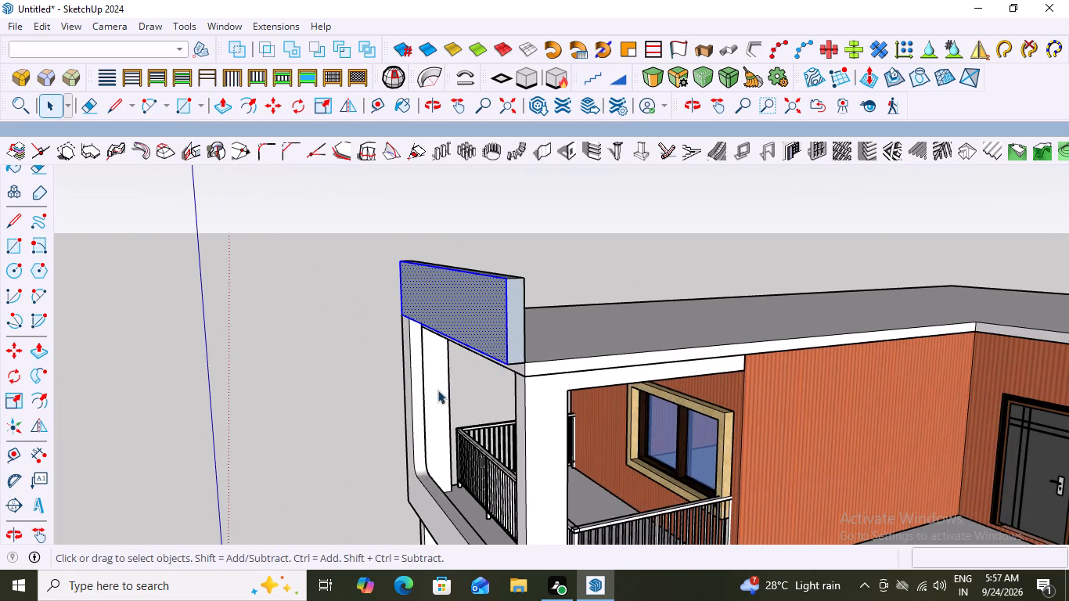
{"action": "scroll", "coordinate": [457, 390], "scroll_direction": "down", "scroll_amount": 3}
{"action": "middle_click_drag", "start_coordinate": [457, 390], "coordinate": [883, 379]}
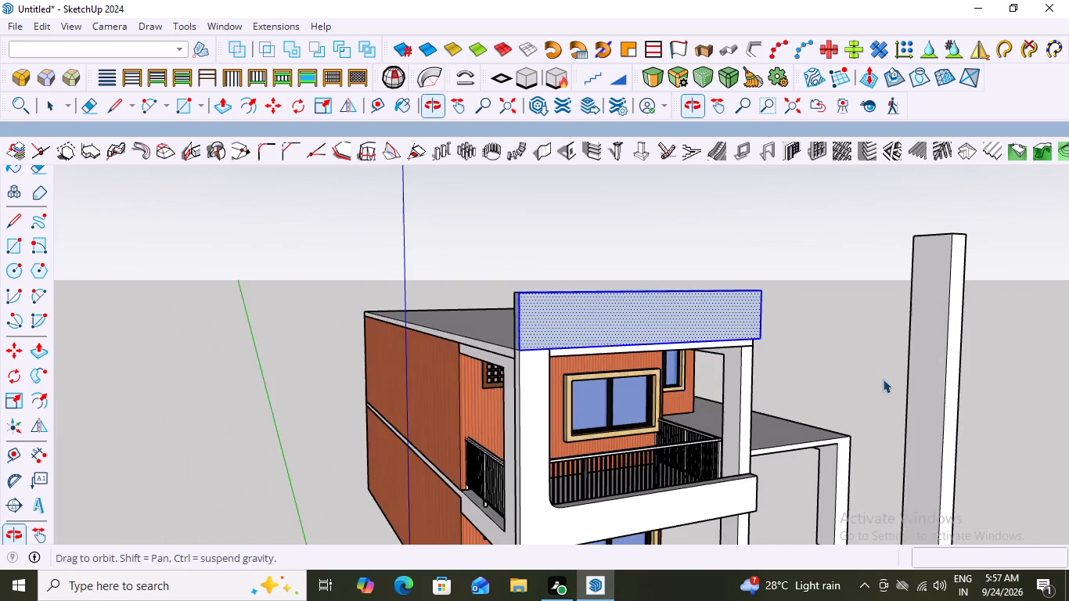
Examine how the roof-edge panel sits on the roof slab and balcony columns from the front, both sides and above.
{"action": "scroll", "coordinate": [614, 401], "scroll_direction": "down", "scroll_amount": 4}
{"action": "scroll", "coordinate": [549, 419], "scroll_direction": "down", "scroll_amount": 4}
{"action": "middle_click_drag", "start_coordinate": [672, 392], "coordinate": [451, 461]}
{"action": "scroll", "coordinate": [623, 399], "scroll_direction": "up", "scroll_amount": 6}
{"action": "middle_click_drag", "start_coordinate": [641, 424], "coordinate": [403, 438]}
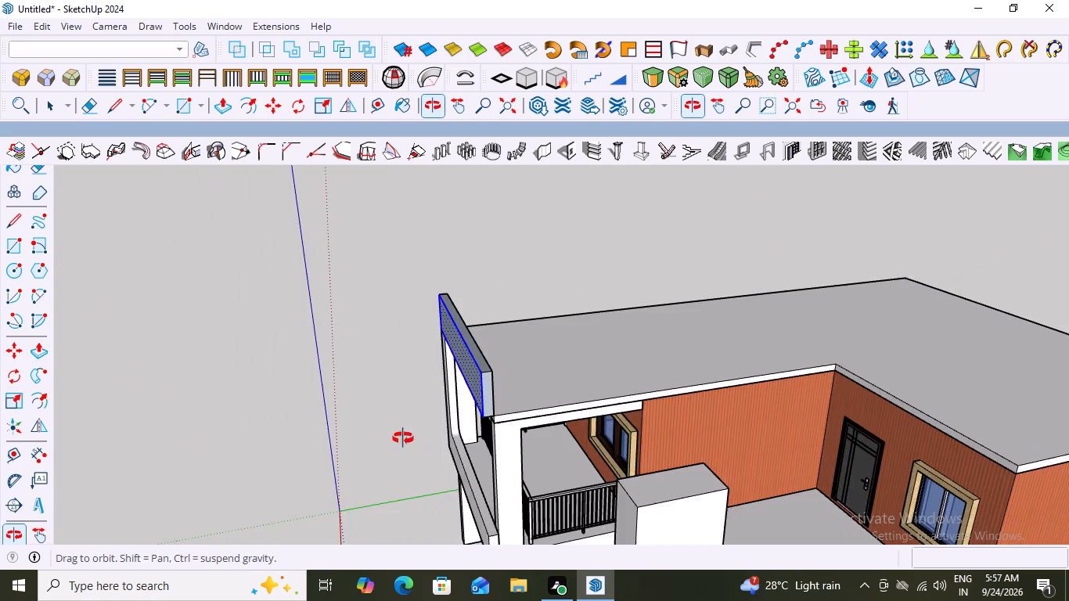
{"action": "middle_click_drag", "start_coordinate": [403, 438], "coordinate": [502, 394]}
{"action": "scroll", "coordinate": [501, 394], "scroll_direction": "up", "scroll_amount": 9}
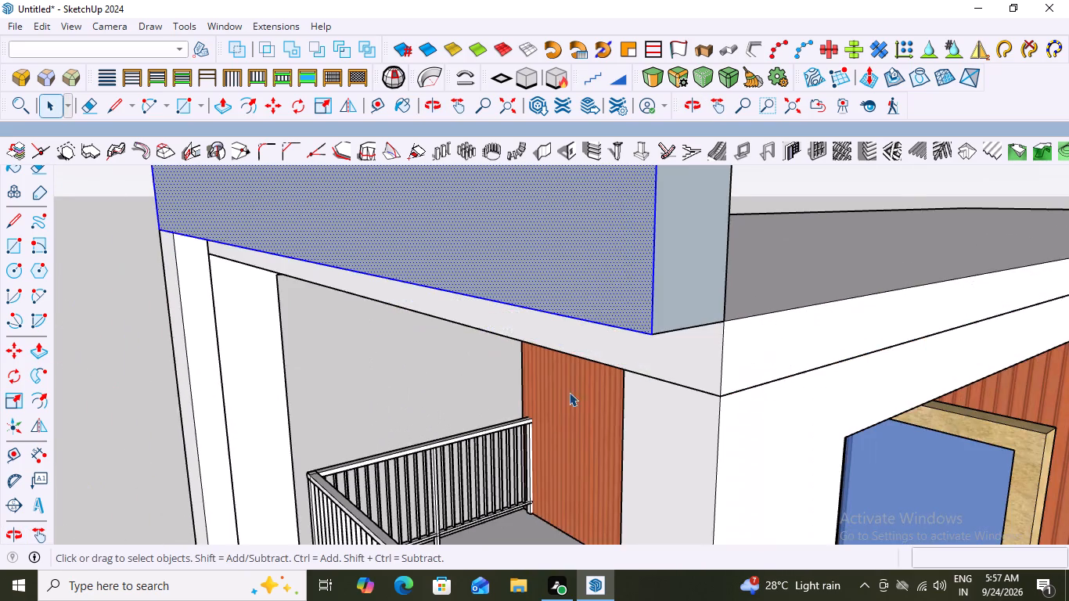
{"action": "scroll", "coordinate": [572, 390], "scroll_direction": "down", "scroll_amount": 5}
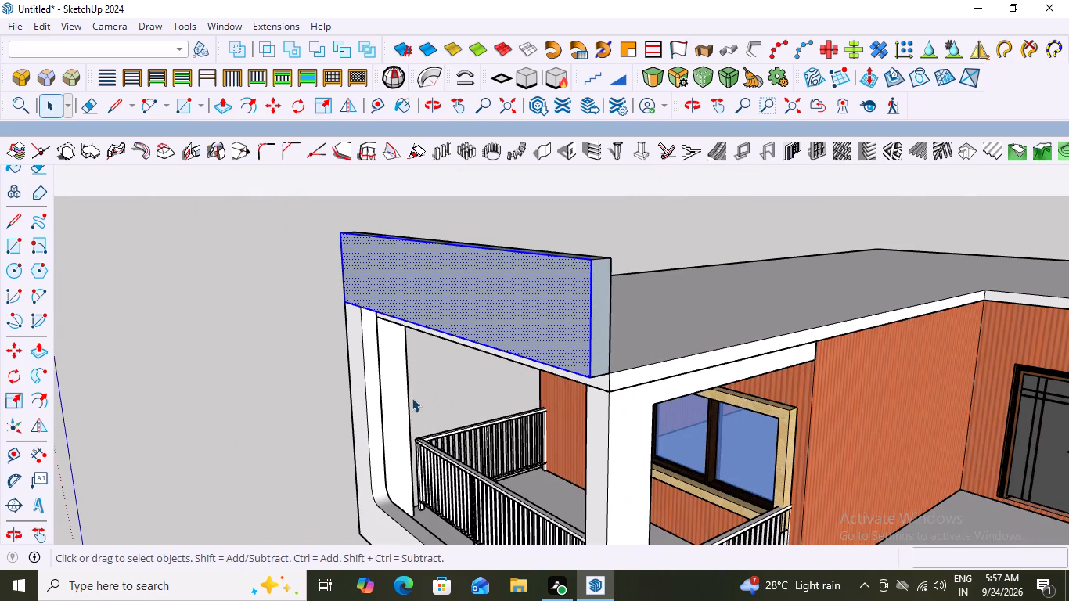
{"action": "scroll", "coordinate": [412, 398], "scroll_direction": "down", "scroll_amount": 3}
{"action": "middle_click_drag", "start_coordinate": [556, 402], "coordinate": [383, 428]}
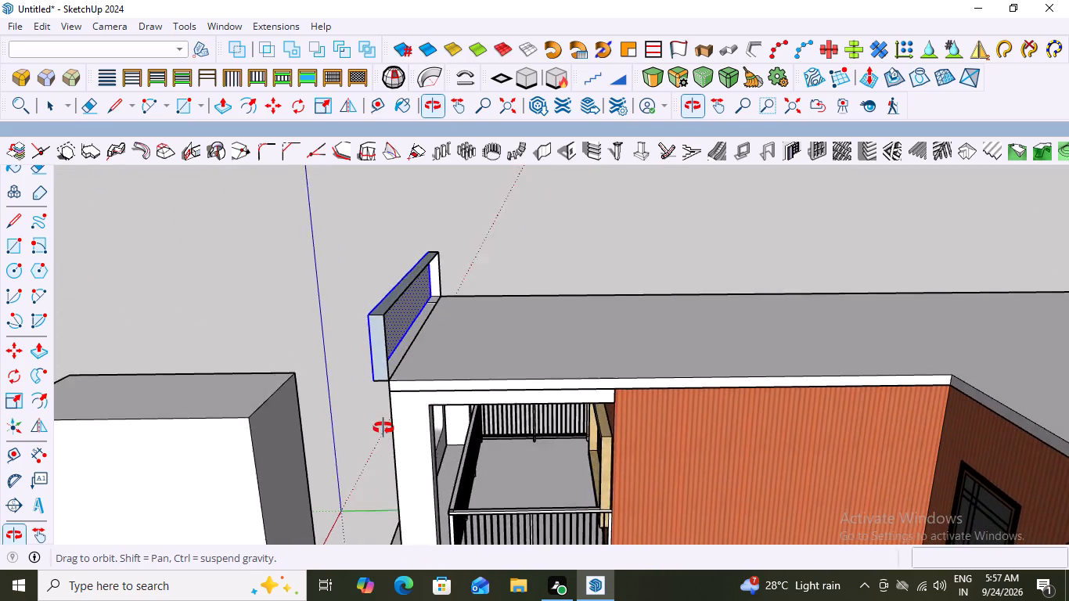
{"action": "middle_click_drag", "start_coordinate": [383, 428], "coordinate": [362, 426]}
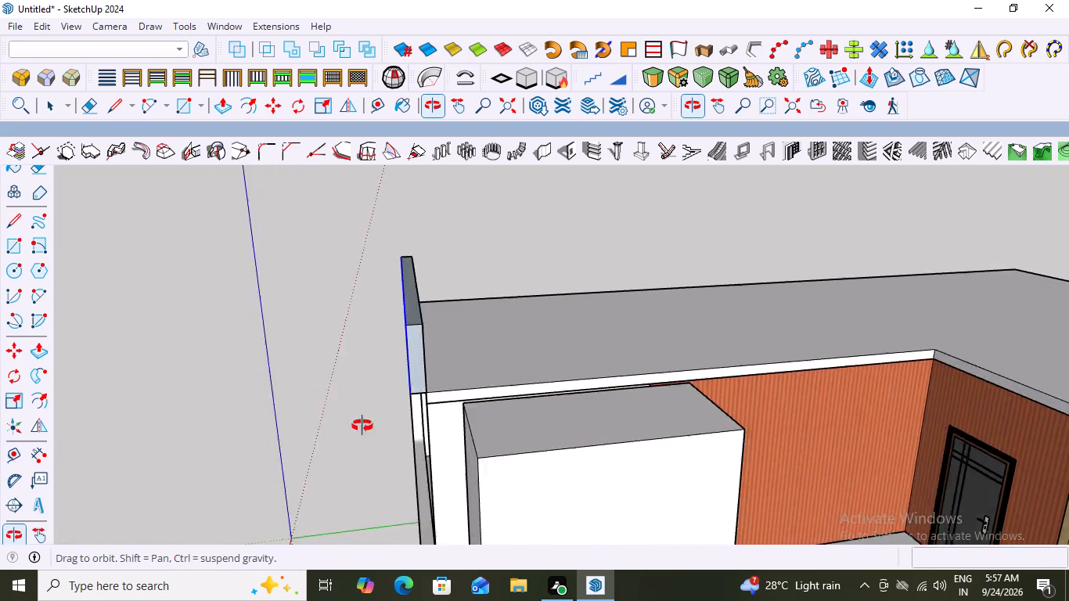
{"action": "middle_click_drag", "start_coordinate": [362, 426], "coordinate": [585, 407]}
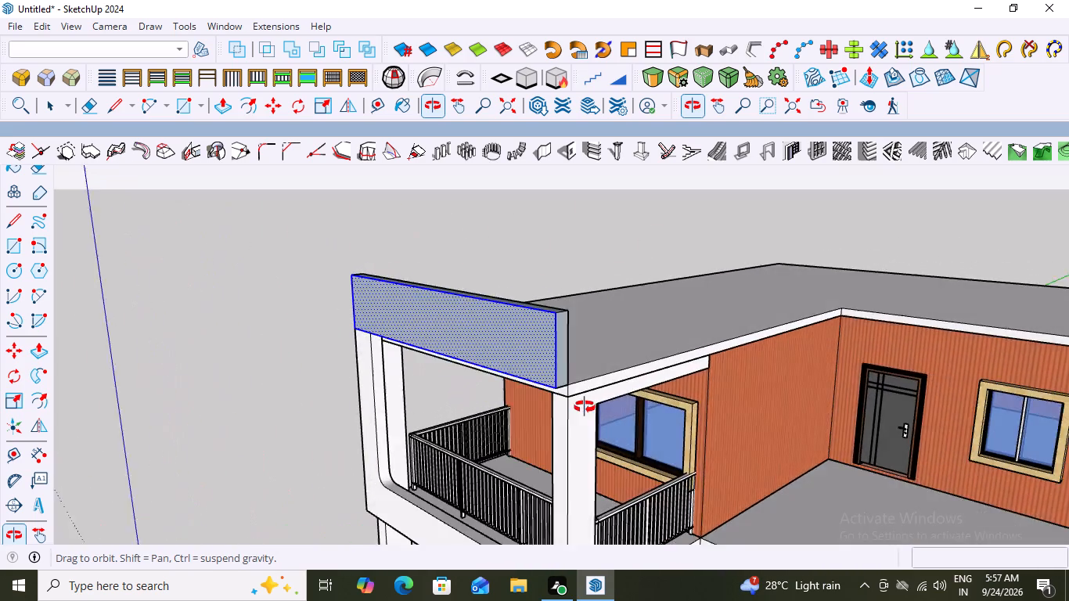
{"action": "middle_click_drag", "start_coordinate": [585, 407], "coordinate": [758, 227]}
{"action": "middle_click_drag", "start_coordinate": [524, 283], "coordinate": [258, 402]}
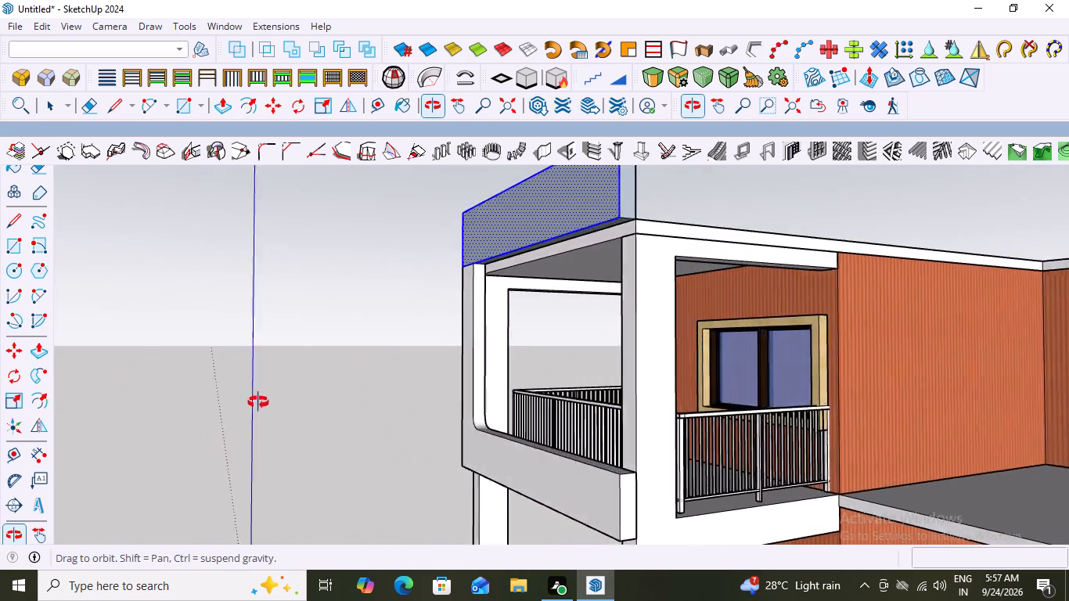
{"action": "middle_click_drag", "start_coordinate": [258, 402], "coordinate": [177, 414]}
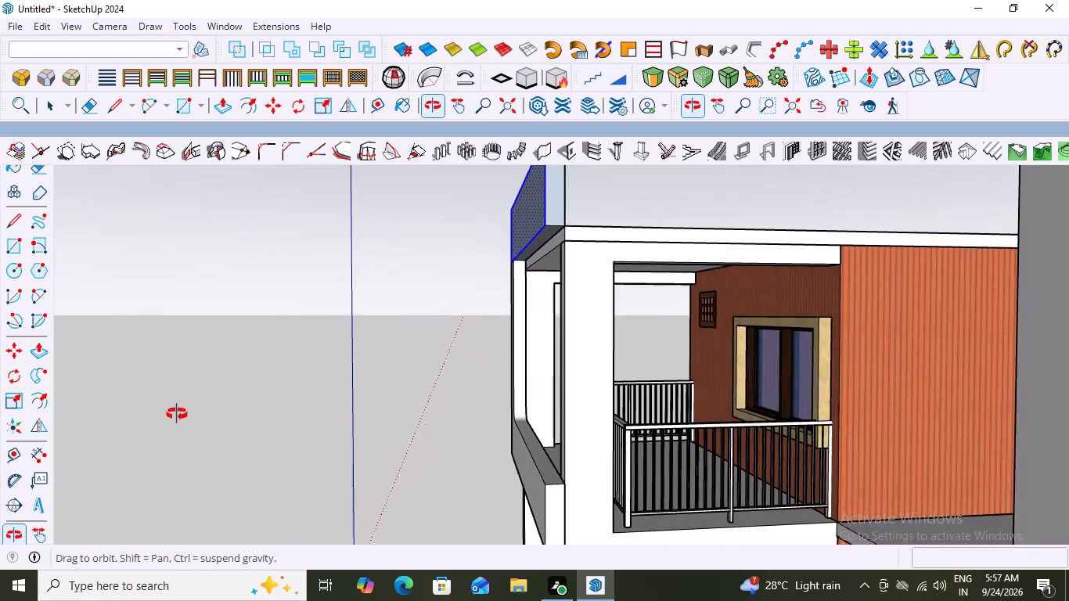
{"action": "middle_click_drag", "start_coordinate": [177, 414], "coordinate": [177, 415]}
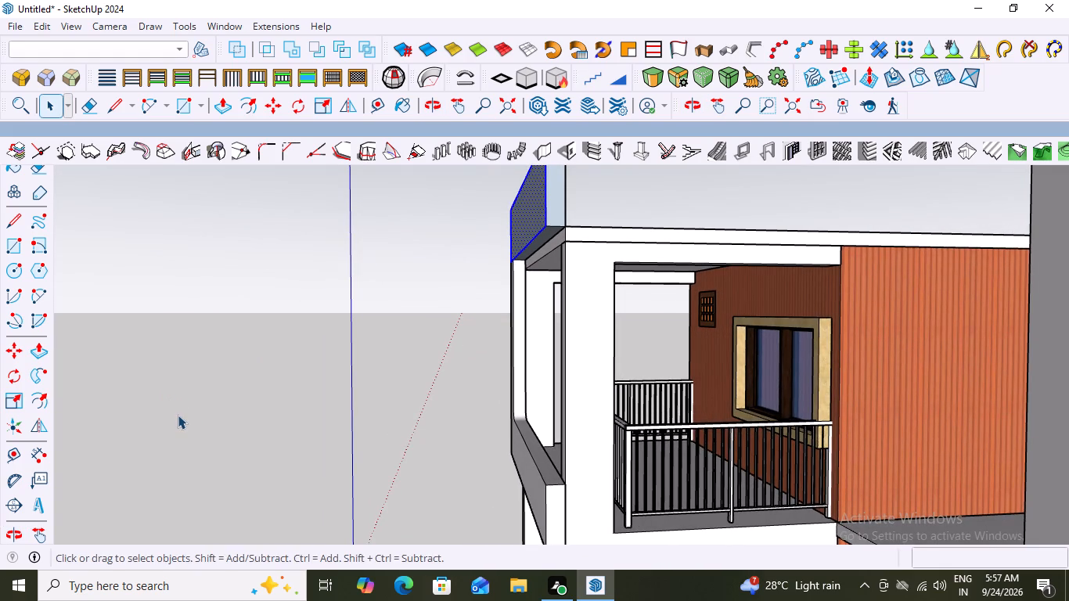
{"action": "scroll", "coordinate": [544, 251], "scroll_direction": "up", "scroll_amount": 4}
{"action": "scroll", "coordinate": [546, 250], "scroll_direction": "down", "scroll_amount": 4}
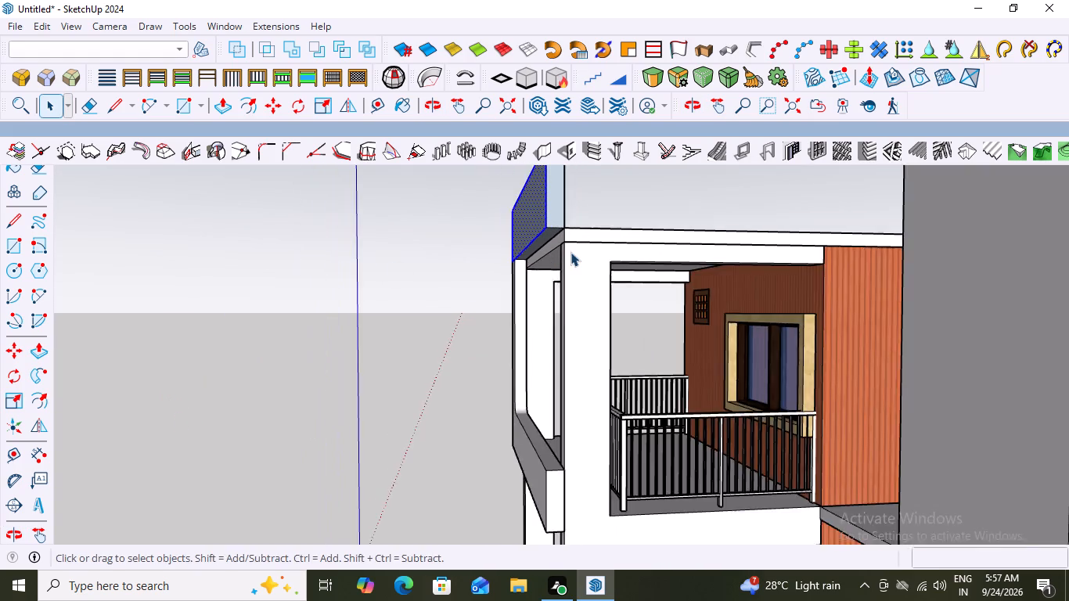
{"action": "scroll", "coordinate": [570, 252], "scroll_direction": "down", "scroll_amount": 6}
{"action": "middle_click_drag", "start_coordinate": [517, 280], "coordinate": [851, 330]}
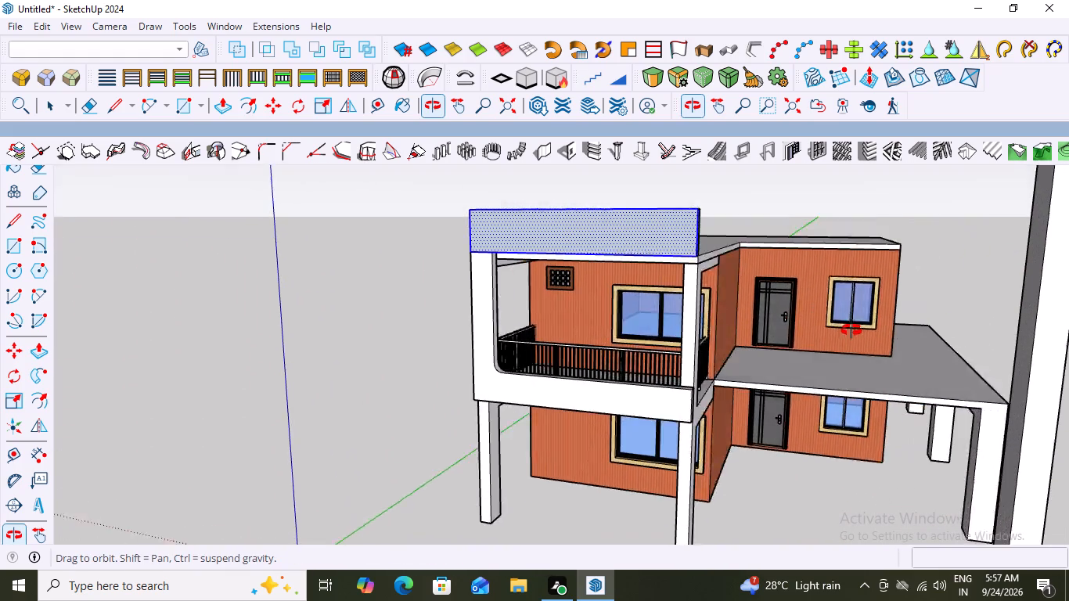
{"action": "middle_click_drag", "start_coordinate": [851, 330], "coordinate": [853, 330]}
{"action": "scroll", "coordinate": [660, 280], "scroll_direction": "up", "scroll_amount": 7}
{"action": "scroll", "coordinate": [660, 279], "scroll_direction": "down", "scroll_amount": 6}
{"action": "middle_click_drag", "start_coordinate": [617, 279], "coordinate": [103, 402]}
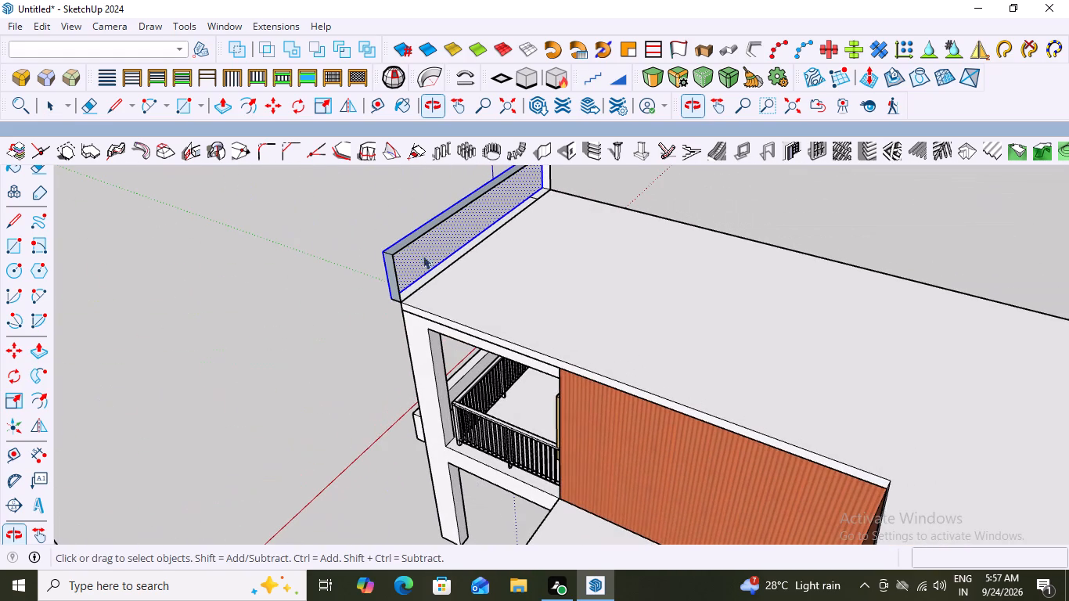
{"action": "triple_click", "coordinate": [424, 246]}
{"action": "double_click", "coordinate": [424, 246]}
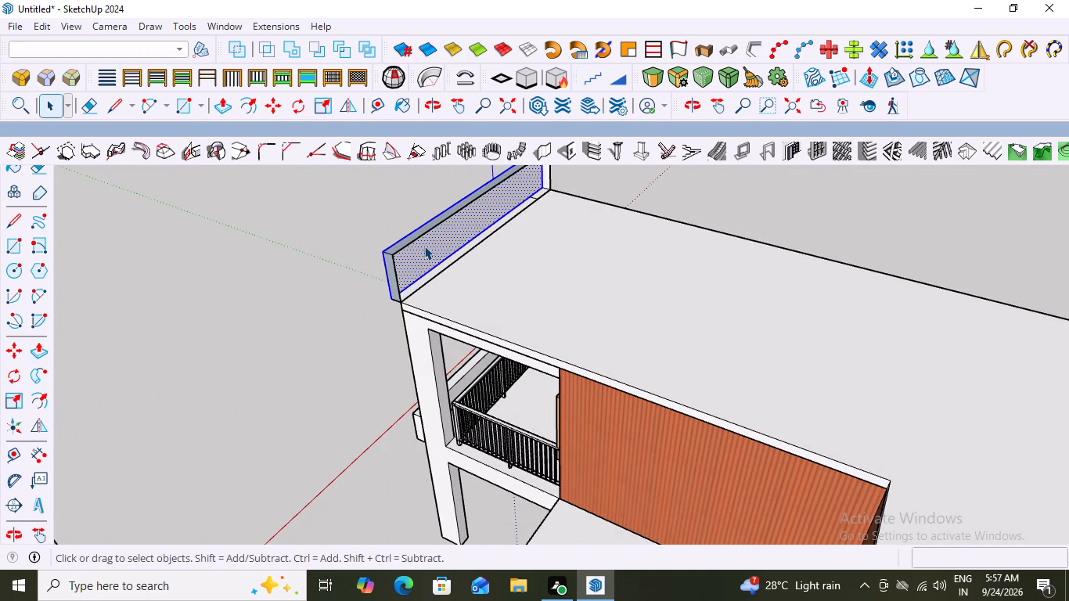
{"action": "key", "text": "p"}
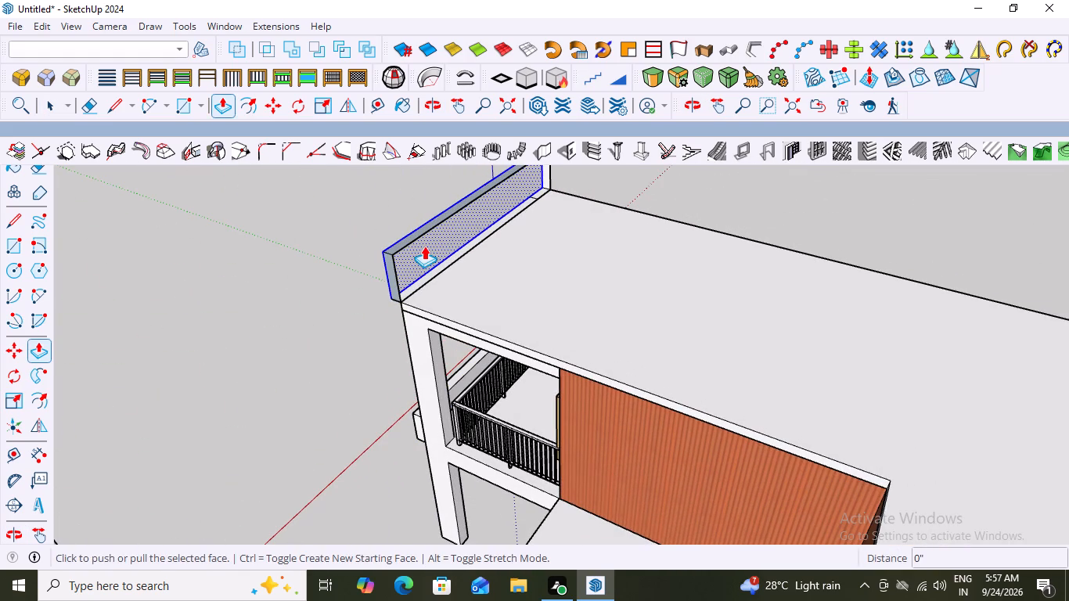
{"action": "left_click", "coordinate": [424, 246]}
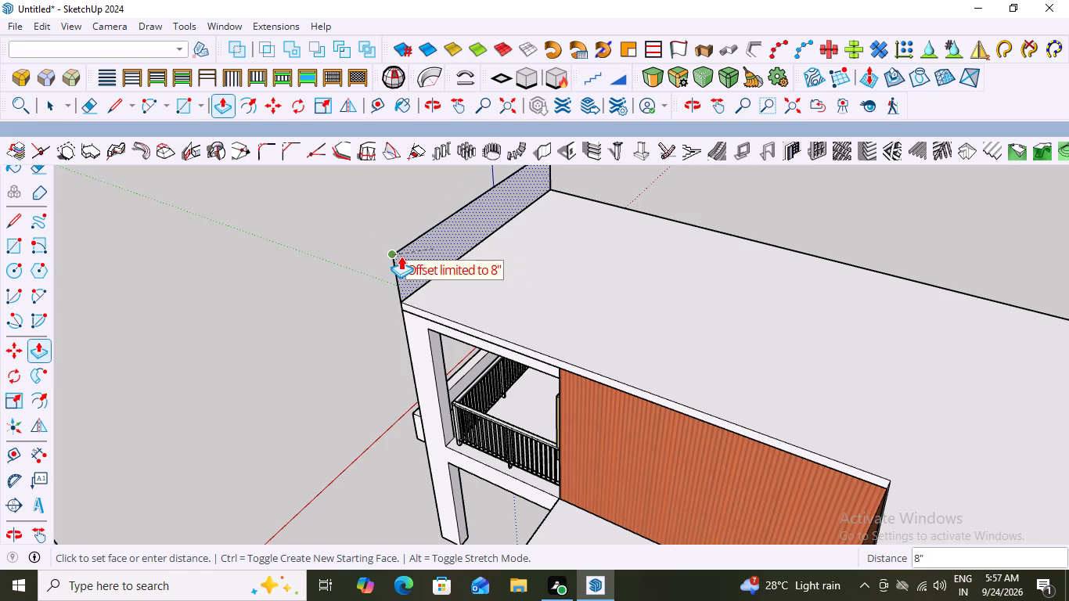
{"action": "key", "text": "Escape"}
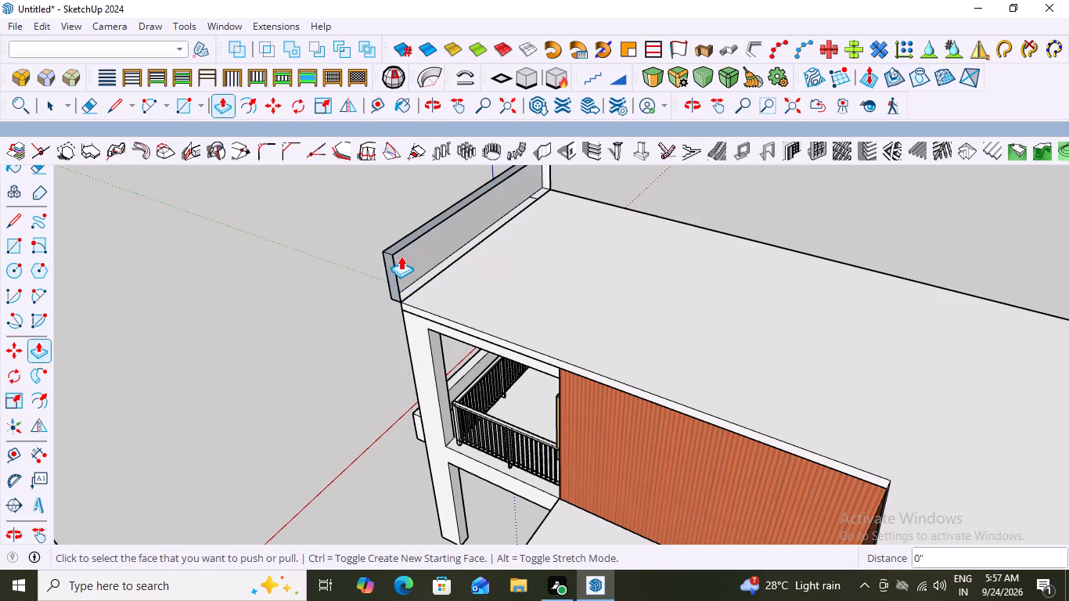
Undo the extrusion of the roof-edge panel above the upper balcony.
{"action": "scroll", "coordinate": [401, 256], "scroll_direction": "down", "scroll_amount": 5}
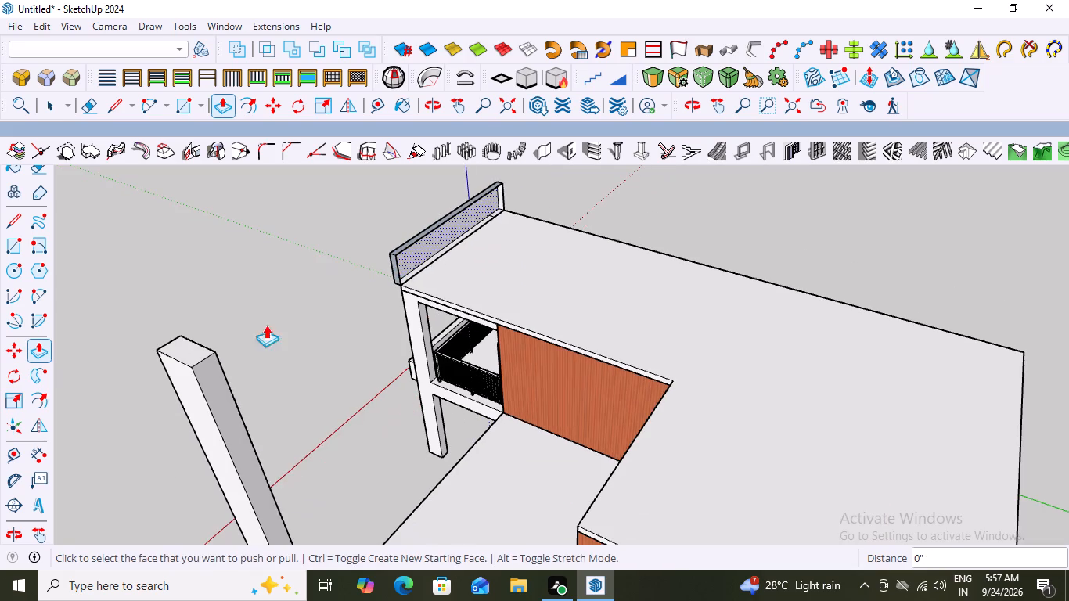
{"action": "middle_click_drag", "start_coordinate": [253, 241], "coordinate": [639, 285]}
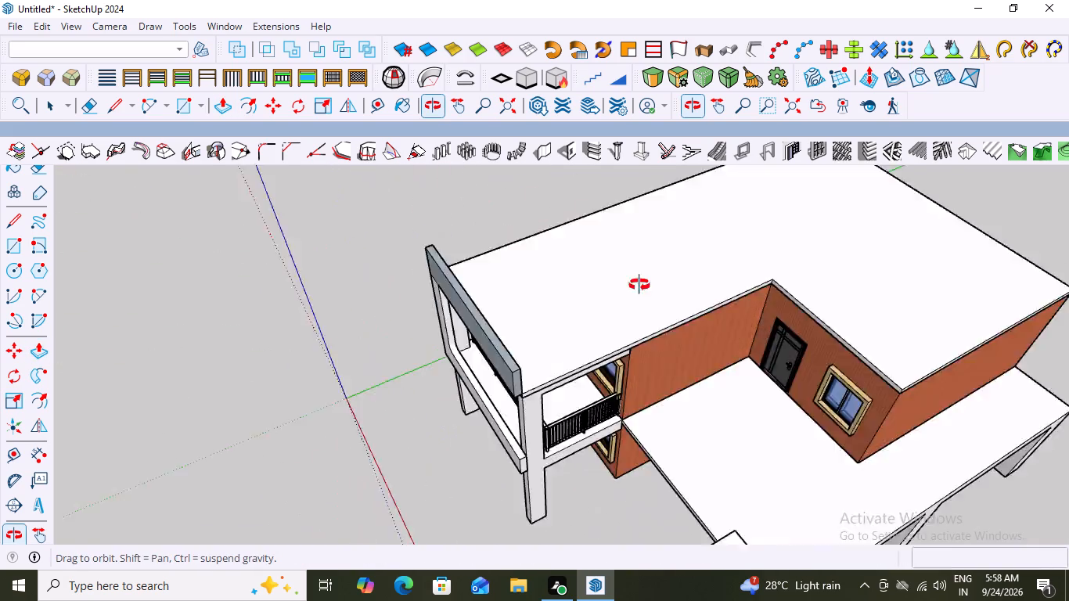
{"action": "middle_click_drag", "start_coordinate": [639, 285], "coordinate": [768, 181]}
{"action": "scroll", "coordinate": [635, 300], "scroll_direction": "up", "scroll_amount": 2}
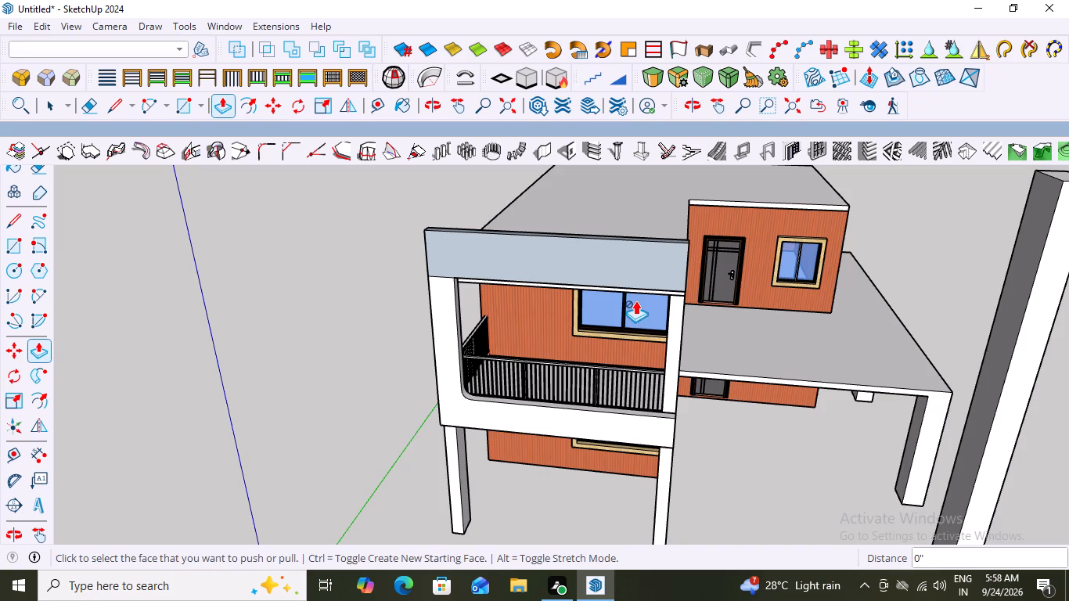
{"action": "key", "text": "space"}
{"action": "key", "text": "ctrl+z"}
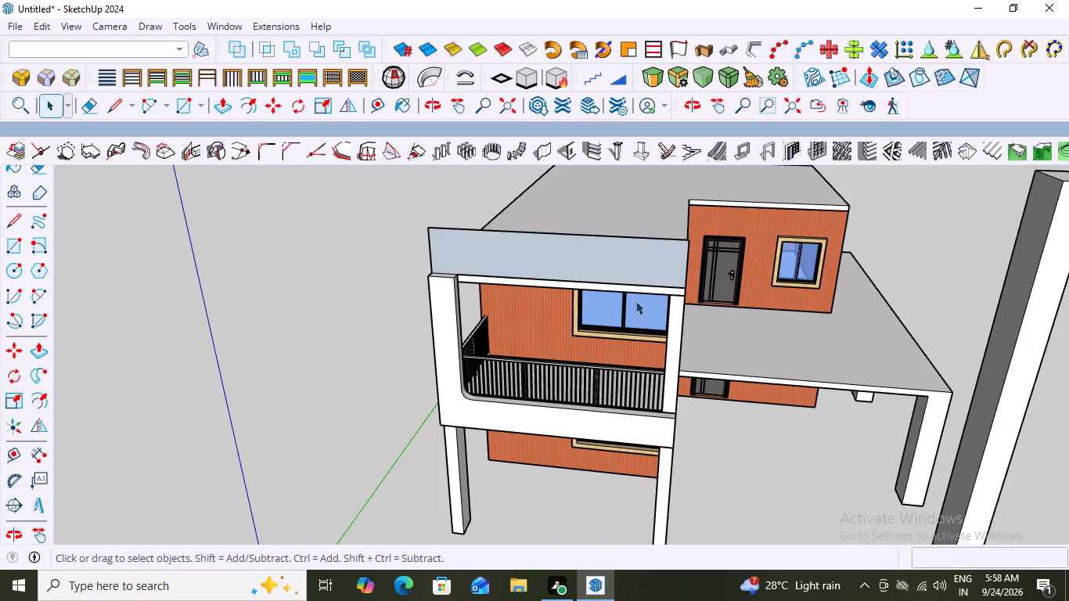
Select the flat rectangle above the upper balcony with its edges and make it a group.
{"action": "double_click", "coordinate": [579, 265]}
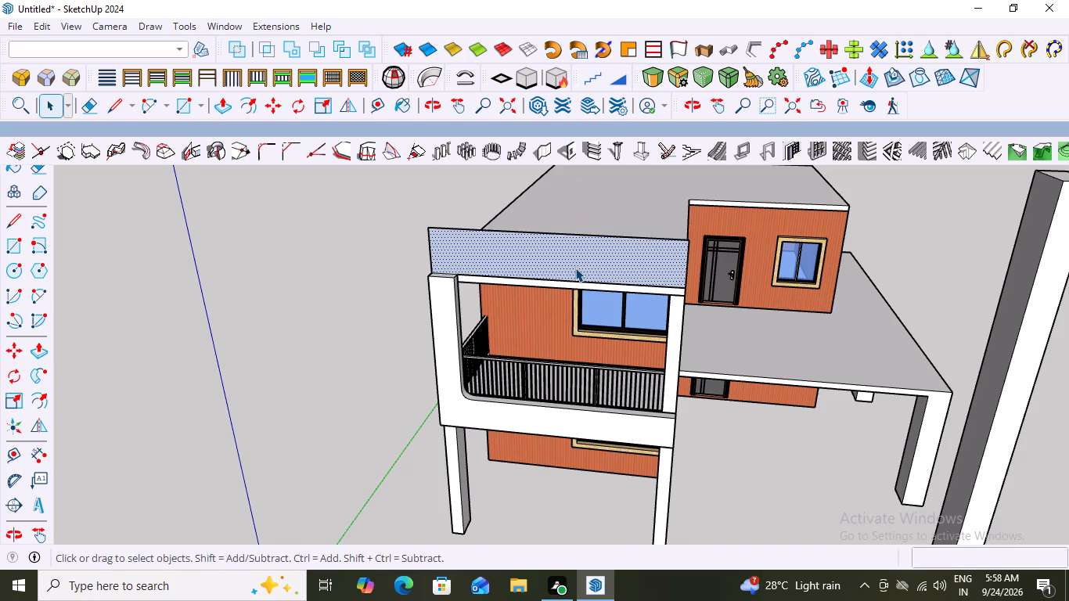
{"action": "double_click", "coordinate": [575, 268]}
{"action": "left_click", "coordinate": [578, 249]}
{"action": "left_click", "coordinate": [578, 249]}
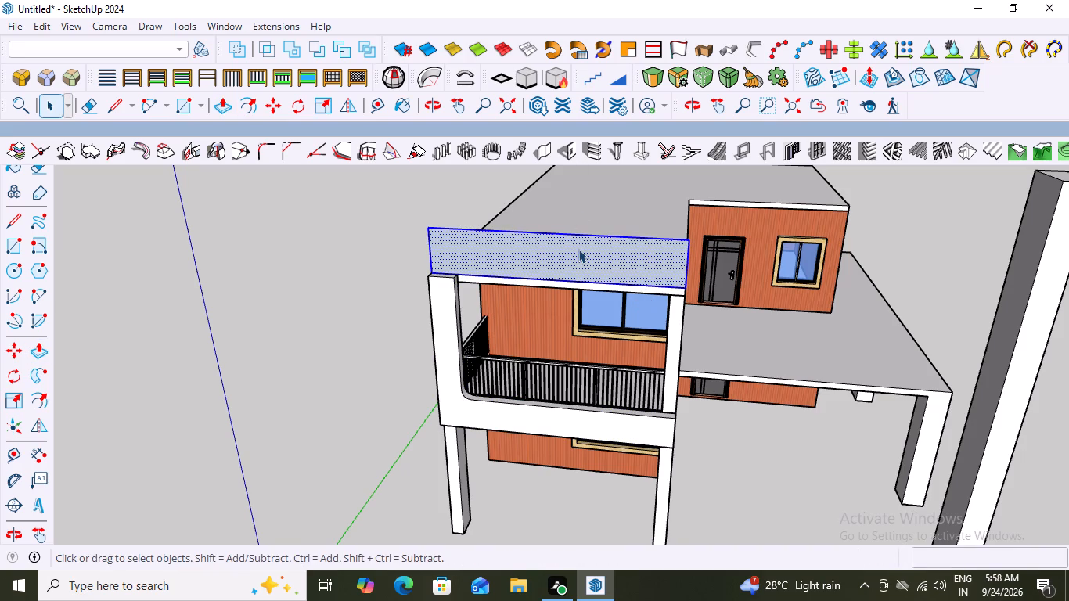
{"action": "right_click", "coordinate": [578, 249]}
{"action": "left_click", "coordinate": [621, 148]}
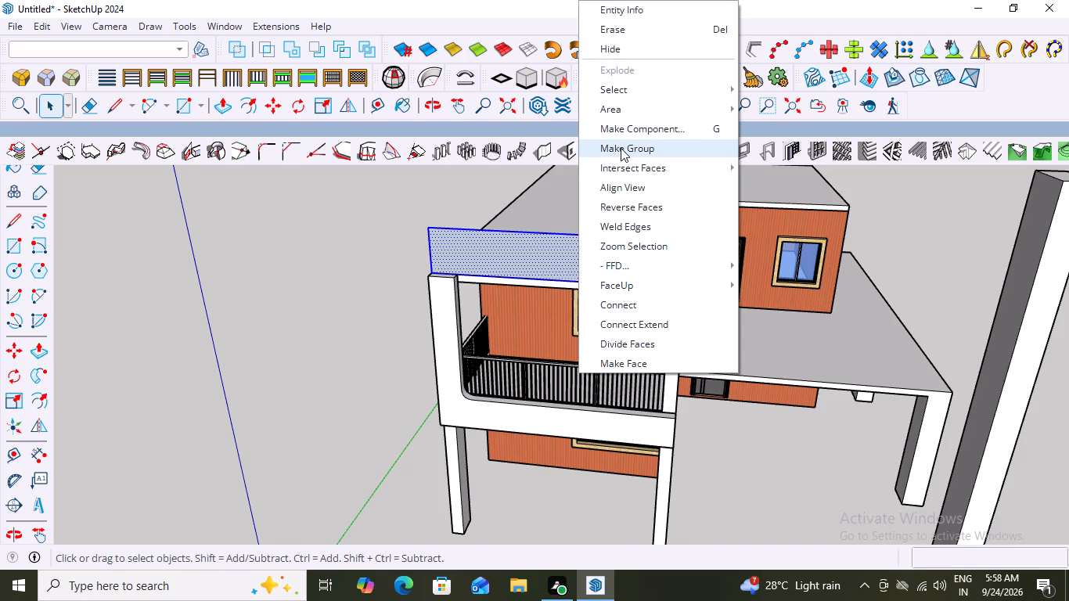
Inside the group, extrude the rectangle 8" outward with Push/Pull to the column strip's front face, and close the group.
{"action": "double_click", "coordinate": [527, 242]}
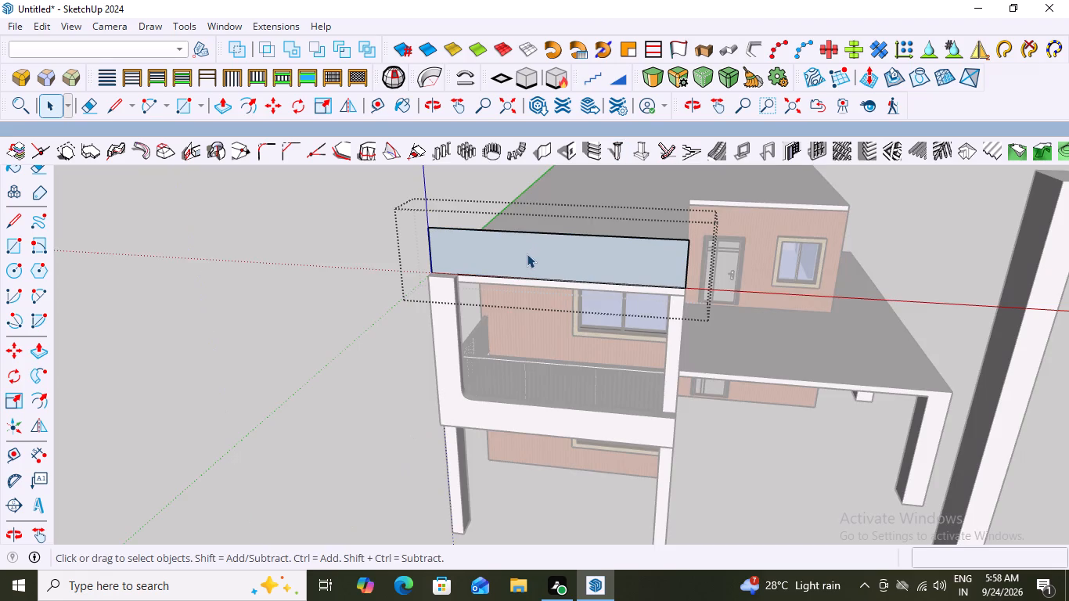
{"action": "left_click", "coordinate": [527, 254]}
{"action": "key", "text": "p"}
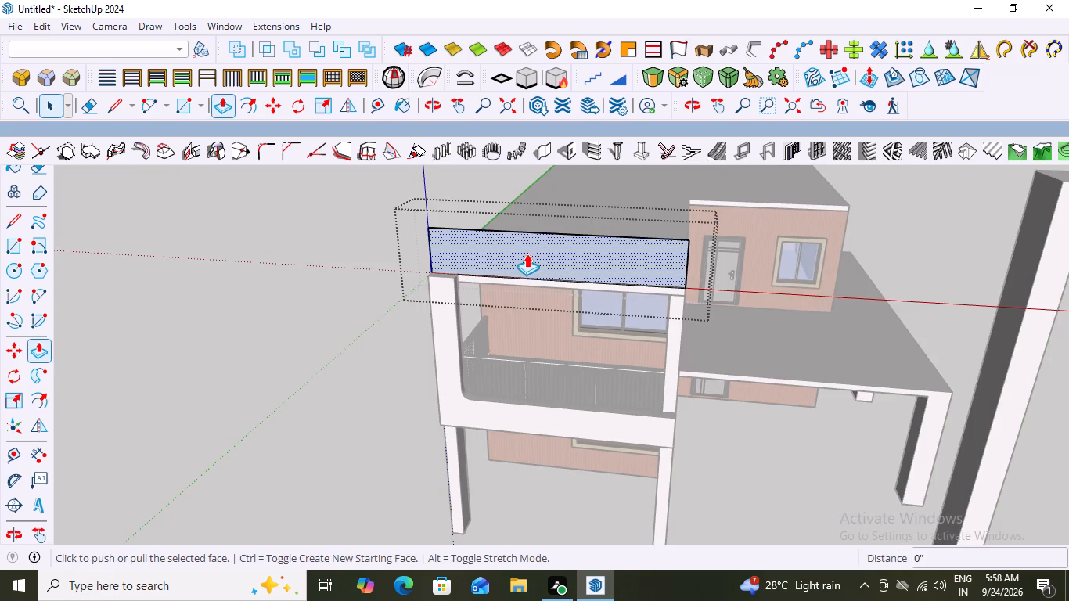
{"action": "left_click", "coordinate": [527, 254]}
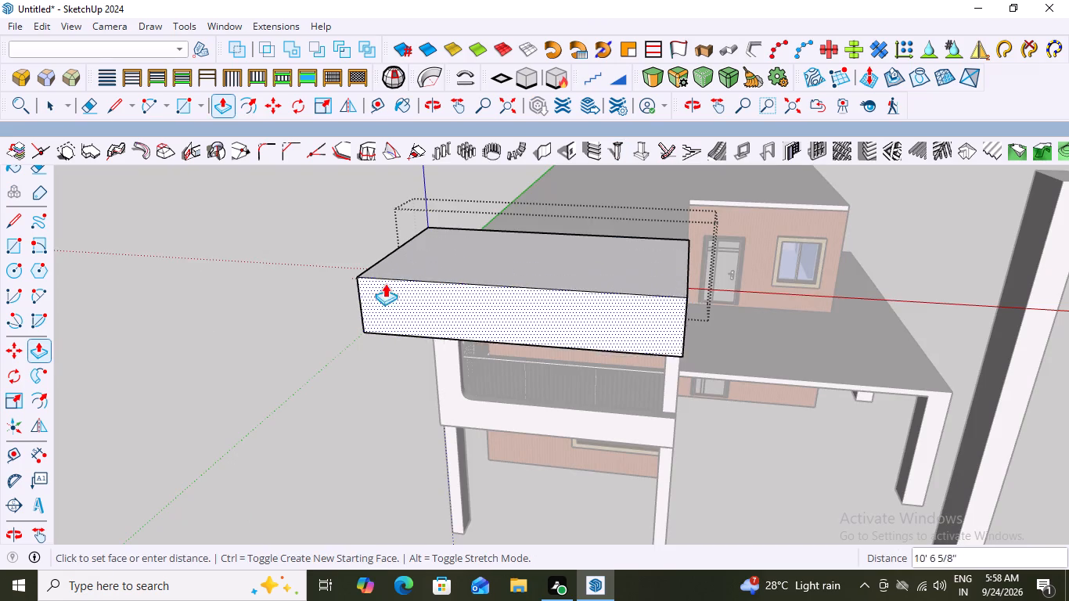
{"action": "scroll", "coordinate": [384, 284], "scroll_direction": "down", "scroll_amount": 3}
{"action": "middle_click_drag", "start_coordinate": [344, 282], "coordinate": [757, 219]}
{"action": "scroll", "coordinate": [614, 252], "scroll_direction": "down", "scroll_amount": 1}
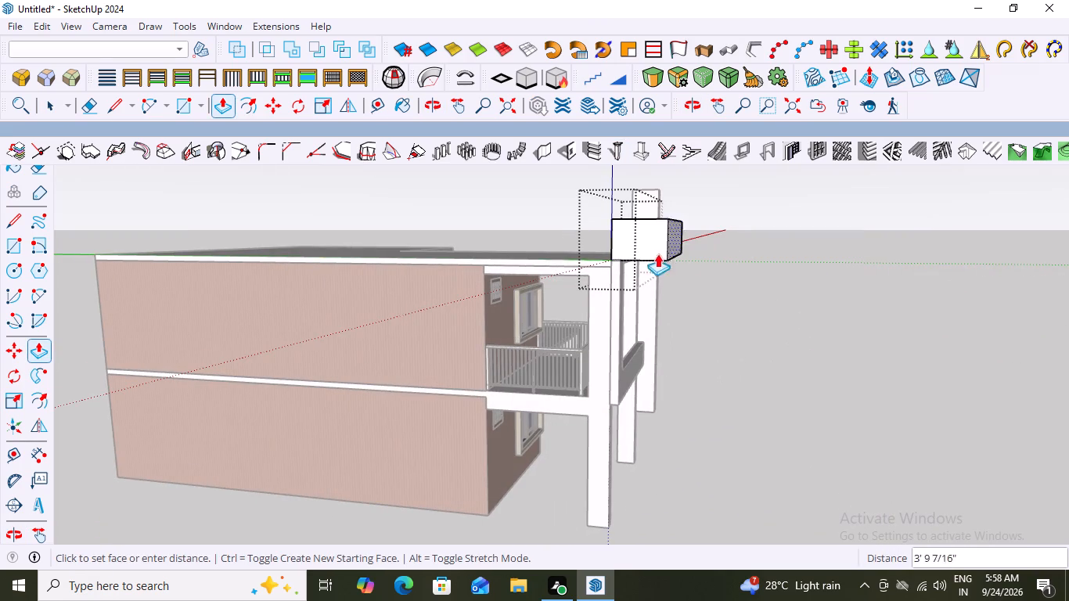
{"action": "scroll", "coordinate": [628, 260], "scroll_direction": "up", "scroll_amount": 17}
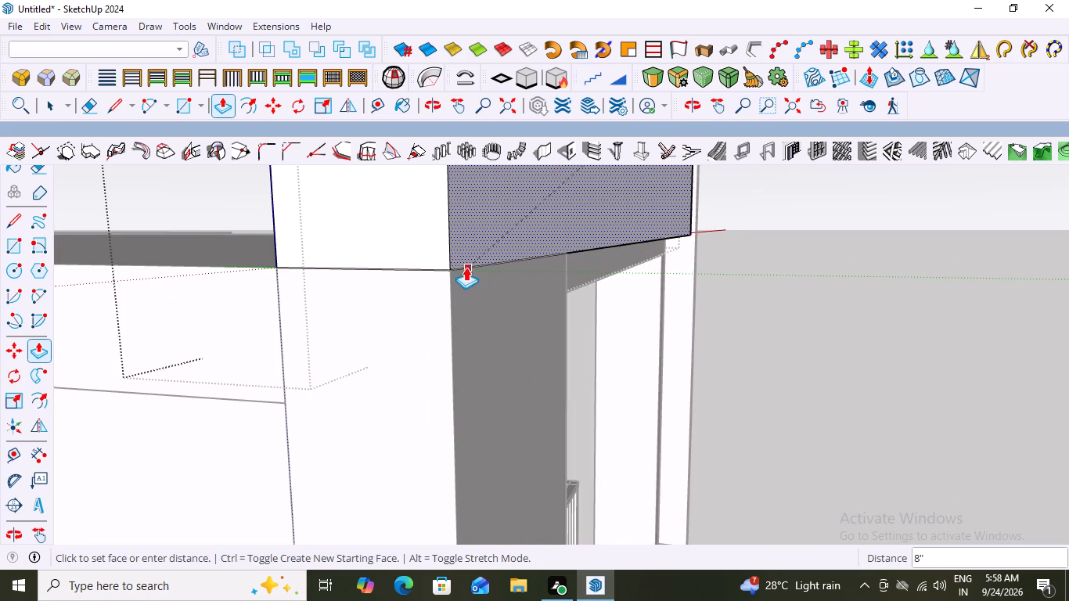
{"action": "left_click", "coordinate": [451, 266]}
{"action": "scroll", "coordinate": [550, 326], "scroll_direction": "down", "scroll_amount": 14}
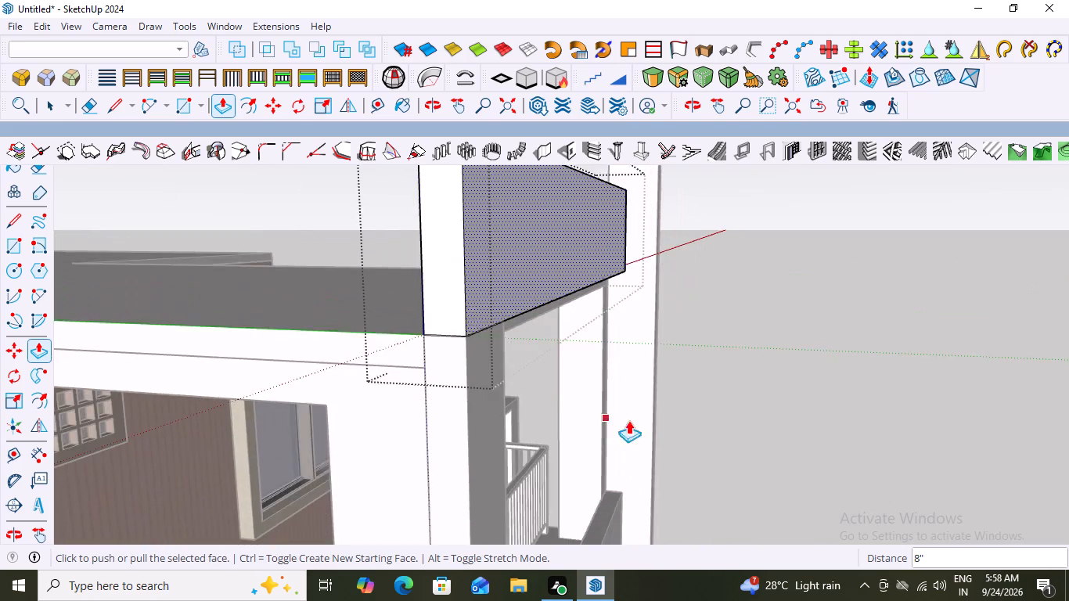
{"action": "scroll", "coordinate": [628, 420], "scroll_direction": "down", "scroll_amount": 2}
{"action": "middle_click_drag", "start_coordinate": [817, 394], "coordinate": [612, 419]}
{"action": "key", "text": "space"}
{"action": "key", "text": "space"}
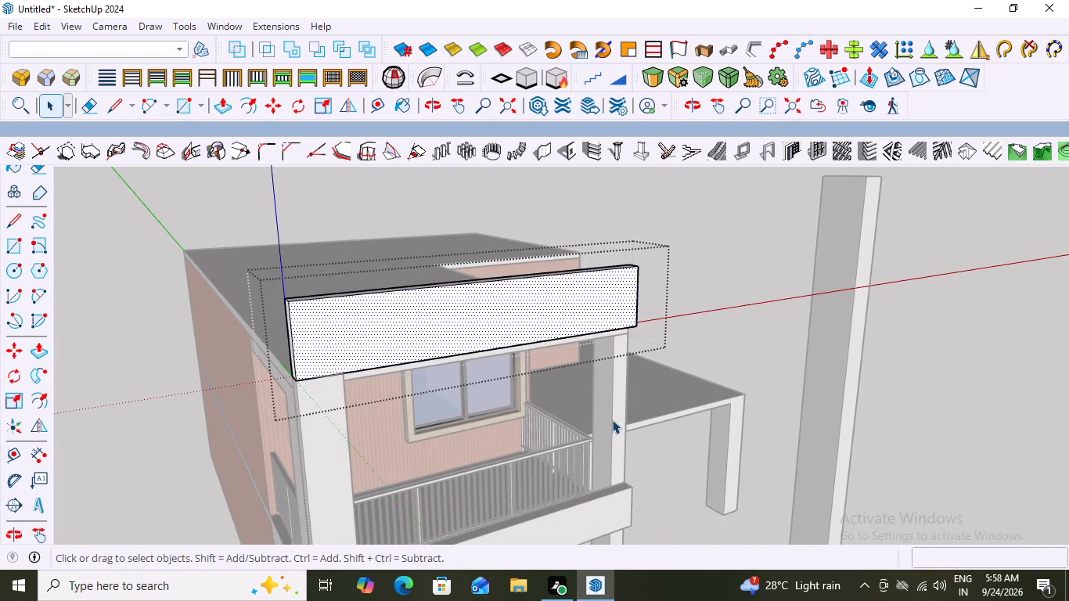
{"action": "left_click", "coordinate": [935, 246]}
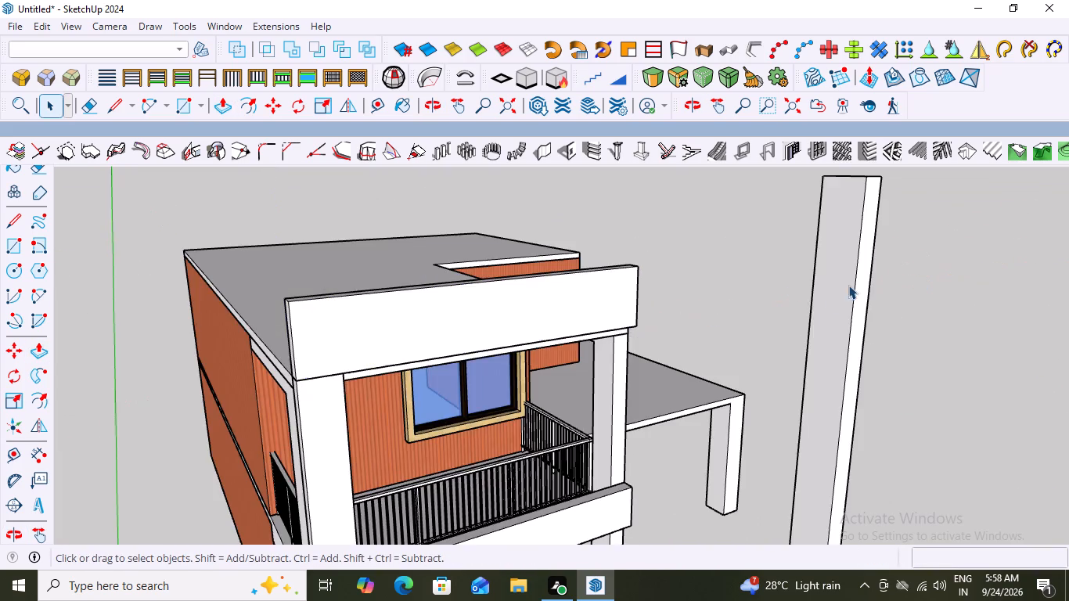
Examine the grouped roof-edge panel and the whole balcony frame from the front and both sides.
{"action": "scroll", "coordinate": [809, 303], "scroll_direction": "down", "scroll_amount": 5}
{"action": "middle_click_drag", "start_coordinate": [599, 372], "coordinate": [492, 370]}
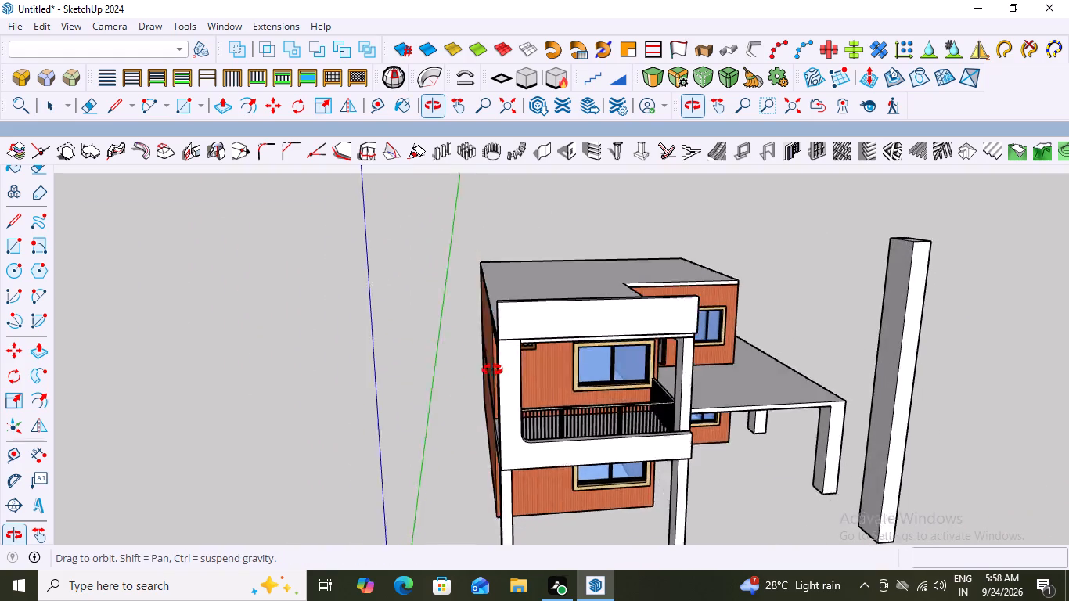
{"action": "middle_click_drag", "start_coordinate": [492, 370], "coordinate": [678, 355]}
{"action": "scroll", "coordinate": [645, 348], "scroll_direction": "up", "scroll_amount": 3}
{"action": "scroll", "coordinate": [580, 339], "scroll_direction": "up", "scroll_amount": 3}
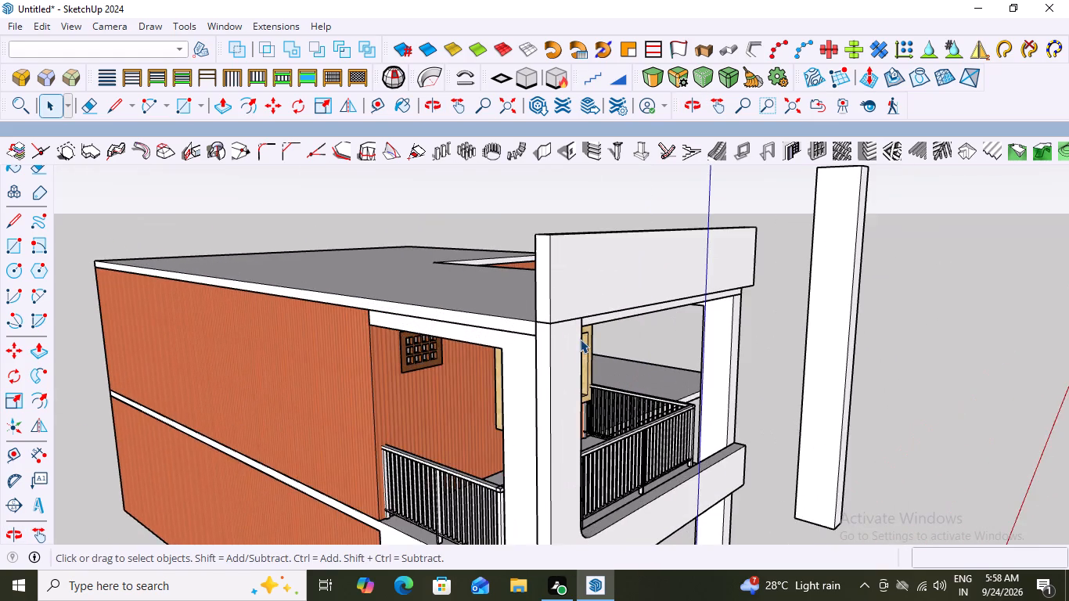
{"action": "scroll", "coordinate": [580, 339], "scroll_direction": "up", "scroll_amount": 2}
{"action": "scroll", "coordinate": [580, 339], "scroll_direction": "down", "scroll_amount": 7}
{"action": "middle_click_drag", "start_coordinate": [682, 330], "coordinate": [466, 321]}
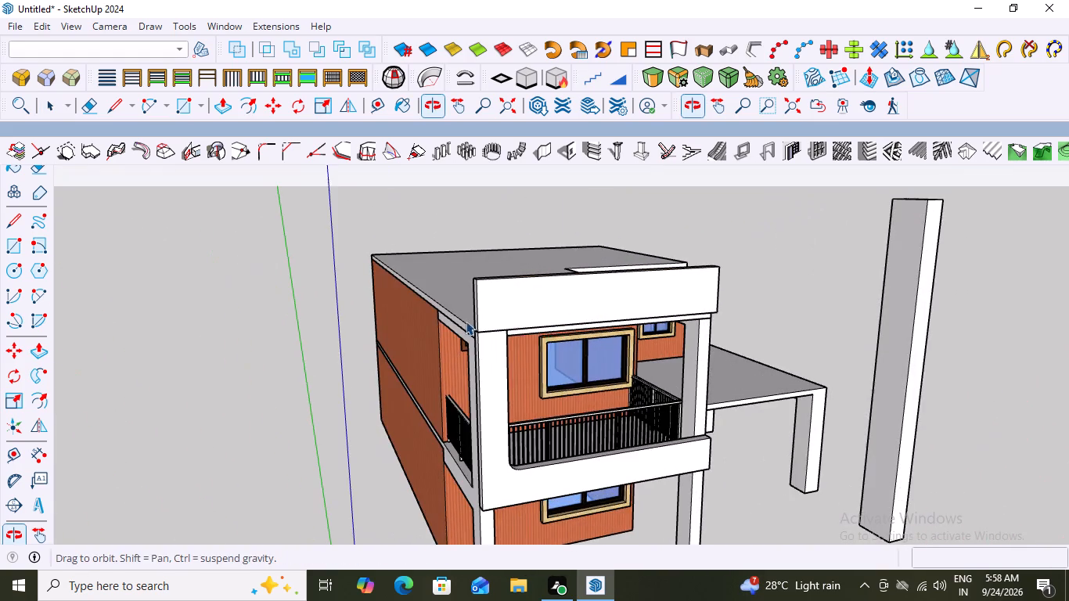
{"action": "middle_click_drag", "start_coordinate": [466, 321], "coordinate": [552, 341]}
{"action": "scroll", "coordinate": [297, 269], "scroll_direction": "down", "scroll_amount": 7}
{"action": "middle_click_drag", "start_coordinate": [594, 389], "coordinate": [440, 403]}
{"action": "scroll", "coordinate": [452, 262], "scroll_direction": "up", "scroll_amount": 2}
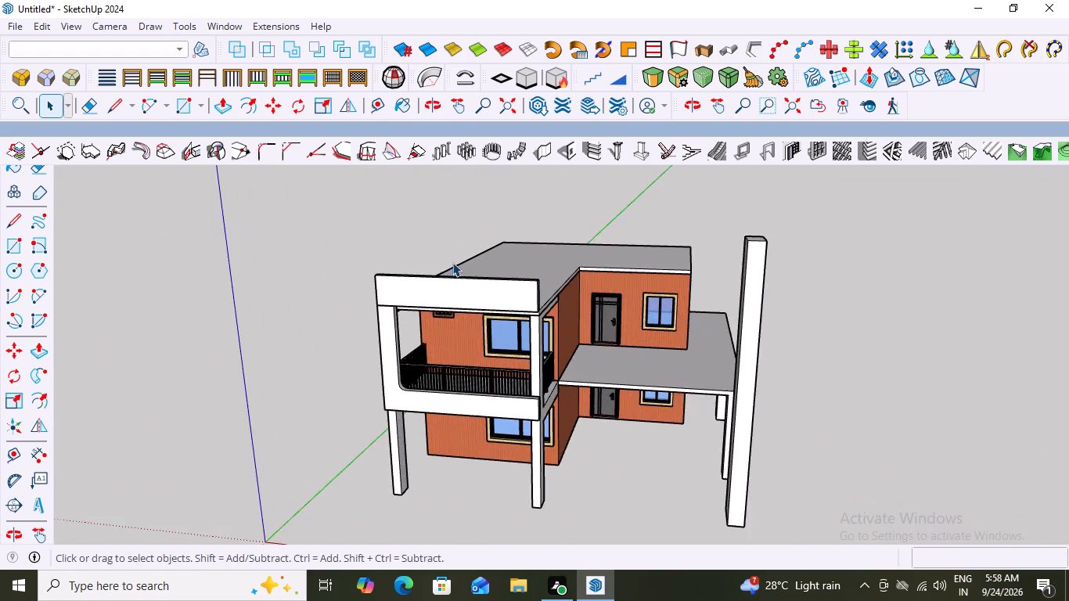
Examine the grouped roof-edge panel and its junction with the upper balcony frame from the front, below and both sides.
{"action": "scroll", "coordinate": [452, 262], "scroll_direction": "up", "scroll_amount": 5}
{"action": "scroll", "coordinate": [389, 329], "scroll_direction": "up", "scroll_amount": 5}
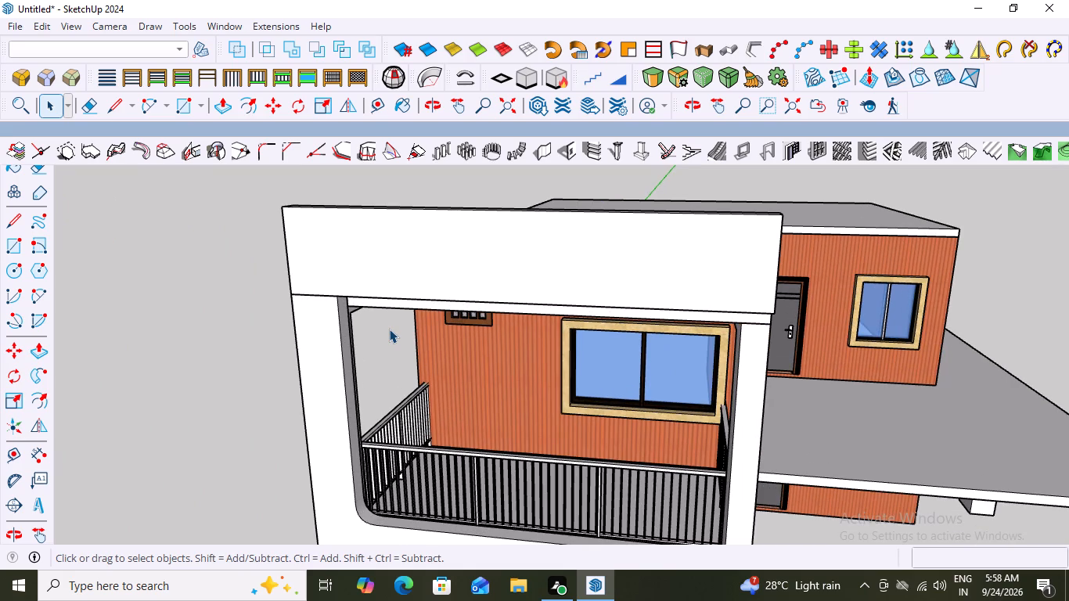
{"action": "scroll", "coordinate": [389, 329], "scroll_direction": "down", "scroll_amount": 4}
{"action": "scroll", "coordinate": [479, 365], "scroll_direction": "down", "scroll_amount": 1}
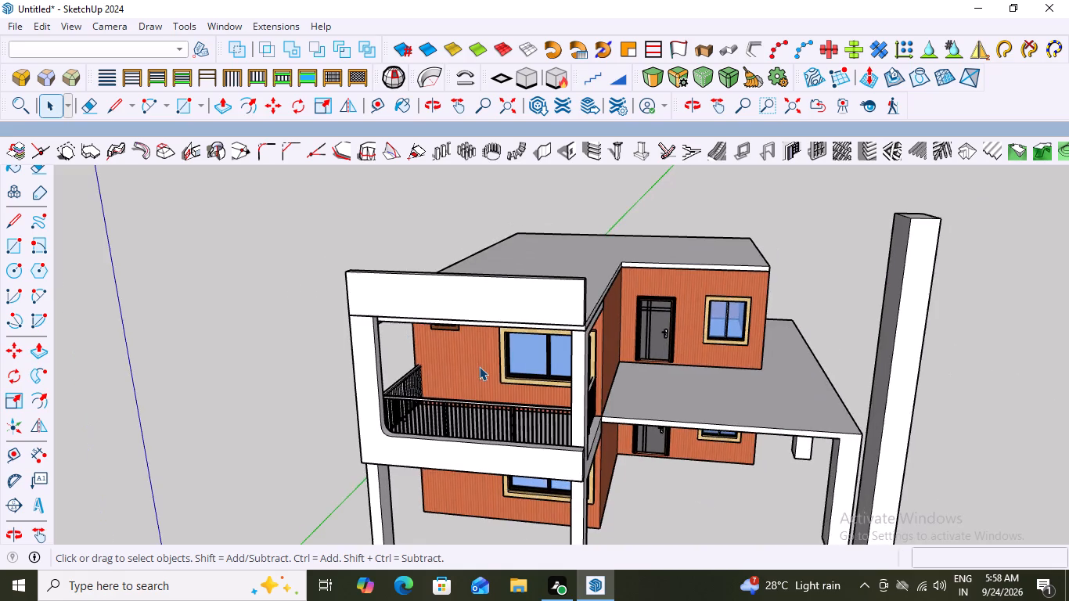
{"action": "middle_click_drag", "start_coordinate": [479, 366], "coordinate": [366, 345]}
{"action": "scroll", "coordinate": [396, 299], "scroll_direction": "up", "scroll_amount": 10}
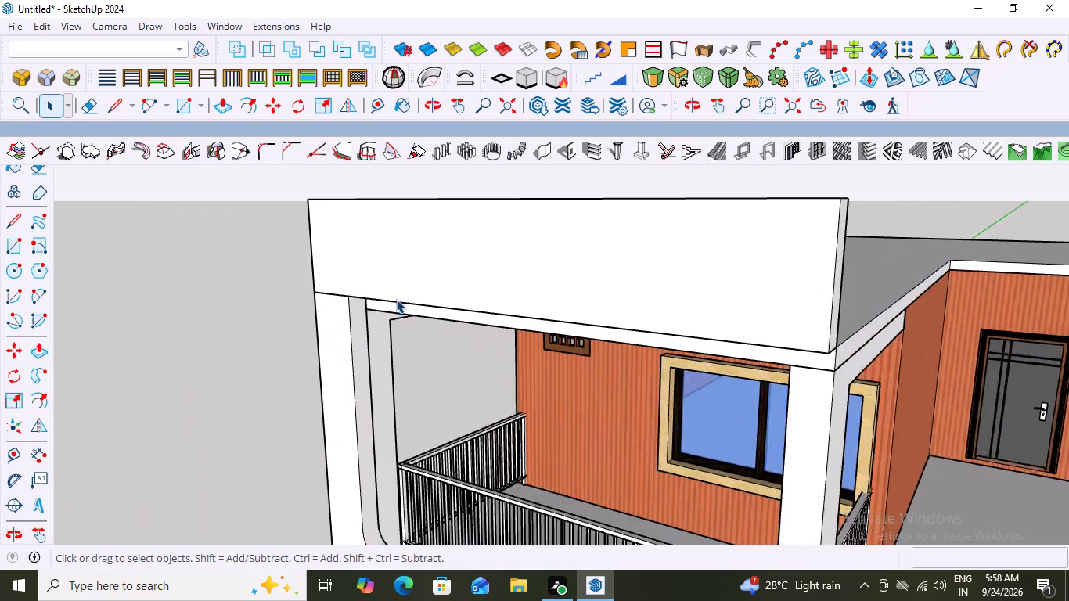
{"action": "scroll", "coordinate": [396, 299], "scroll_direction": "up", "scroll_amount": 2}
{"action": "scroll", "coordinate": [391, 312], "scroll_direction": "down", "scroll_amount": 5}
{"action": "middle_click_drag", "start_coordinate": [434, 373], "coordinate": [569, 267]}
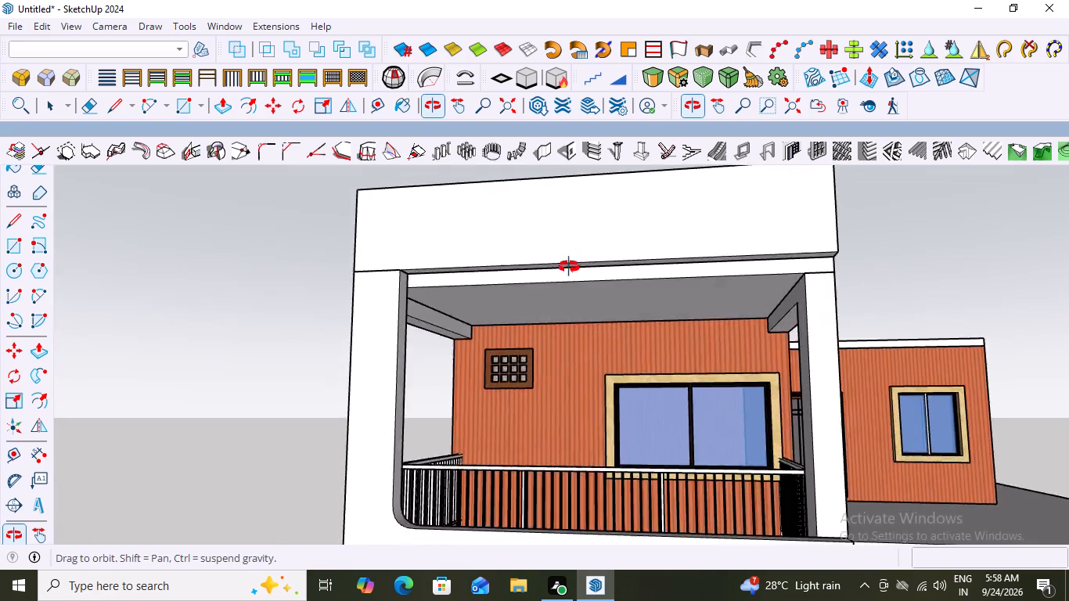
{"action": "middle_click_drag", "start_coordinate": [569, 267], "coordinate": [788, 242]}
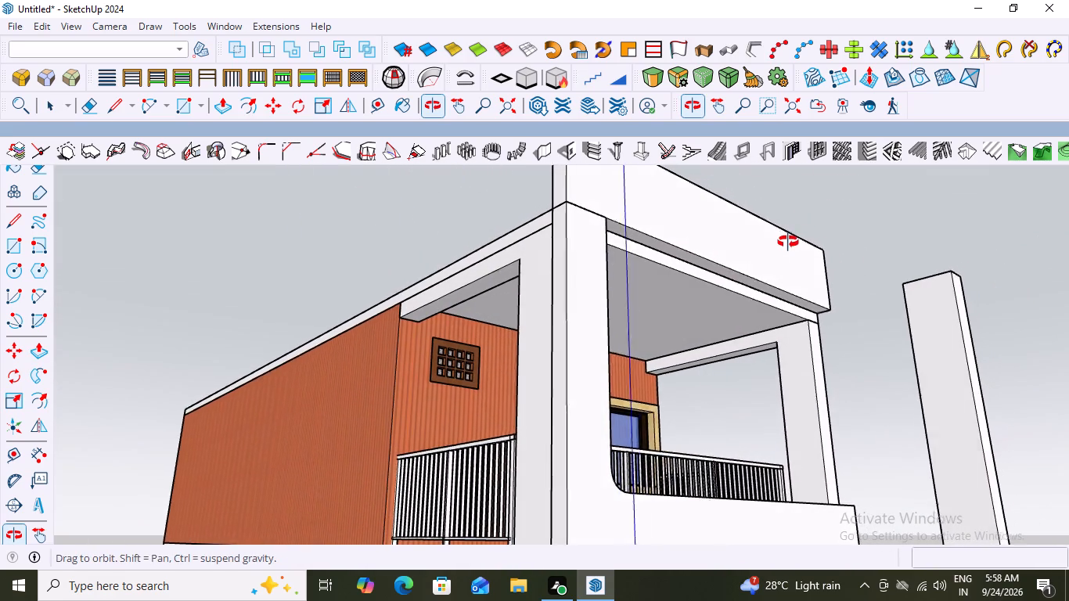
{"action": "middle_click_drag", "start_coordinate": [788, 242], "coordinate": [696, 300]}
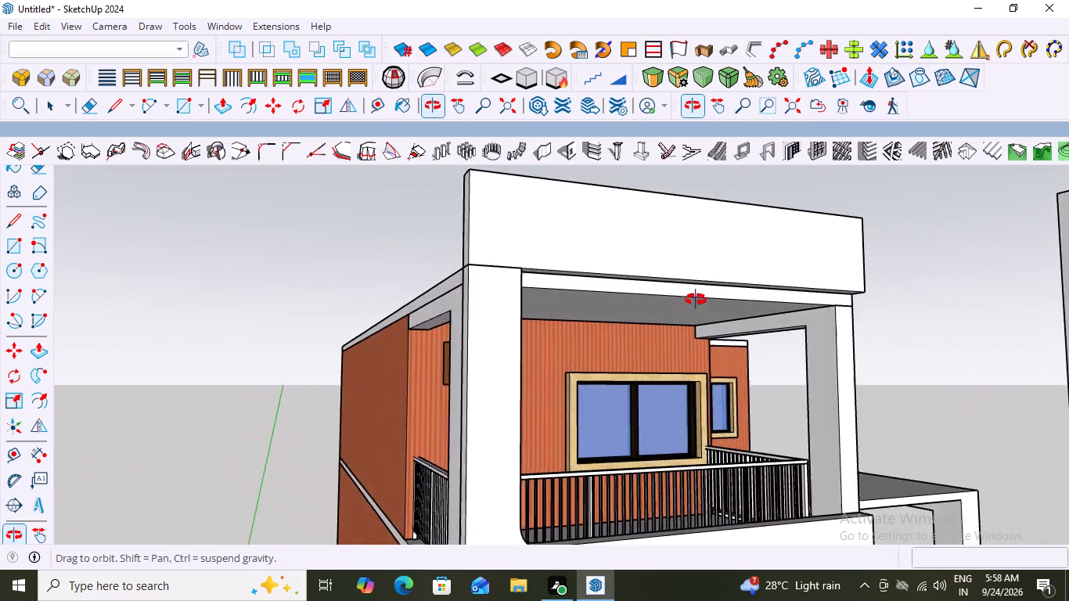
{"action": "middle_click_drag", "start_coordinate": [696, 300], "coordinate": [297, 293]}
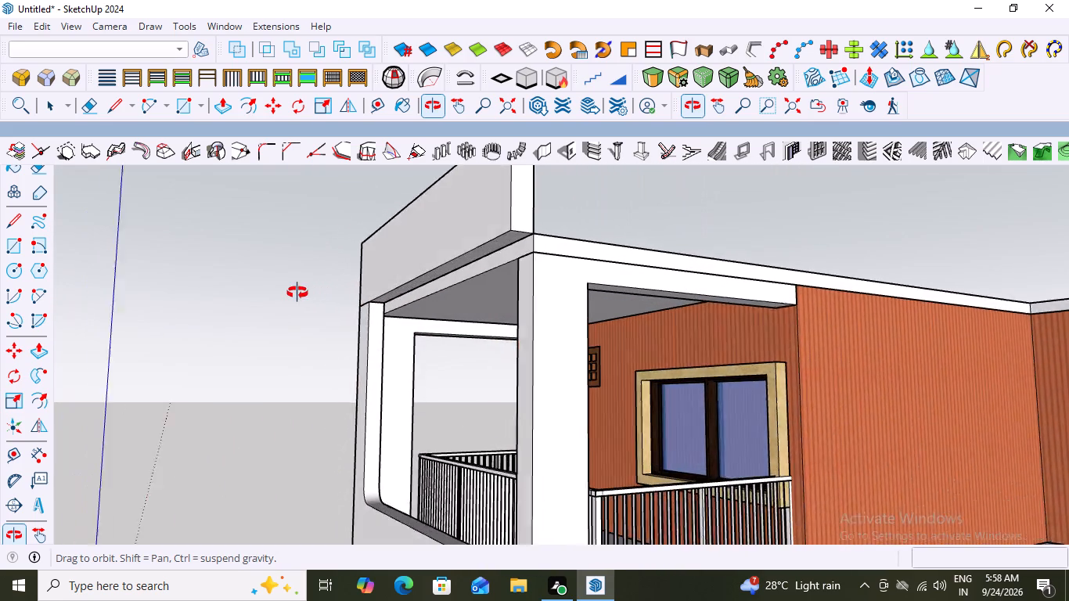
{"action": "middle_click_drag", "start_coordinate": [297, 293], "coordinate": [187, 355]}
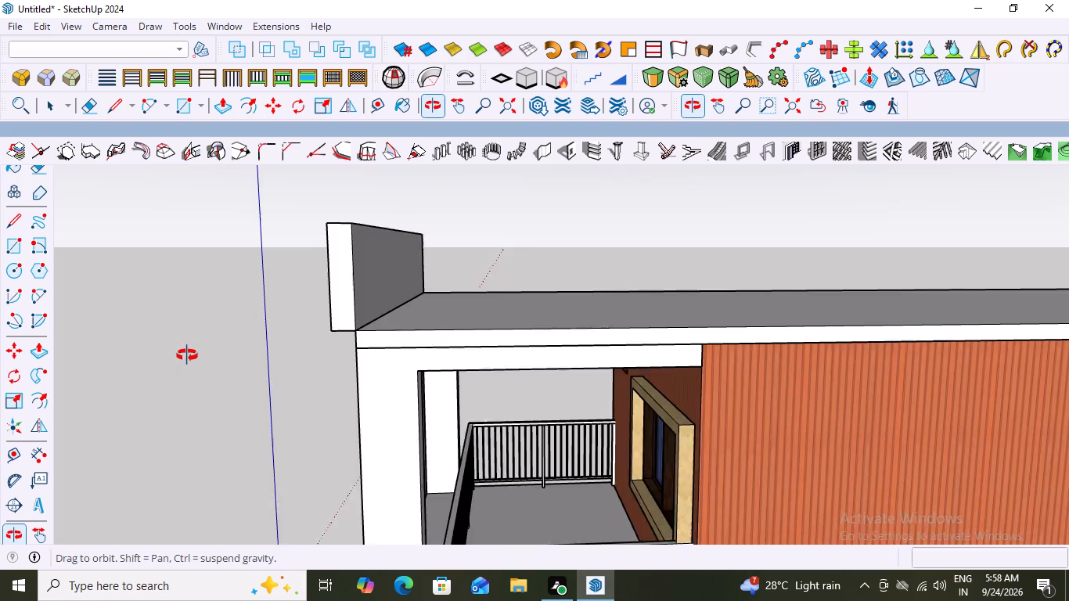
{"action": "middle_click_drag", "start_coordinate": [187, 355], "coordinate": [376, 362]}
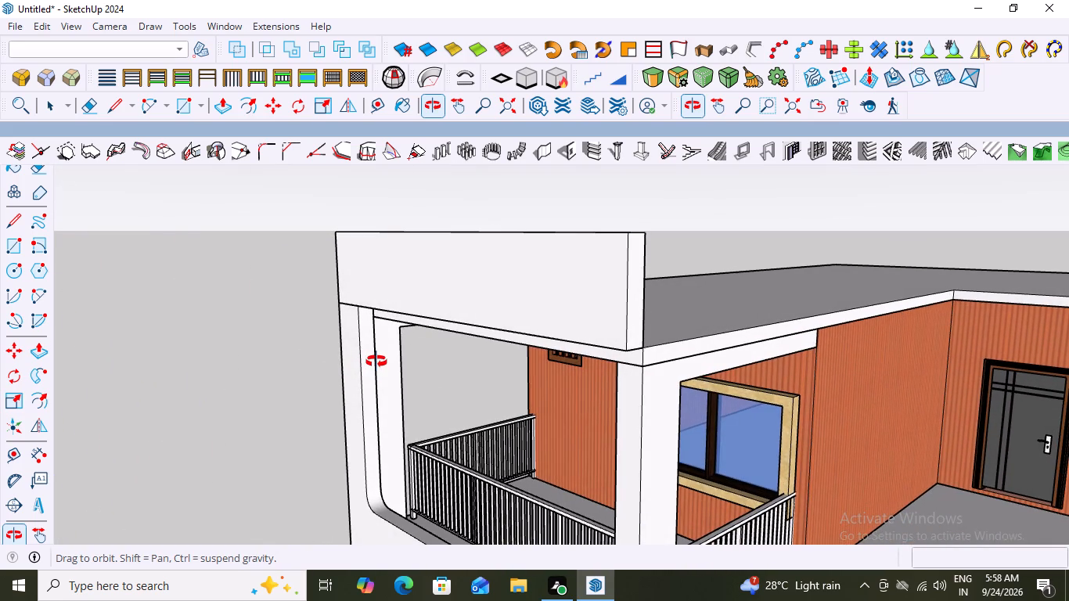
{"action": "middle_click_drag", "start_coordinate": [376, 362], "coordinate": [635, 303]}
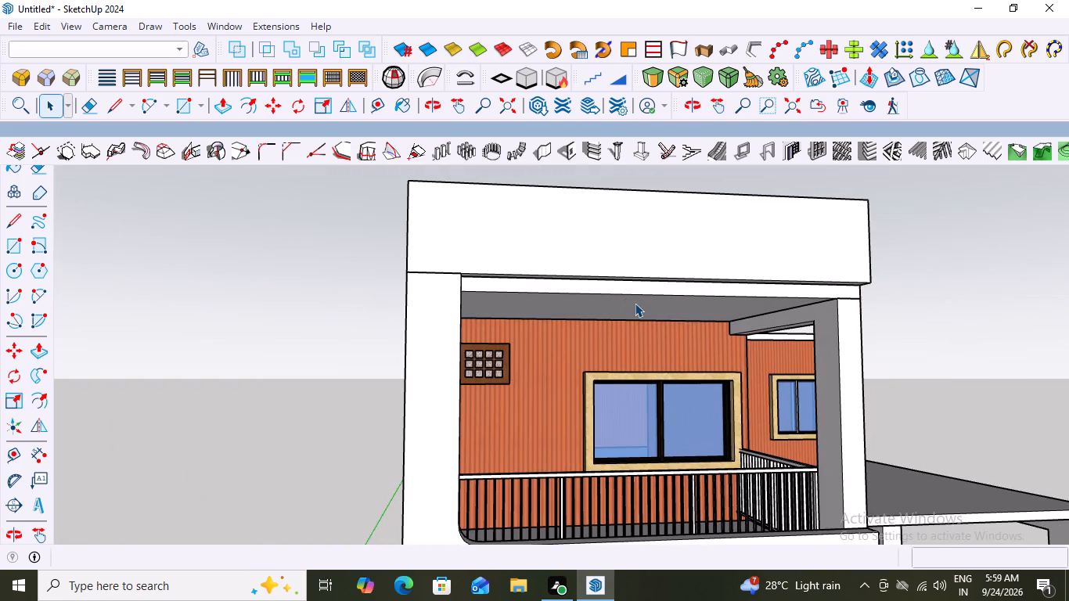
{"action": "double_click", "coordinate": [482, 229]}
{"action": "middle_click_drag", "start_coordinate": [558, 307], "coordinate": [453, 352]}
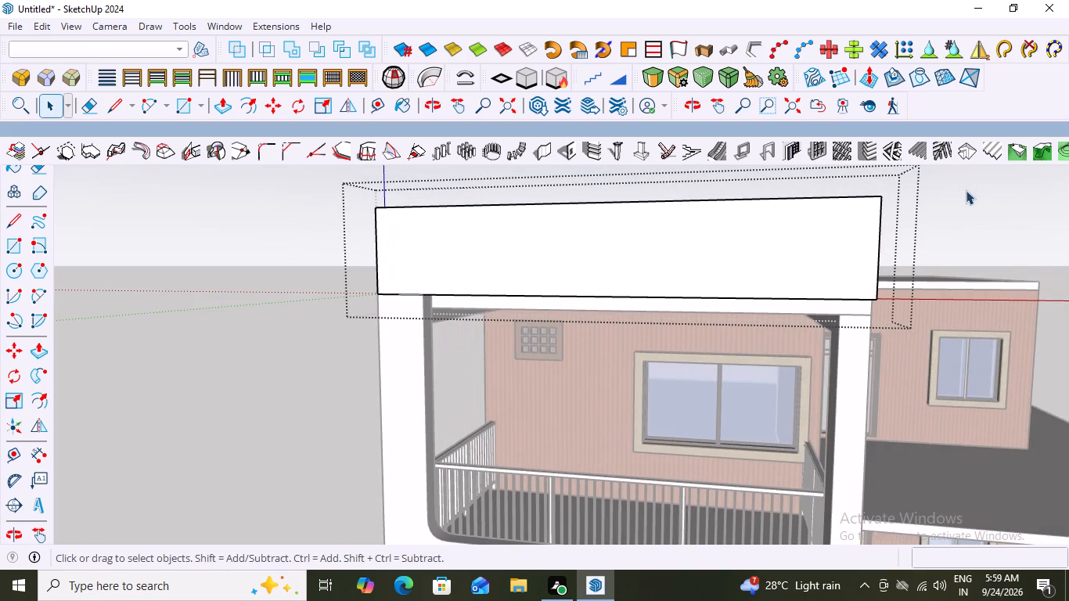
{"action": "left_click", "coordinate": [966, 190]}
Examine the corner where the roof-edge panel meets the roof slab and the balcony column on the terrace side.
{"action": "middle_click_drag", "start_coordinate": [643, 270], "coordinate": [858, 302]}
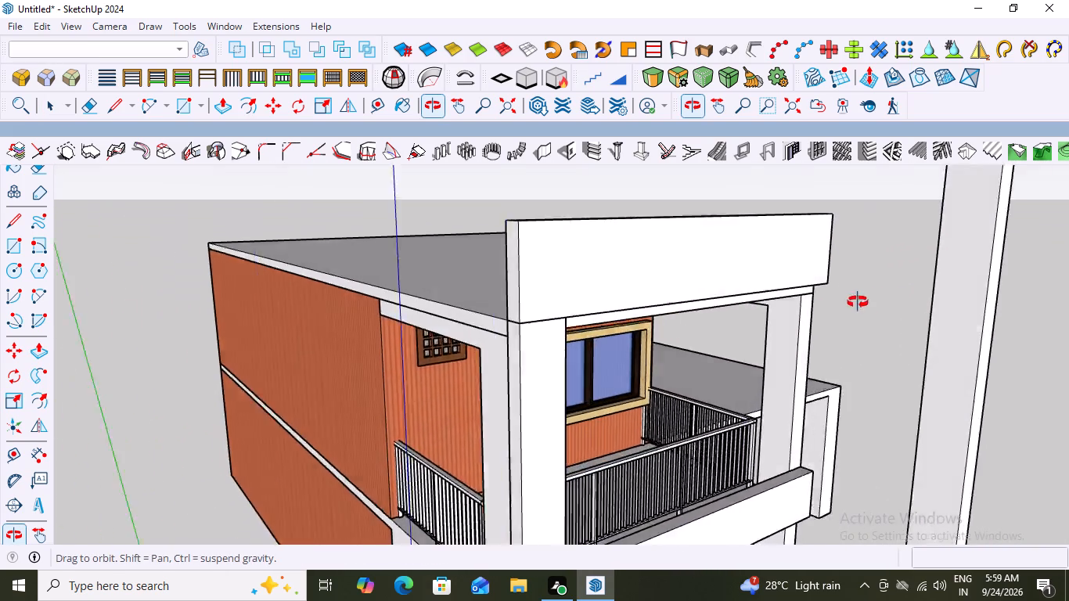
{"action": "middle_click_drag", "start_coordinate": [858, 302], "coordinate": [440, 291]}
{"action": "scroll", "coordinate": [491, 363], "scroll_direction": "up", "scroll_amount": 1}
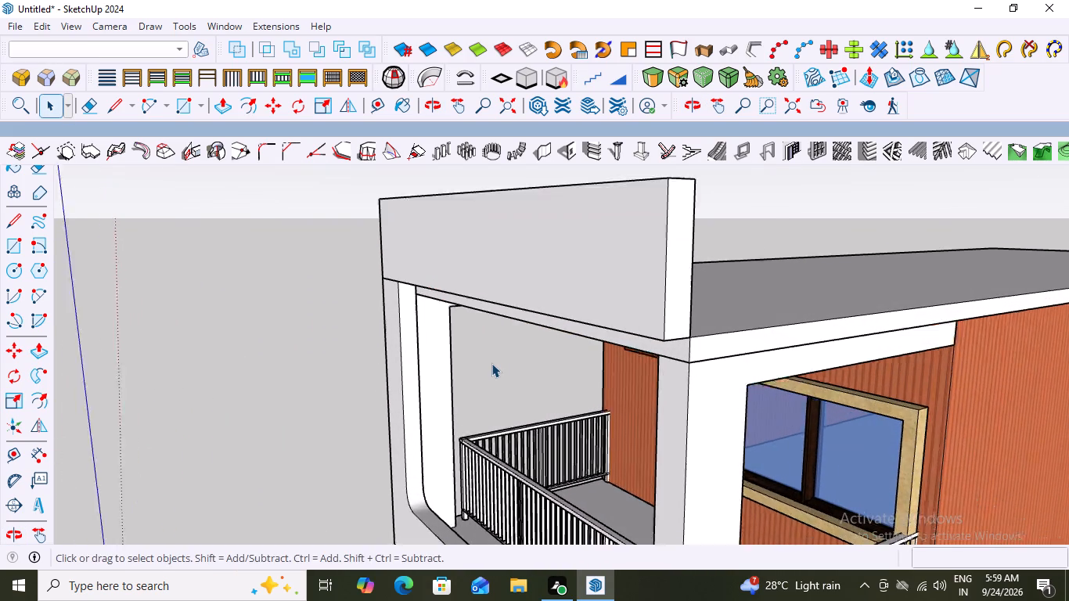
{"action": "scroll", "coordinate": [491, 363], "scroll_direction": "up", "scroll_amount": 1}
{"action": "scroll", "coordinate": [491, 353], "scroll_direction": "down", "scroll_amount": 1}
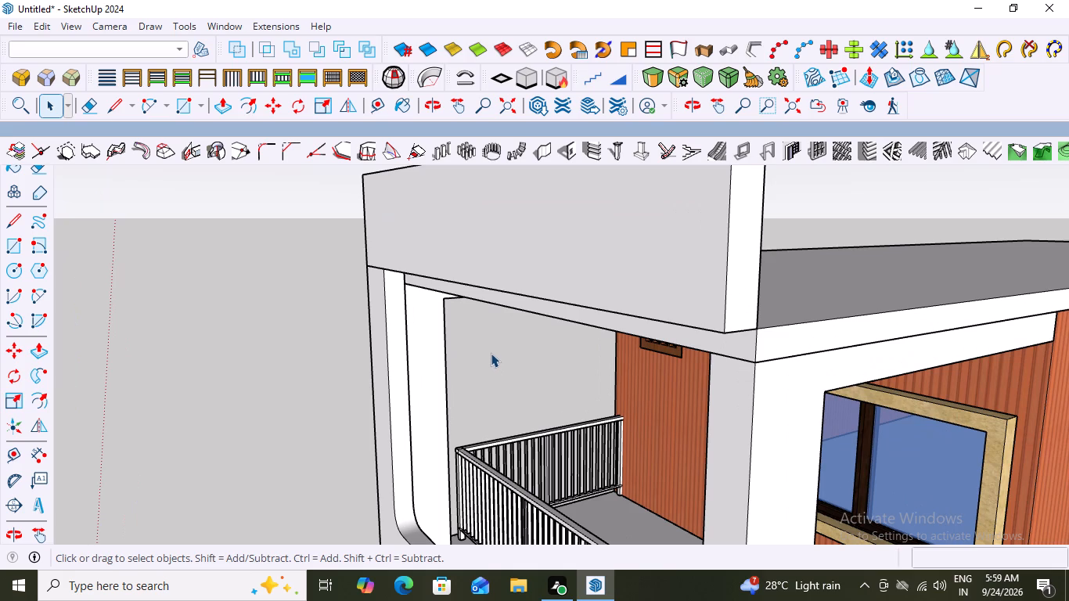
{"action": "scroll", "coordinate": [491, 353], "scroll_direction": "down", "scroll_amount": 3}
{"action": "middle_click_drag", "start_coordinate": [499, 357], "coordinate": [548, 356]}
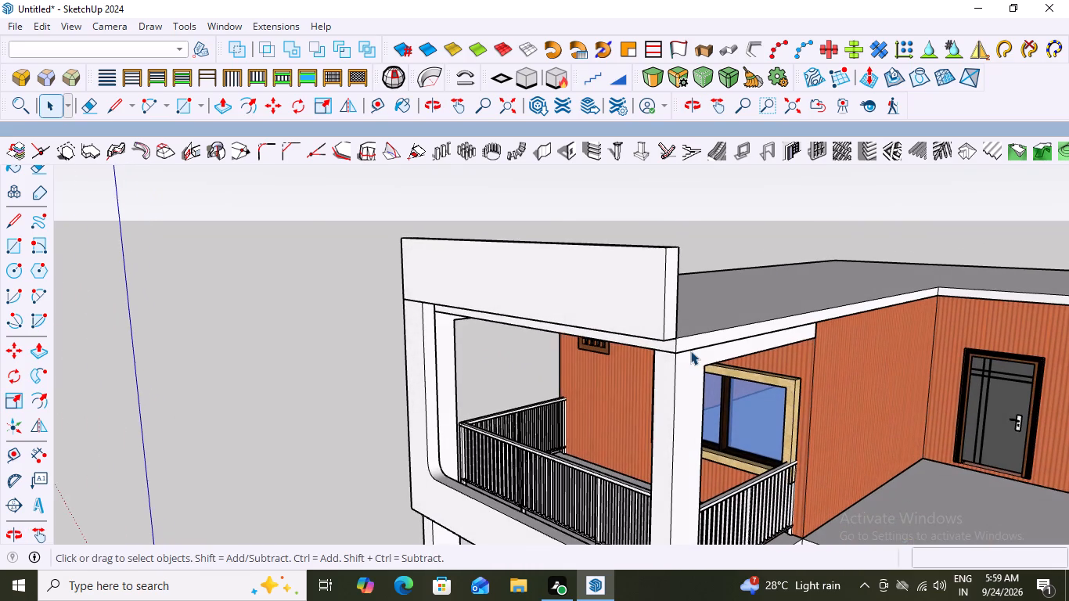
{"action": "scroll", "coordinate": [689, 351], "scroll_direction": "up", "scroll_amount": 4}
{"action": "middle_click_drag", "start_coordinate": [698, 342], "coordinate": [633, 355]}
{"action": "scroll", "coordinate": [539, 380], "scroll_direction": "up", "scroll_amount": 3}
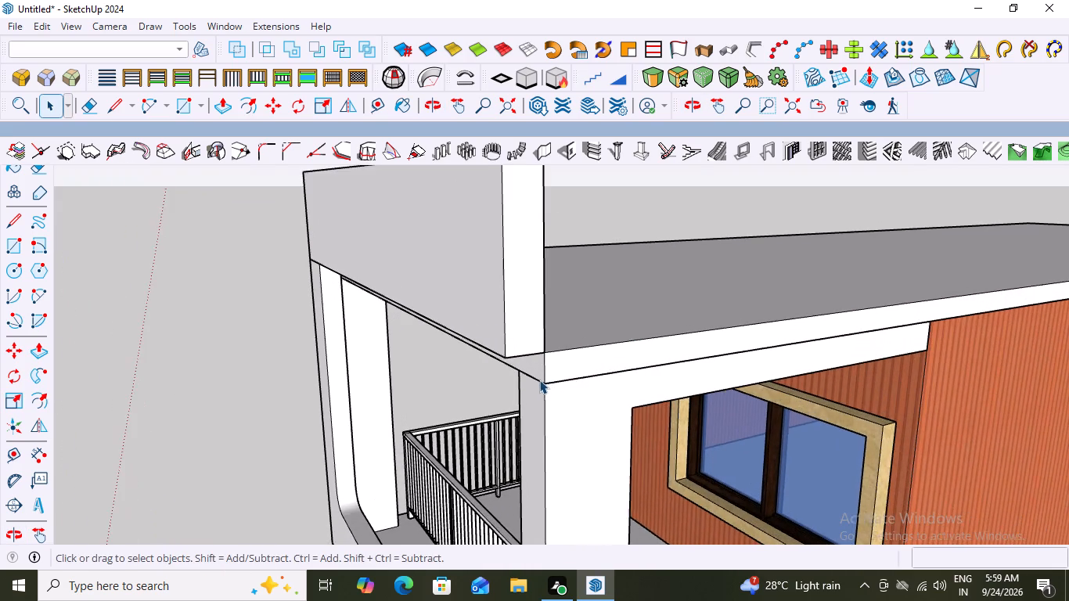
{"action": "scroll", "coordinate": [534, 379], "scroll_direction": "up", "scroll_amount": 6}
{"action": "scroll", "coordinate": [533, 379], "scroll_direction": "down", "scroll_amount": 2}
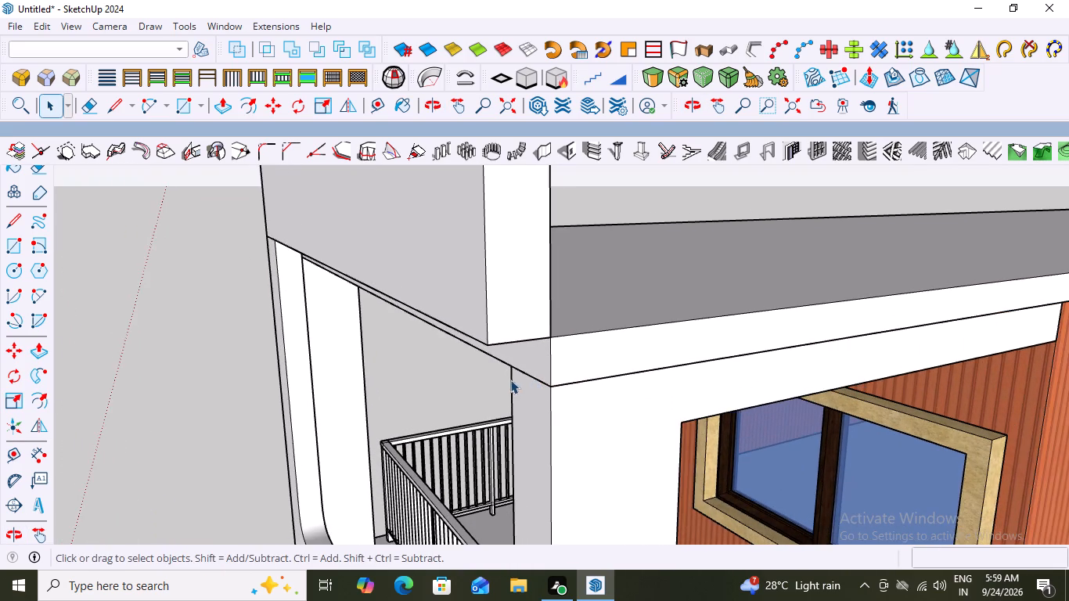
{"action": "middle_click_drag", "start_coordinate": [509, 379], "coordinate": [570, 269]}
{"action": "scroll", "coordinate": [570, 269], "scroll_direction": "down", "scroll_amount": 9}
{"action": "middle_click_drag", "start_coordinate": [514, 342], "coordinate": [537, 434]}
{"action": "scroll", "coordinate": [588, 433], "scroll_direction": "down", "scroll_amount": 2}
{"action": "scroll", "coordinate": [771, 343], "scroll_direction": "down", "scroll_amount": 7}
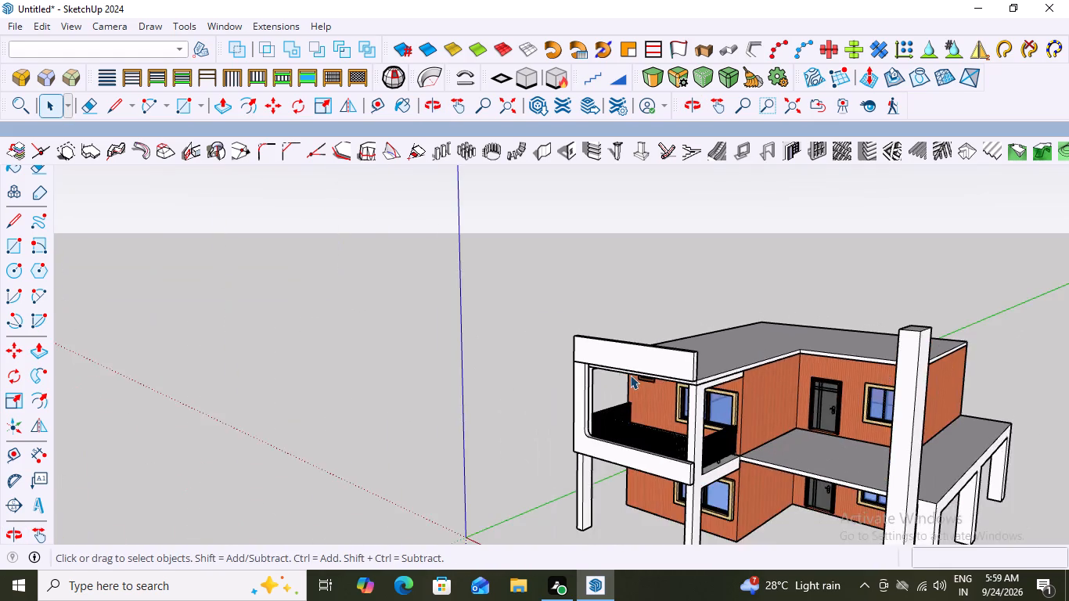
Examine the whole front of the house with the finished balcony frame and the tall free-standing column beside it.
{"action": "scroll", "coordinate": [630, 375], "scroll_direction": "up", "scroll_amount": 7}
{"action": "middle_click_drag", "start_coordinate": [673, 396], "coordinate": [820, 405]}
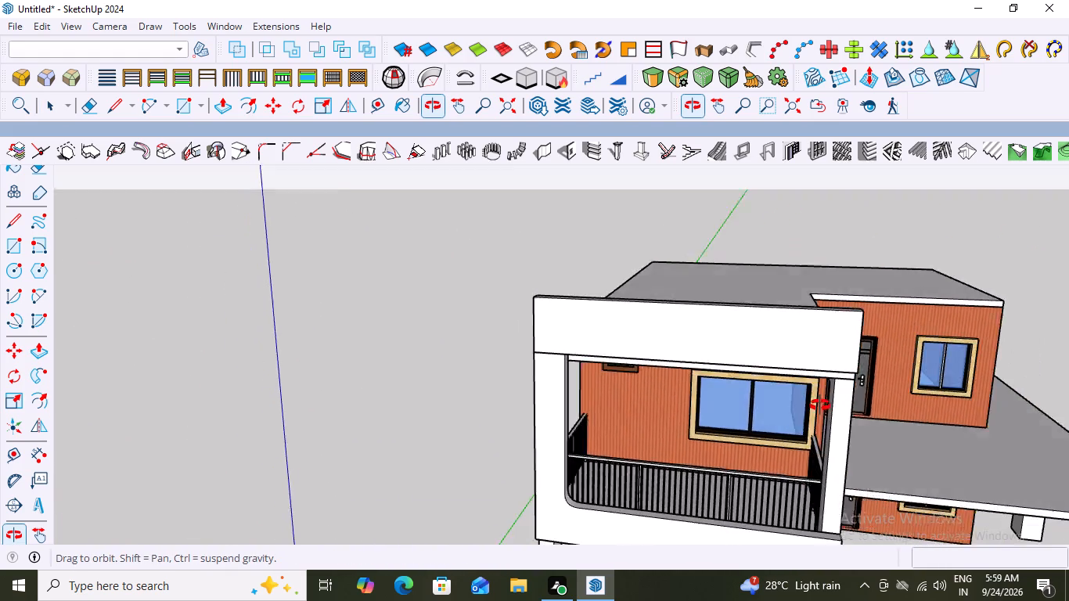
{"action": "middle_click_drag", "start_coordinate": [820, 405], "coordinate": [833, 396]}
{"action": "scroll", "coordinate": [725, 376], "scroll_direction": "down", "scroll_amount": 9}
{"action": "middle_click_drag", "start_coordinate": [743, 427], "coordinate": [749, 426]}
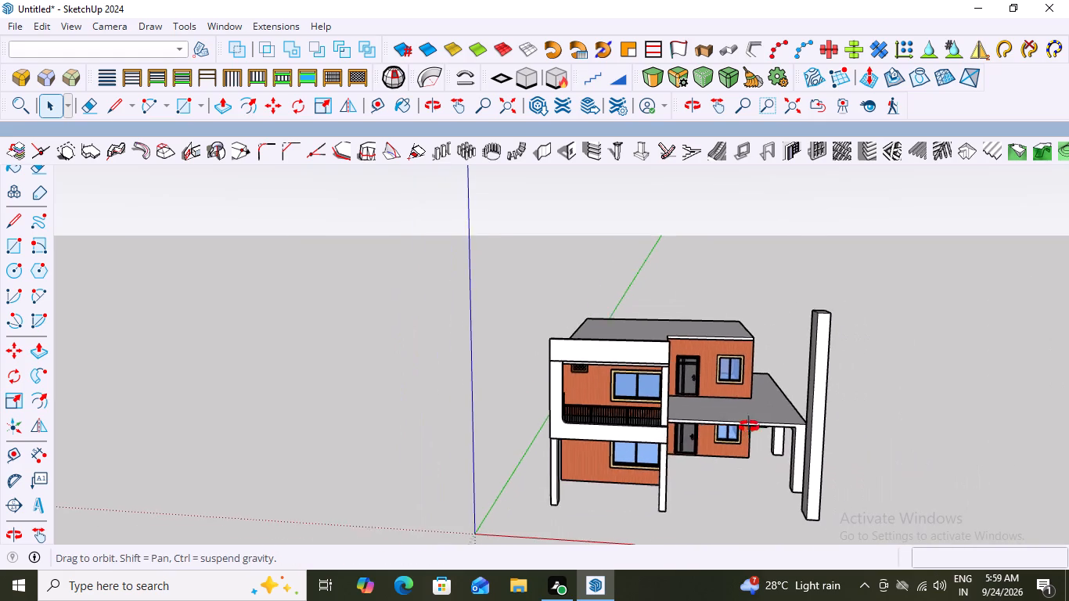
{"action": "middle_click_drag", "start_coordinate": [749, 426], "coordinate": [799, 435]}
{"action": "scroll", "coordinate": [799, 435], "scroll_direction": "up", "scroll_amount": 2}
{"action": "scroll", "coordinate": [552, 416], "scroll_direction": "up", "scroll_amount": 4}
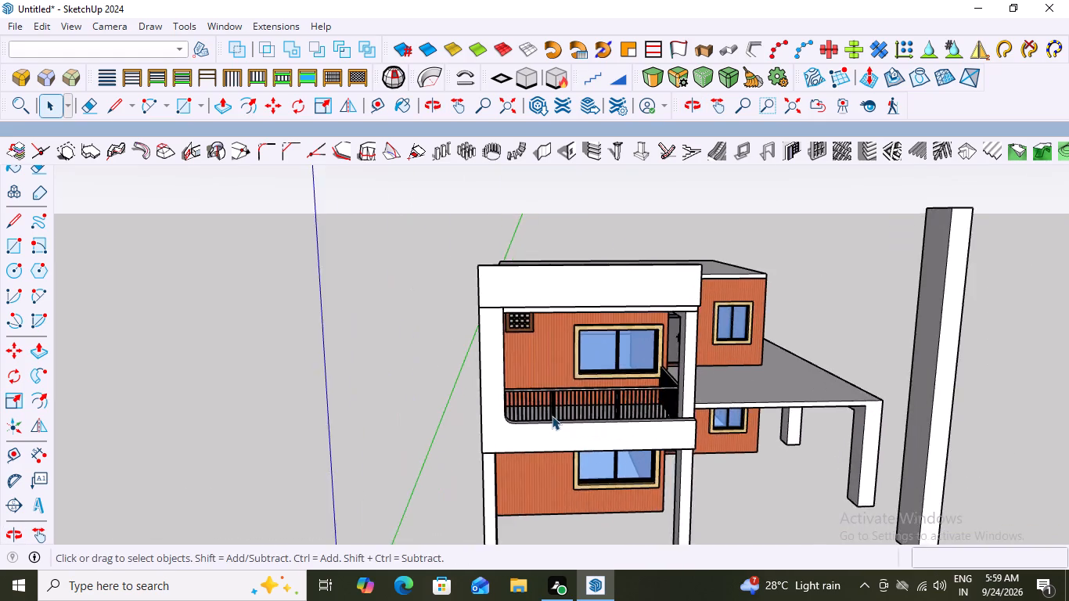
{"action": "scroll", "coordinate": [552, 416], "scroll_direction": "up", "scroll_amount": 2}
{"action": "scroll", "coordinate": [552, 416], "scroll_direction": "down", "scroll_amount": 7}
{"action": "middle_click_drag", "start_coordinate": [673, 398], "coordinate": [533, 414]}
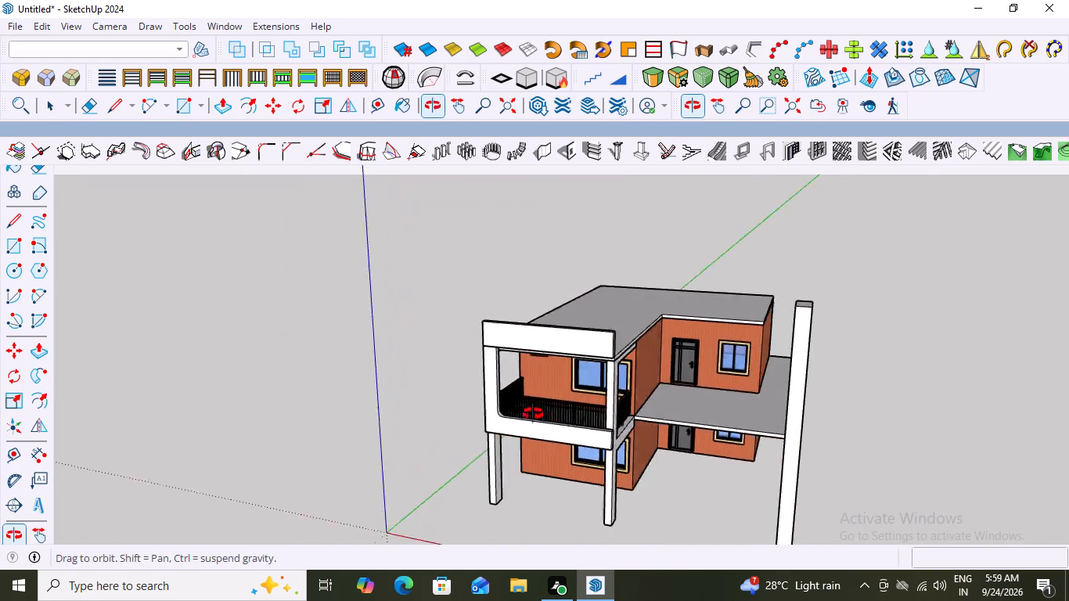
Examine the end of the balcony's slab band where it meets the terrace-side column, close up and from several angles.
{"action": "middle_click_drag", "start_coordinate": [533, 414], "coordinate": [399, 393]}
{"action": "scroll", "coordinate": [524, 458], "scroll_direction": "up", "scroll_amount": 10}
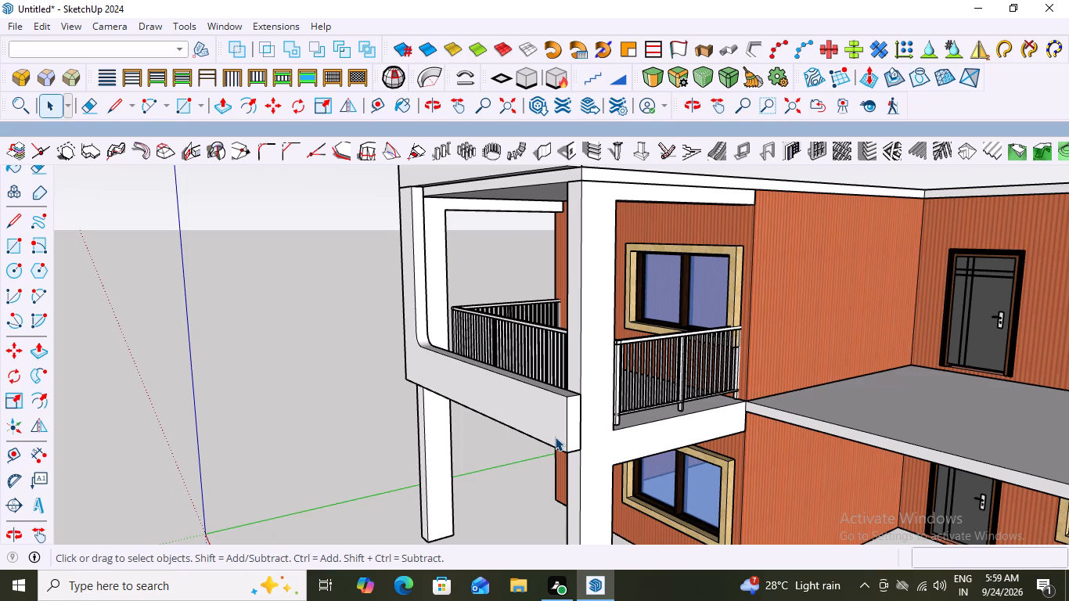
{"action": "scroll", "coordinate": [555, 437], "scroll_direction": "down", "scroll_amount": 2}
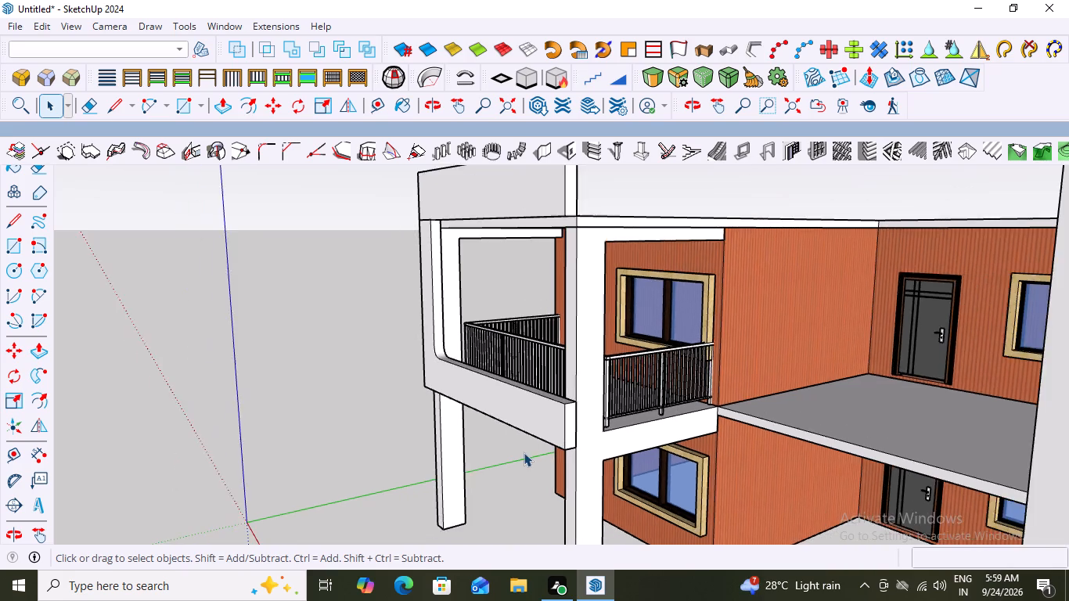
{"action": "scroll", "coordinate": [523, 452], "scroll_direction": "down", "scroll_amount": 2}
{"action": "middle_click_drag", "start_coordinate": [518, 454], "coordinate": [600, 444]}
{"action": "middle_click_drag", "start_coordinate": [639, 439], "coordinate": [1025, 407]}
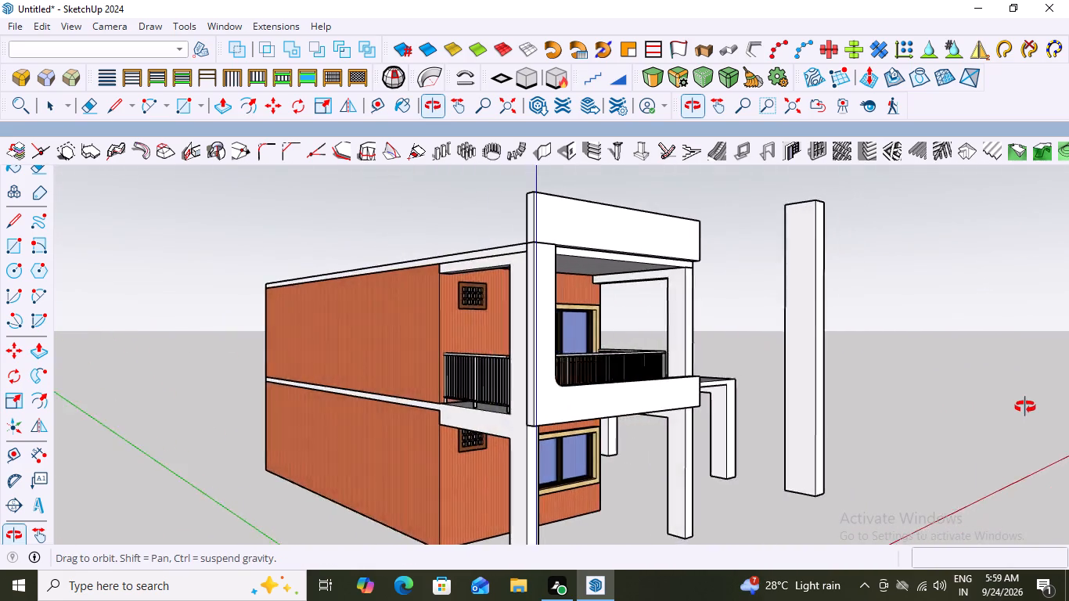
{"action": "middle_click_drag", "start_coordinate": [1025, 407], "coordinate": [581, 459]}
{"action": "middle_click_drag", "start_coordinate": [570, 457], "coordinate": [562, 454]}
{"action": "scroll", "coordinate": [562, 454], "scroll_direction": "up", "scroll_amount": 7}
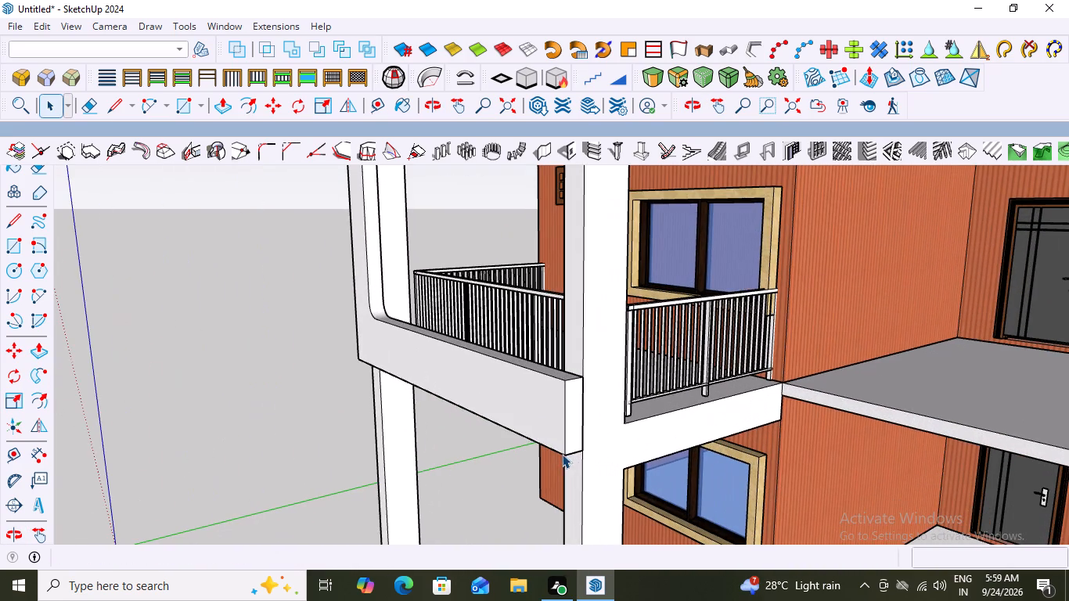
{"action": "scroll", "coordinate": [575, 443], "scroll_direction": "down", "scroll_amount": 12}
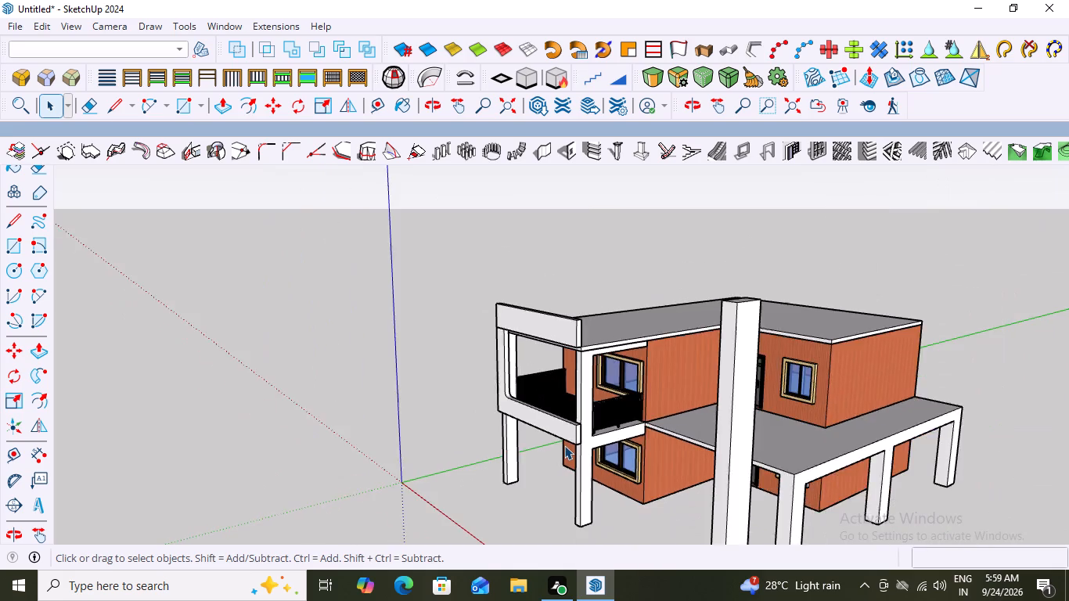
{"action": "scroll", "coordinate": [564, 445], "scroll_direction": "down", "scroll_amount": 3}
{"action": "middle_click_drag", "start_coordinate": [531, 459], "coordinate": [752, 418]}
{"action": "scroll", "coordinate": [659, 437], "scroll_direction": "up", "scroll_amount": 3}
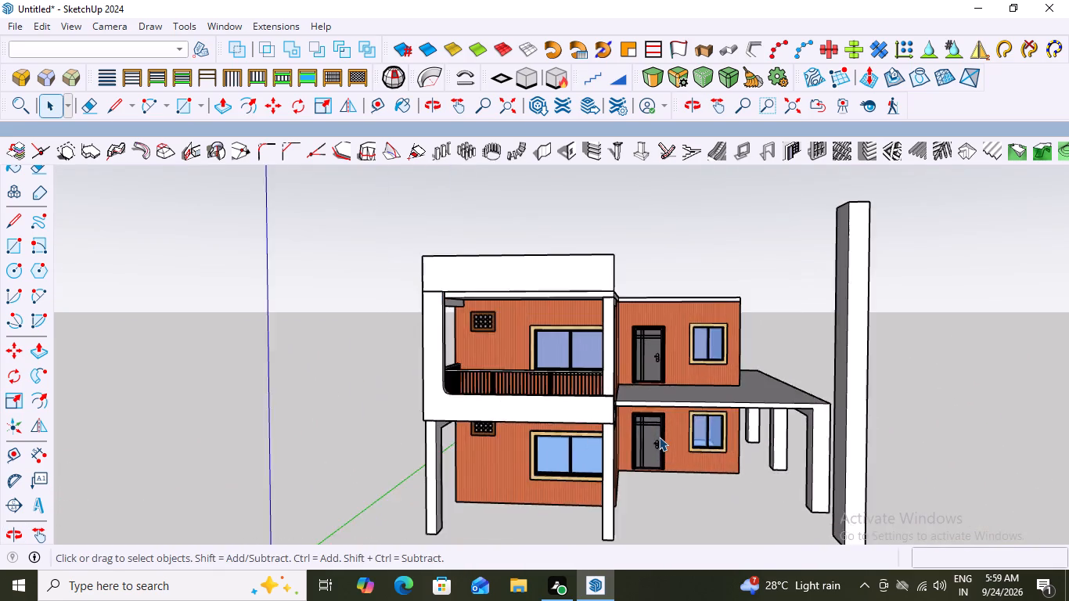
{"action": "scroll", "coordinate": [659, 437], "scroll_direction": "up", "scroll_amount": 4}
{"action": "scroll", "coordinate": [565, 412], "scroll_direction": "up", "scroll_amount": 5}
{"action": "middle_click_drag", "start_coordinate": [619, 405], "coordinate": [480, 435]}
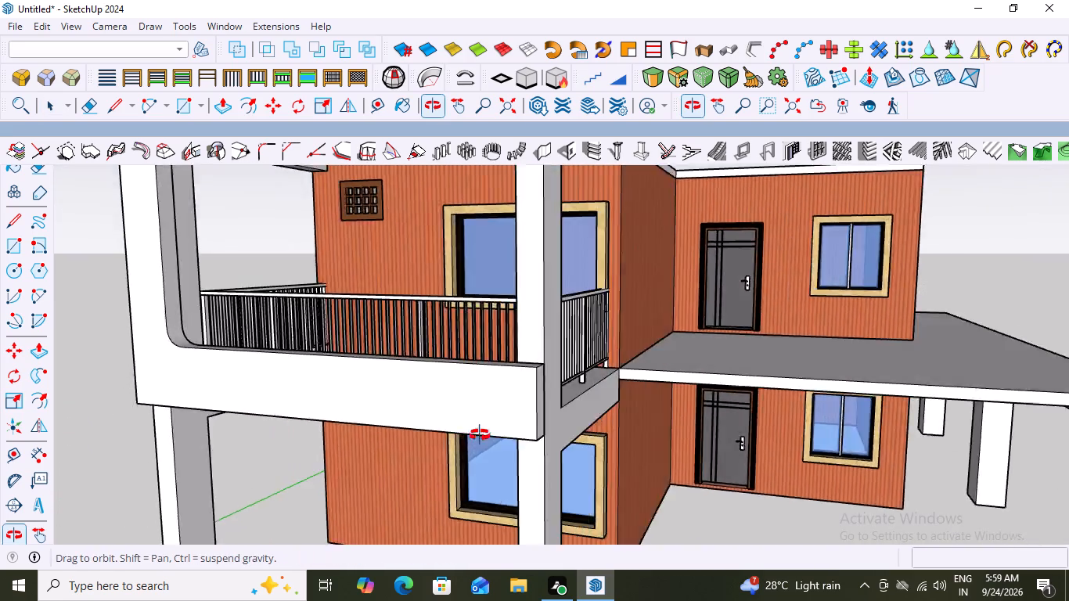
{"action": "middle_click_drag", "start_coordinate": [480, 435], "coordinate": [466, 435]}
{"action": "scroll", "coordinate": [466, 435], "scroll_direction": "up", "scroll_amount": 3}
{"action": "scroll", "coordinate": [466, 435], "scroll_direction": "down", "scroll_amount": 6}
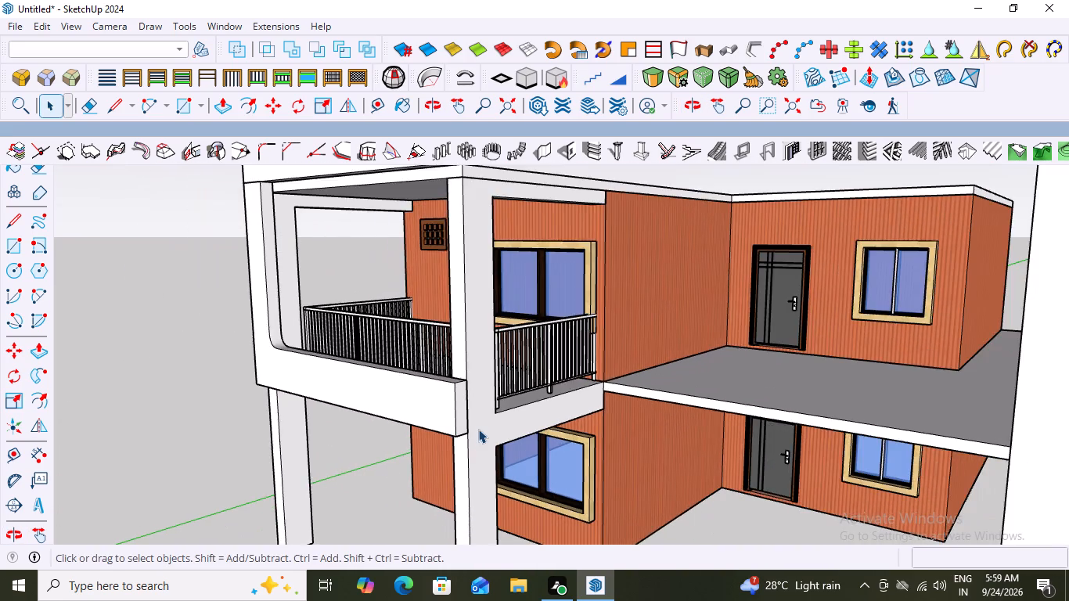
{"action": "scroll", "coordinate": [485, 432], "scroll_direction": "down", "scroll_amount": 4}
{"action": "scroll", "coordinate": [401, 434], "scroll_direction": "up", "scroll_amount": 5}
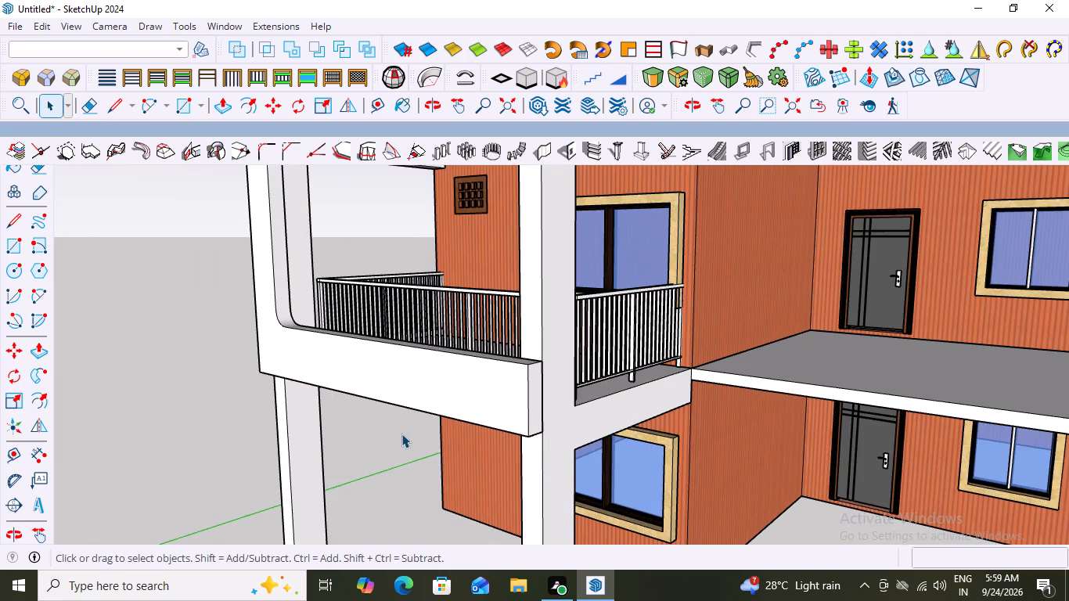
{"action": "scroll", "coordinate": [401, 434], "scroll_direction": "down", "scroll_amount": 6}
{"action": "middle_click_drag", "start_coordinate": [481, 434], "coordinate": [560, 423]}
{"action": "scroll", "coordinate": [562, 423], "scroll_direction": "down", "scroll_amount": 3}
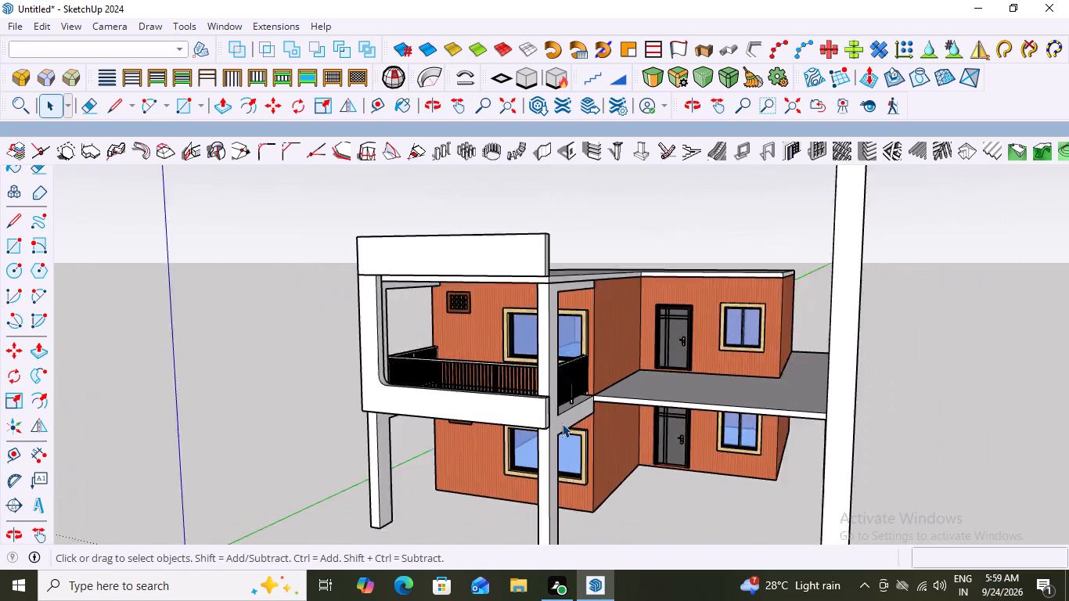
{"action": "scroll", "coordinate": [562, 423], "scroll_direction": "down", "scroll_amount": 4}
{"action": "middle_click_drag", "start_coordinate": [515, 440], "coordinate": [602, 434]}
{"action": "scroll", "coordinate": [590, 426], "scroll_direction": "up", "scroll_amount": 2}
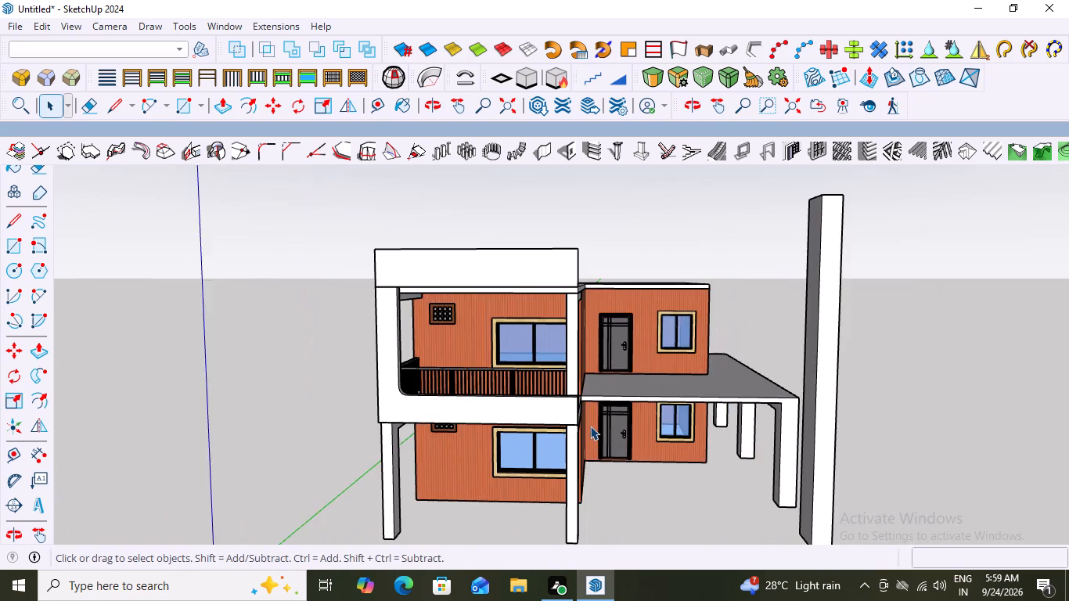
{"action": "scroll", "coordinate": [590, 426], "scroll_direction": "up", "scroll_amount": 6}
{"action": "middle_click_drag", "start_coordinate": [718, 441], "coordinate": [660, 451]}
{"action": "scroll", "coordinate": [679, 448], "scroll_direction": "down", "scroll_amount": 1}
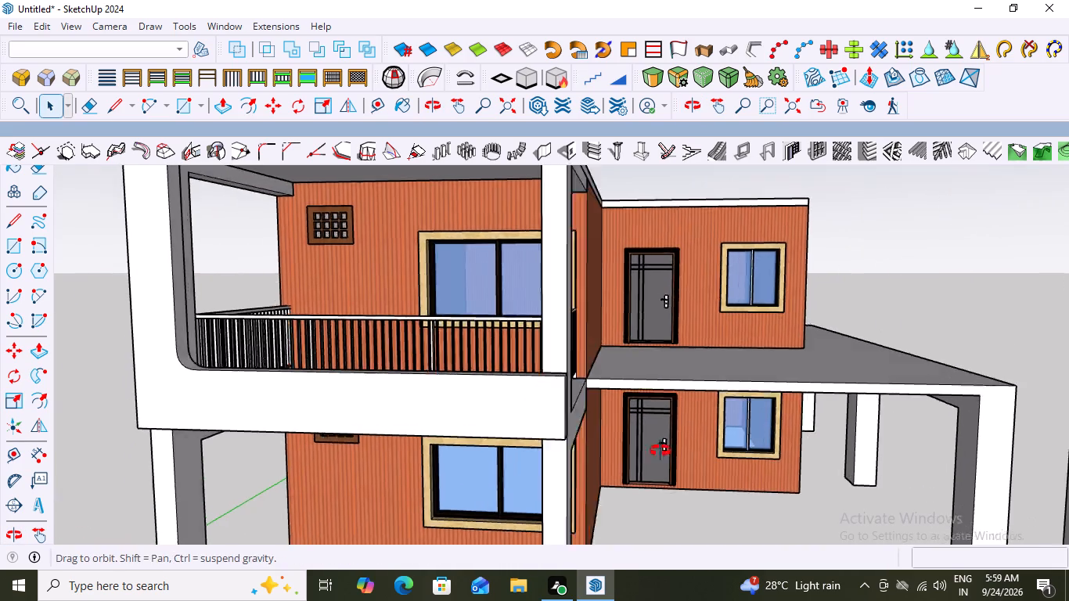
{"action": "middle_click_drag", "start_coordinate": [660, 451], "coordinate": [546, 460]}
{"action": "scroll", "coordinate": [483, 432], "scroll_direction": "up", "scroll_amount": 3}
{"action": "scroll", "coordinate": [524, 399], "scroll_direction": "down", "scroll_amount": 7}
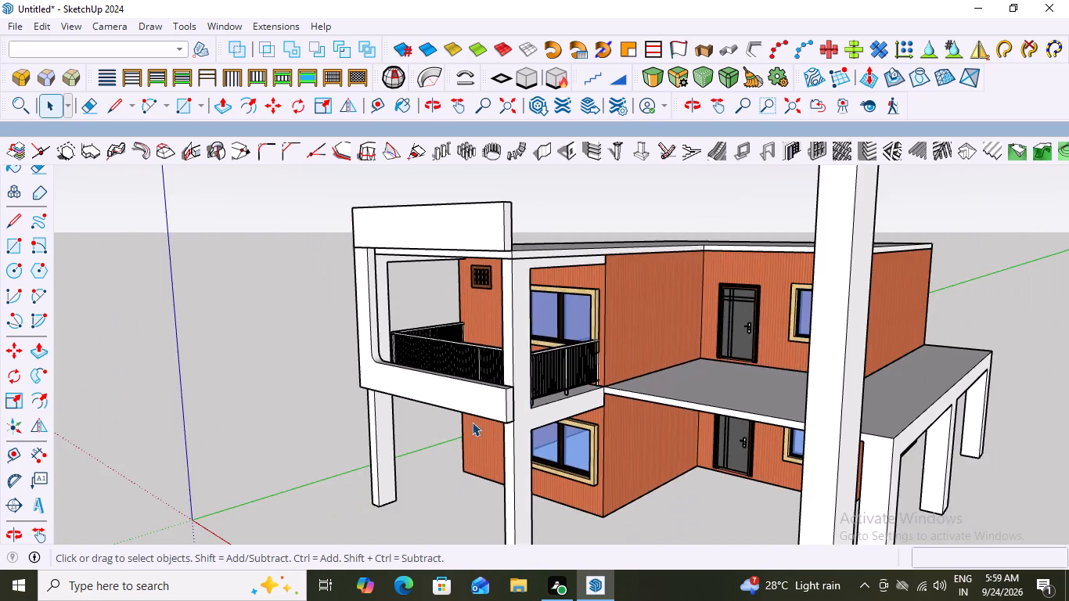
Examine the upper balcony's frame, slab band and roof-edge panel from the front, the blank side wall and the terrace side.
{"action": "middle_click_drag", "start_coordinate": [472, 422], "coordinate": [873, 440]}
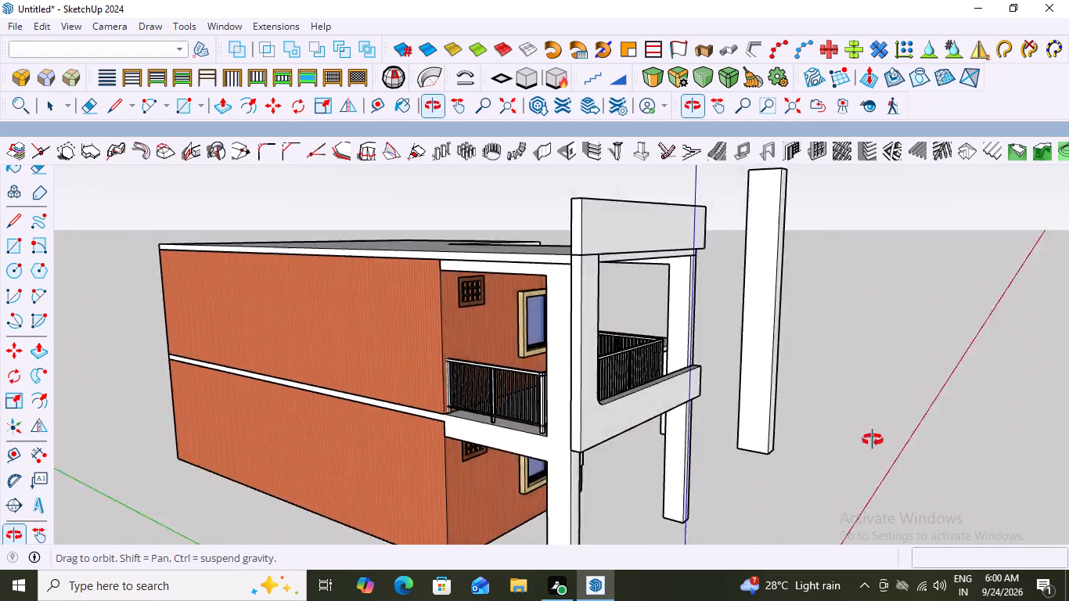
{"action": "middle_click_drag", "start_coordinate": [873, 440], "coordinate": [466, 431]}
{"action": "scroll", "coordinate": [470, 432], "scroll_direction": "up", "scroll_amount": 5}
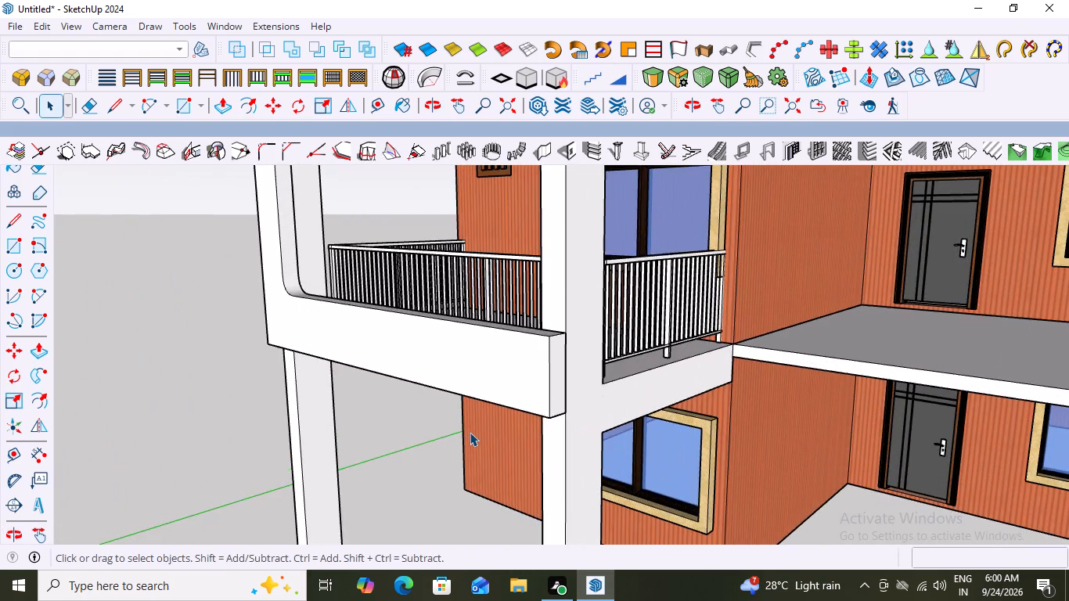
{"action": "scroll", "coordinate": [470, 432], "scroll_direction": "down", "scroll_amount": 8}
{"action": "middle_click_drag", "start_coordinate": [479, 431], "coordinate": [686, 420]}
{"action": "scroll", "coordinate": [578, 436], "scroll_direction": "up", "scroll_amount": 6}
{"action": "scroll", "coordinate": [578, 436], "scroll_direction": "down", "scroll_amount": 4}
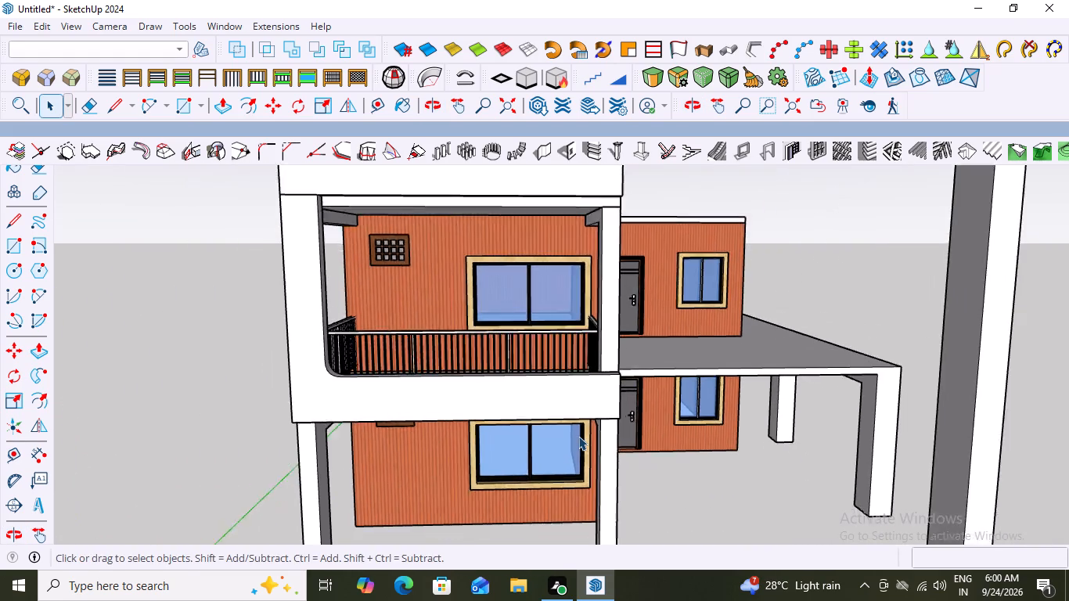
{"action": "middle_click_drag", "start_coordinate": [488, 448], "coordinate": [396, 375]}
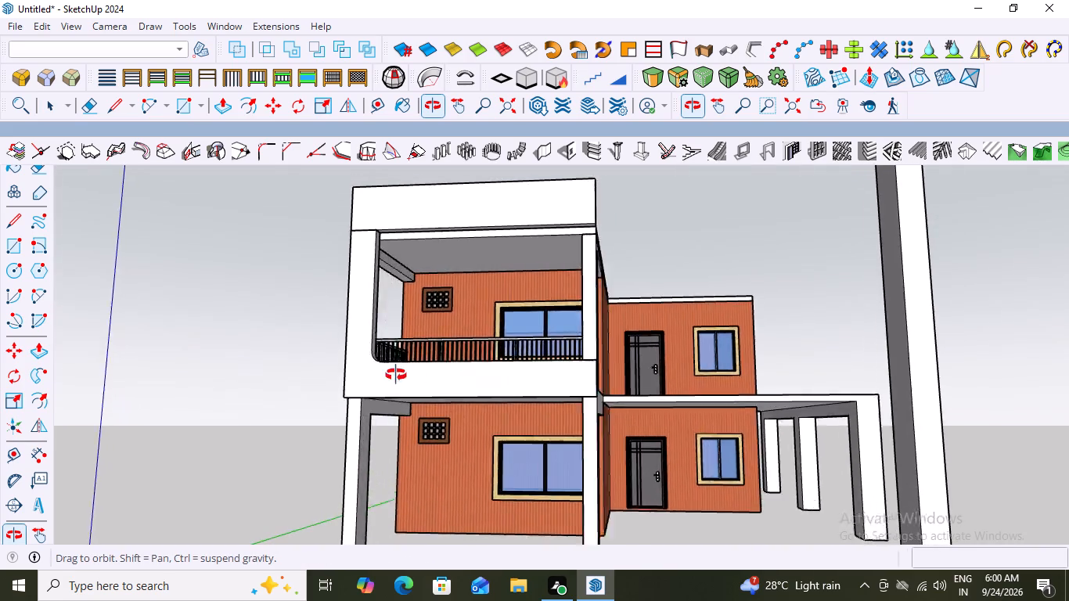
{"action": "middle_click_drag", "start_coordinate": [396, 375], "coordinate": [198, 405]}
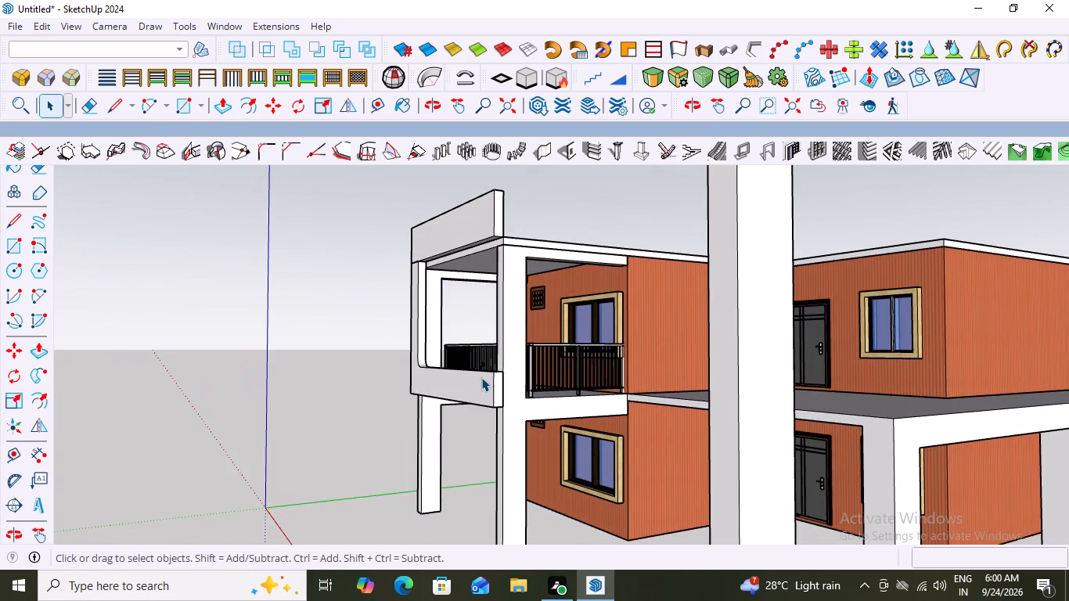
{"action": "scroll", "coordinate": [481, 377], "scroll_direction": "up", "scroll_amount": 2}
{"action": "scroll", "coordinate": [449, 425], "scroll_direction": "down", "scroll_amount": 4}
{"action": "middle_click_drag", "start_coordinate": [449, 433], "coordinate": [617, 437]}
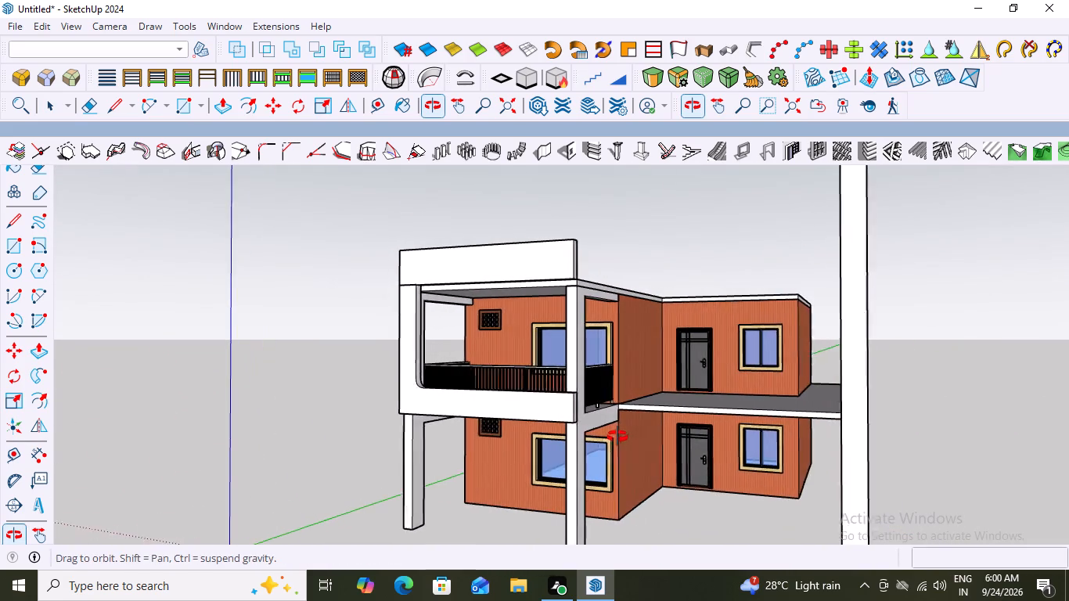
{"action": "middle_click_drag", "start_coordinate": [617, 437], "coordinate": [463, 452]}
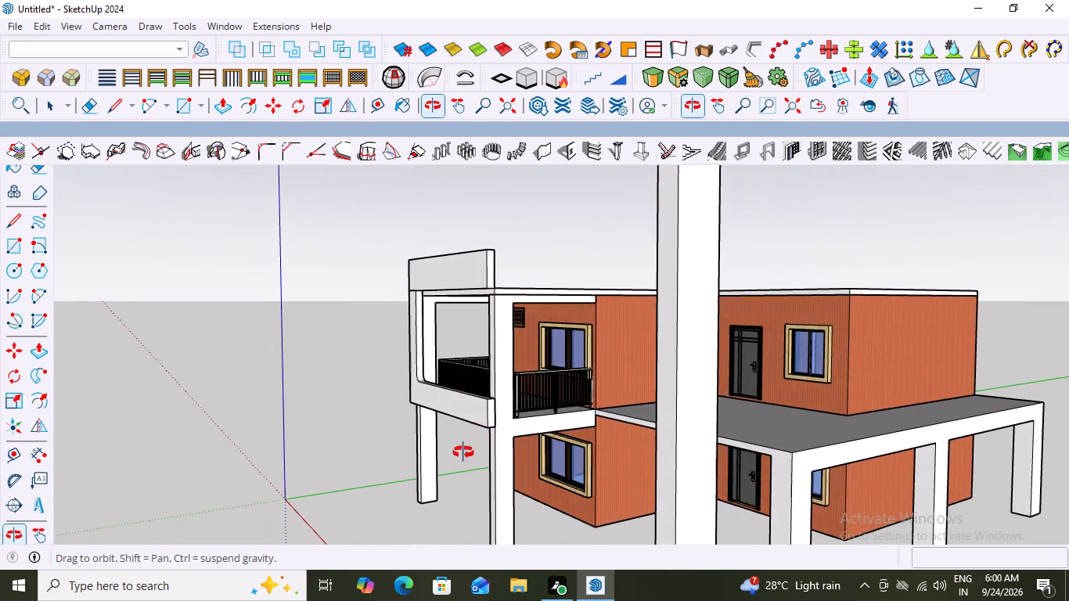
{"action": "middle_click_drag", "start_coordinate": [463, 452], "coordinate": [814, 480]}
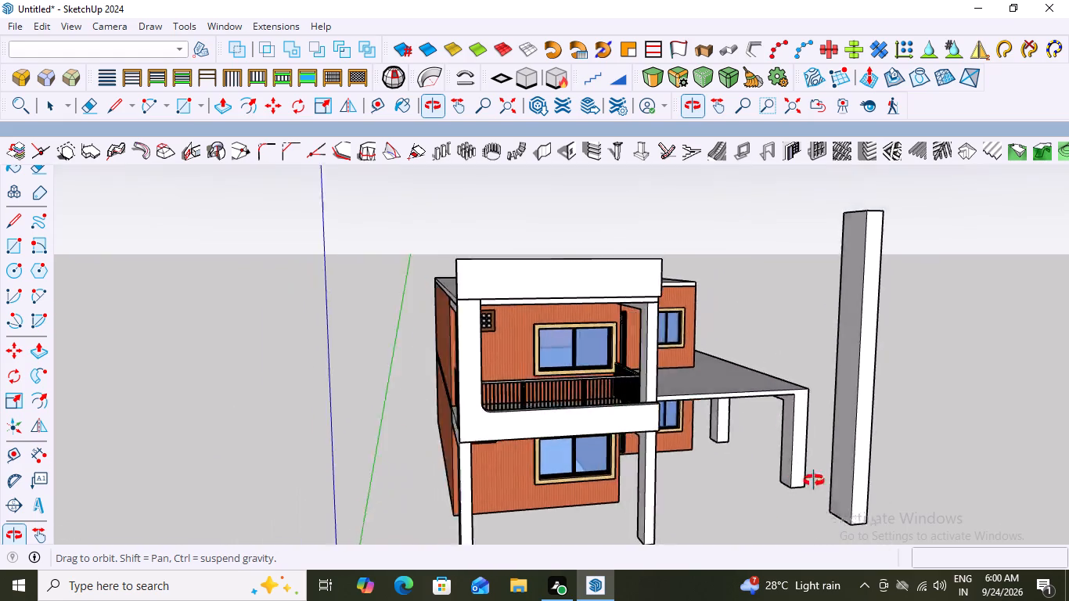
{"action": "middle_click_drag", "start_coordinate": [814, 480], "coordinate": [740, 473]}
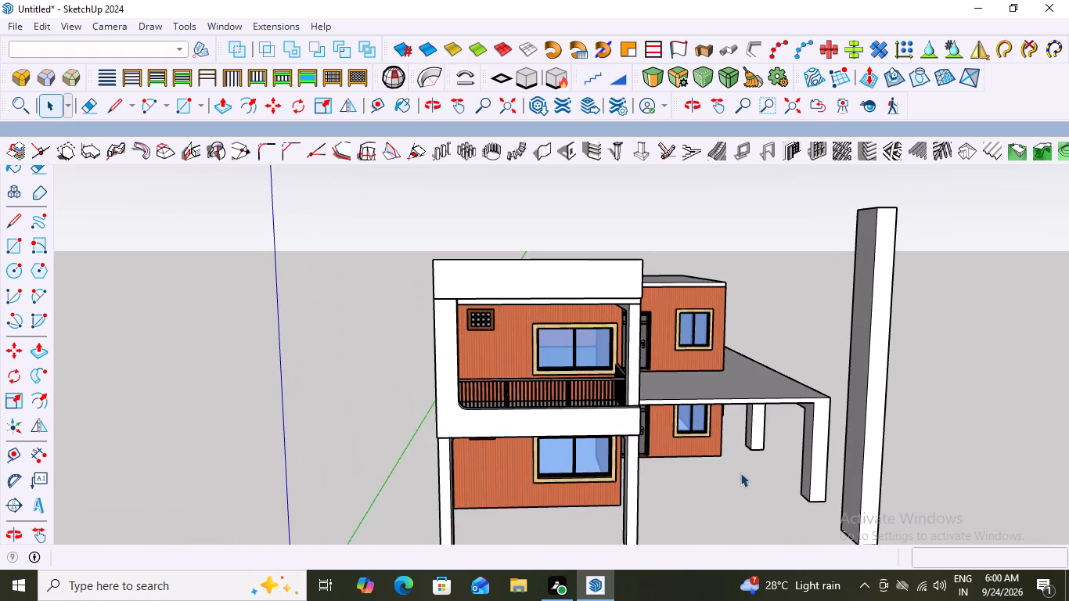
Examine the whole house front from eye level and from below, including the balcony frame, terrace slab and free-standing column.
{"action": "scroll", "coordinate": [520, 441], "scroll_direction": "down", "scroll_amount": 3}
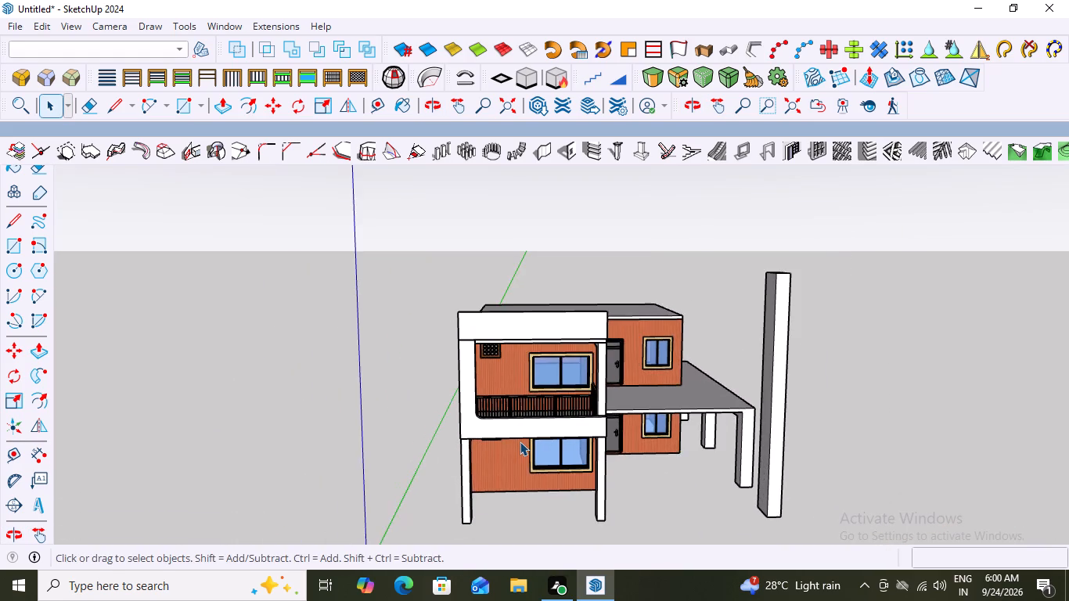
{"action": "scroll", "coordinate": [520, 441], "scroll_direction": "down", "scroll_amount": 2}
{"action": "middle_click_drag", "start_coordinate": [520, 441], "coordinate": [506, 359]}
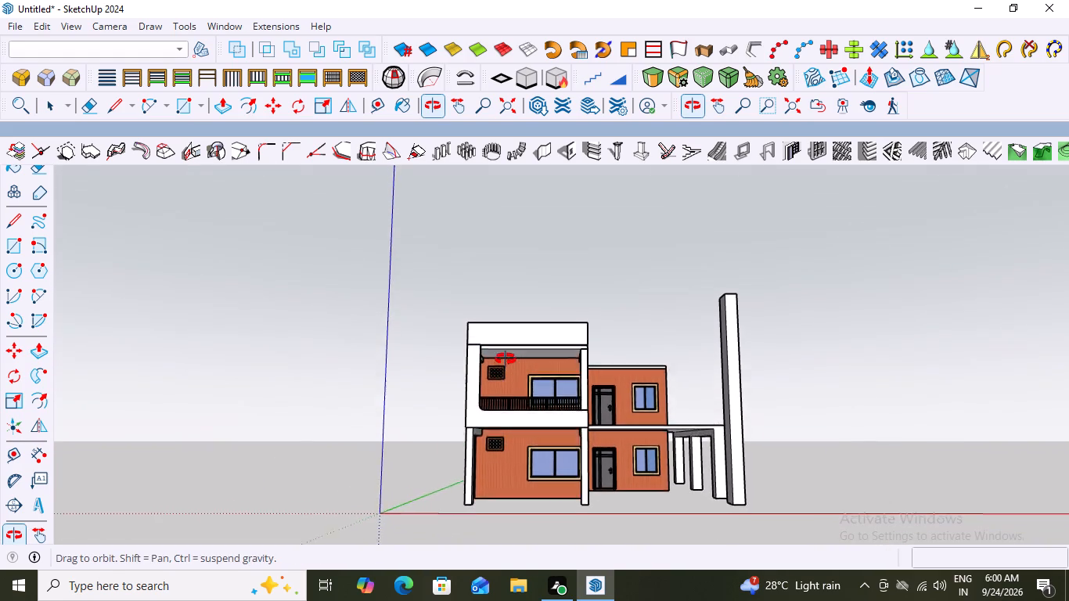
{"action": "middle_click_drag", "start_coordinate": [506, 359], "coordinate": [503, 353]}
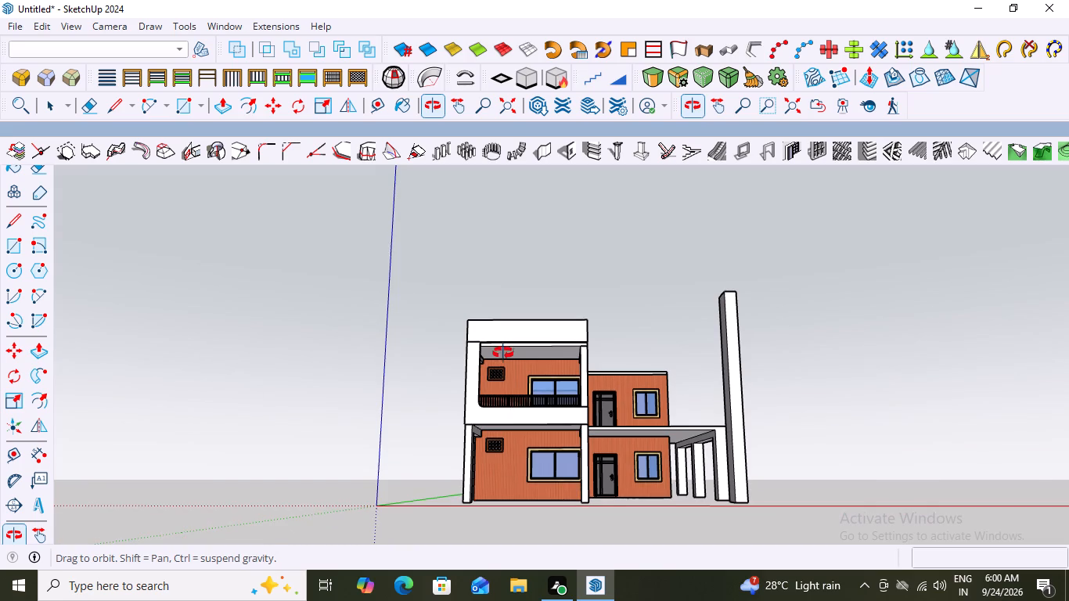
{"action": "middle_click_drag", "start_coordinate": [503, 353], "coordinate": [503, 354]}
{"action": "scroll", "coordinate": [503, 354], "scroll_direction": "up", "scroll_amount": 2}
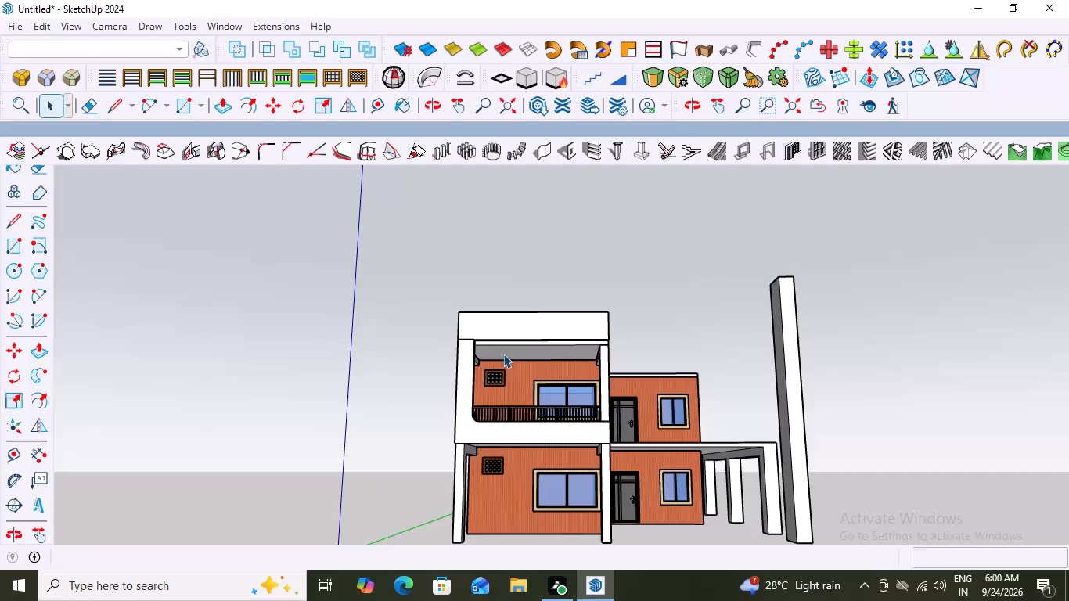
{"action": "scroll", "coordinate": [503, 354], "scroll_direction": "down", "scroll_amount": 2}
{"action": "middle_click_drag", "start_coordinate": [540, 513], "coordinate": [637, 477]}
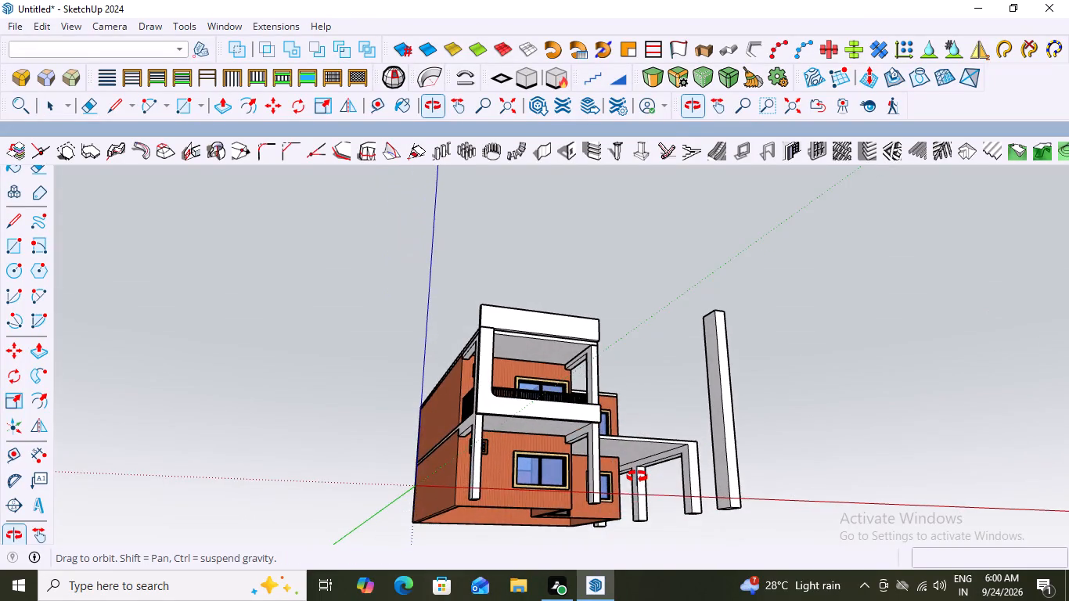
{"action": "middle_click_drag", "start_coordinate": [637, 477], "coordinate": [592, 412]}
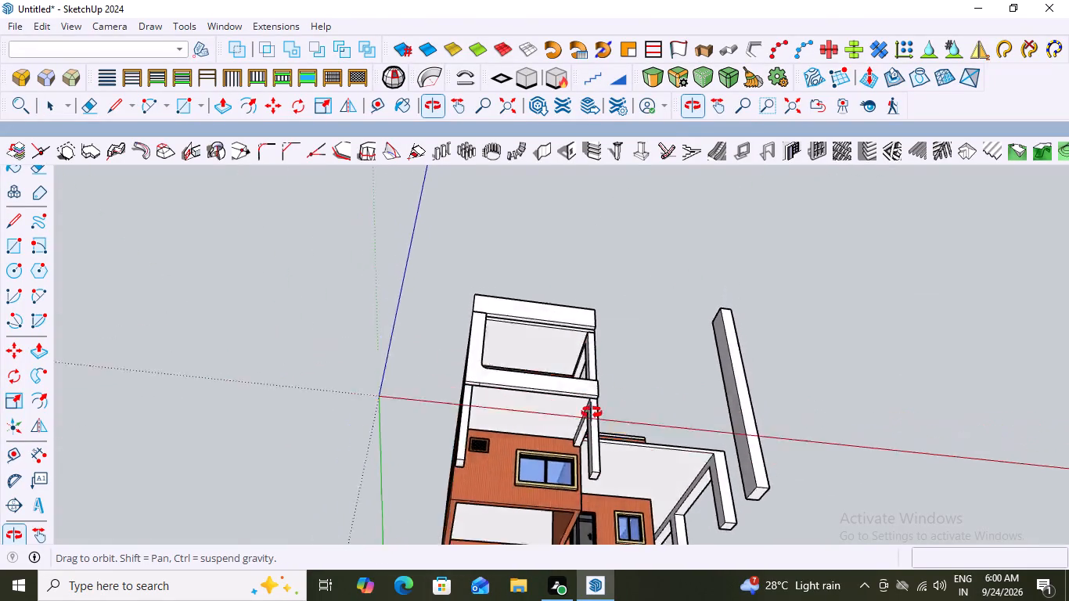
{"action": "middle_click_drag", "start_coordinate": [592, 412], "coordinate": [563, 576]}
{"action": "scroll", "coordinate": [567, 380], "scroll_direction": "up", "scroll_amount": 2}
{"action": "middle_click_drag", "start_coordinate": [665, 466], "coordinate": [585, 467]}
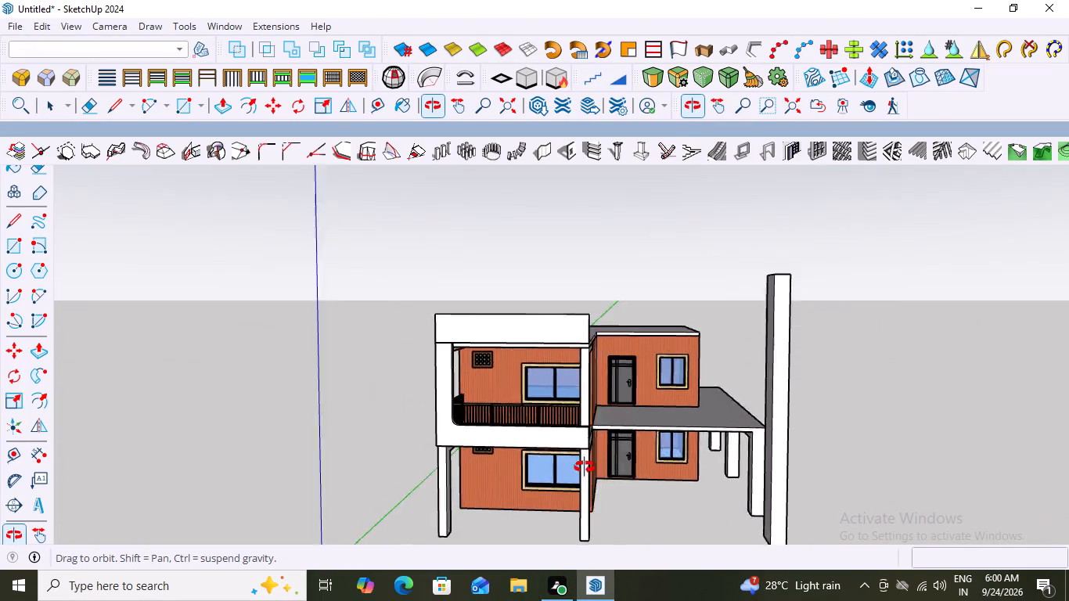
{"action": "middle_click_drag", "start_coordinate": [585, 467], "coordinate": [589, 373]}
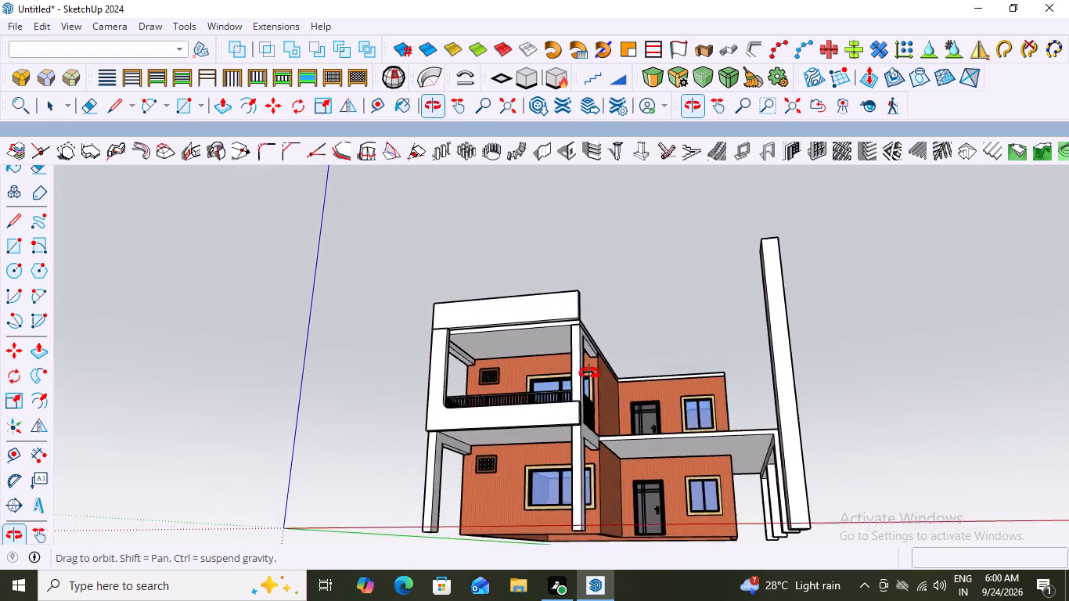
{"action": "middle_click_drag", "start_coordinate": [589, 373], "coordinate": [626, 383]}
{"action": "scroll", "coordinate": [626, 383], "scroll_direction": "up", "scroll_amount": 1}
{"action": "scroll", "coordinate": [595, 419], "scroll_direction": "down", "scroll_amount": 11}
{"action": "middle_click_drag", "start_coordinate": [533, 488], "coordinate": [590, 513]}
{"action": "scroll", "coordinate": [571, 458], "scroll_direction": "up", "scroll_amount": 7}
{"action": "middle_click_drag", "start_coordinate": [516, 444], "coordinate": [580, 455]}
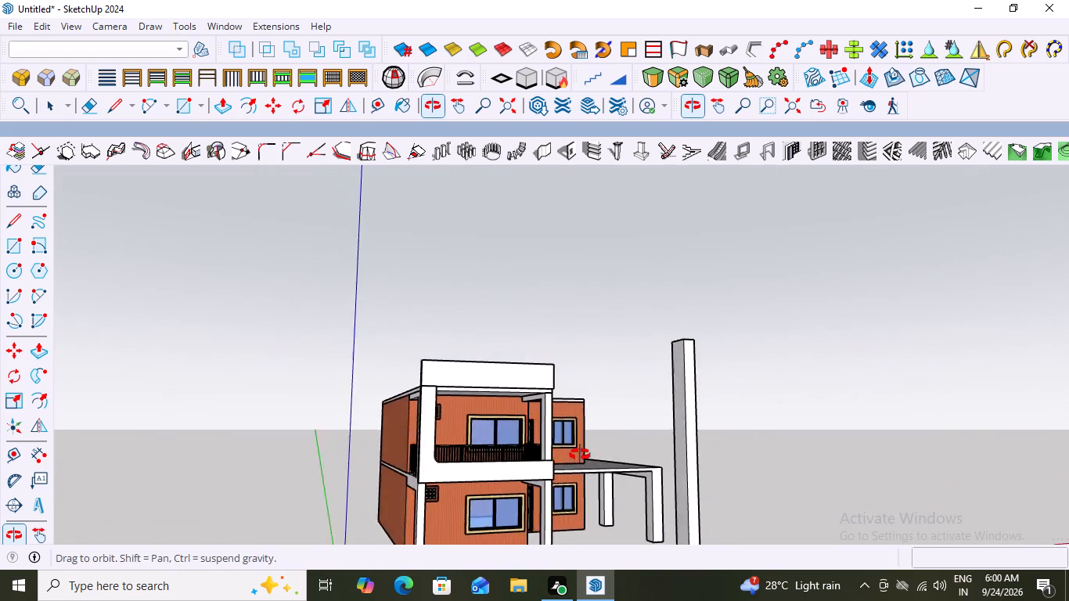
{"action": "middle_click_drag", "start_coordinate": [580, 455], "coordinate": [412, 445]}
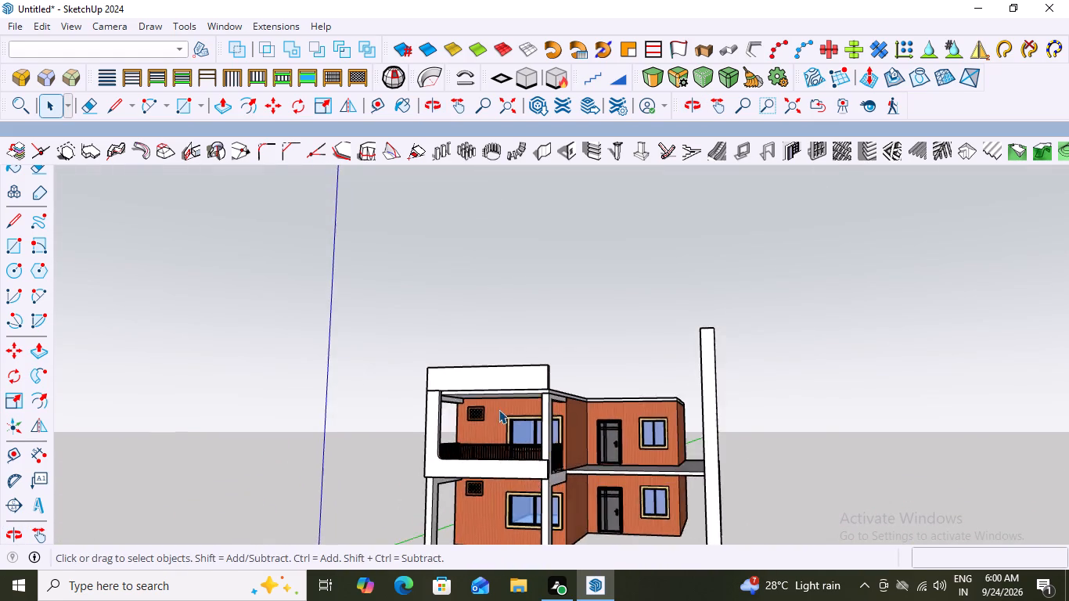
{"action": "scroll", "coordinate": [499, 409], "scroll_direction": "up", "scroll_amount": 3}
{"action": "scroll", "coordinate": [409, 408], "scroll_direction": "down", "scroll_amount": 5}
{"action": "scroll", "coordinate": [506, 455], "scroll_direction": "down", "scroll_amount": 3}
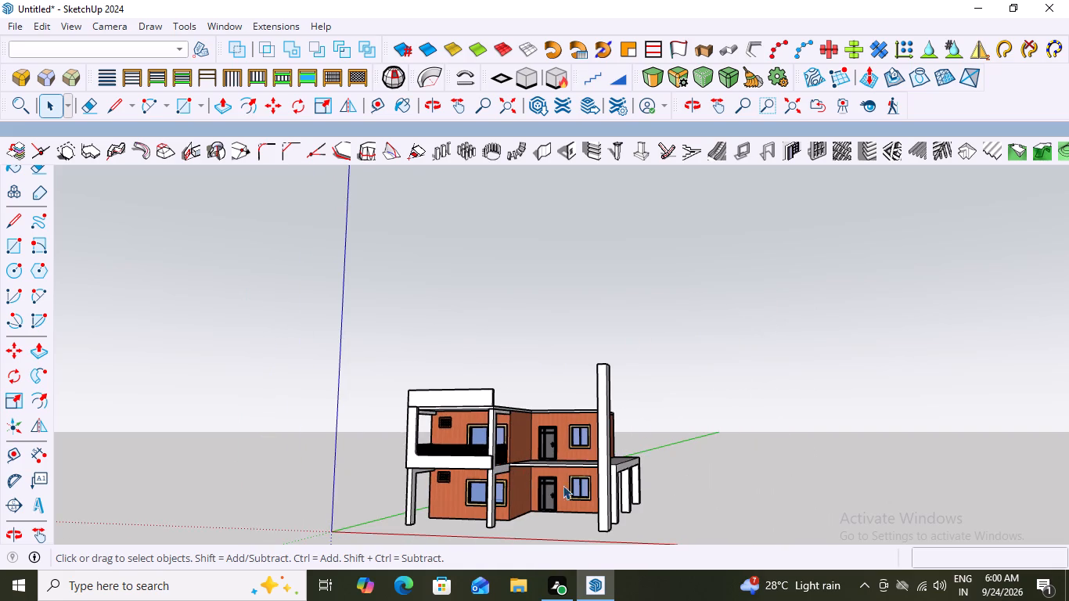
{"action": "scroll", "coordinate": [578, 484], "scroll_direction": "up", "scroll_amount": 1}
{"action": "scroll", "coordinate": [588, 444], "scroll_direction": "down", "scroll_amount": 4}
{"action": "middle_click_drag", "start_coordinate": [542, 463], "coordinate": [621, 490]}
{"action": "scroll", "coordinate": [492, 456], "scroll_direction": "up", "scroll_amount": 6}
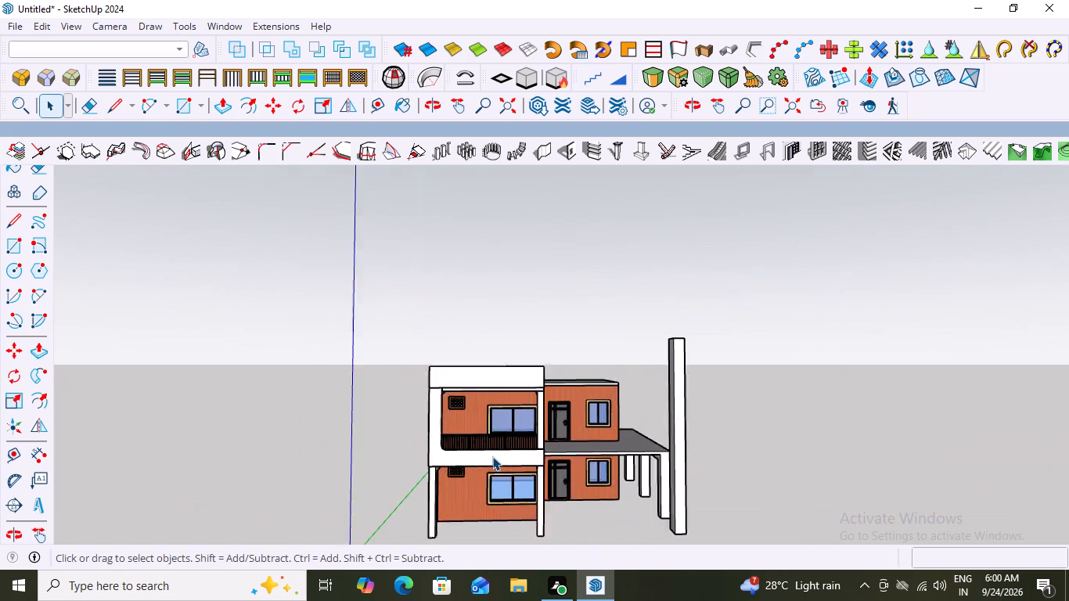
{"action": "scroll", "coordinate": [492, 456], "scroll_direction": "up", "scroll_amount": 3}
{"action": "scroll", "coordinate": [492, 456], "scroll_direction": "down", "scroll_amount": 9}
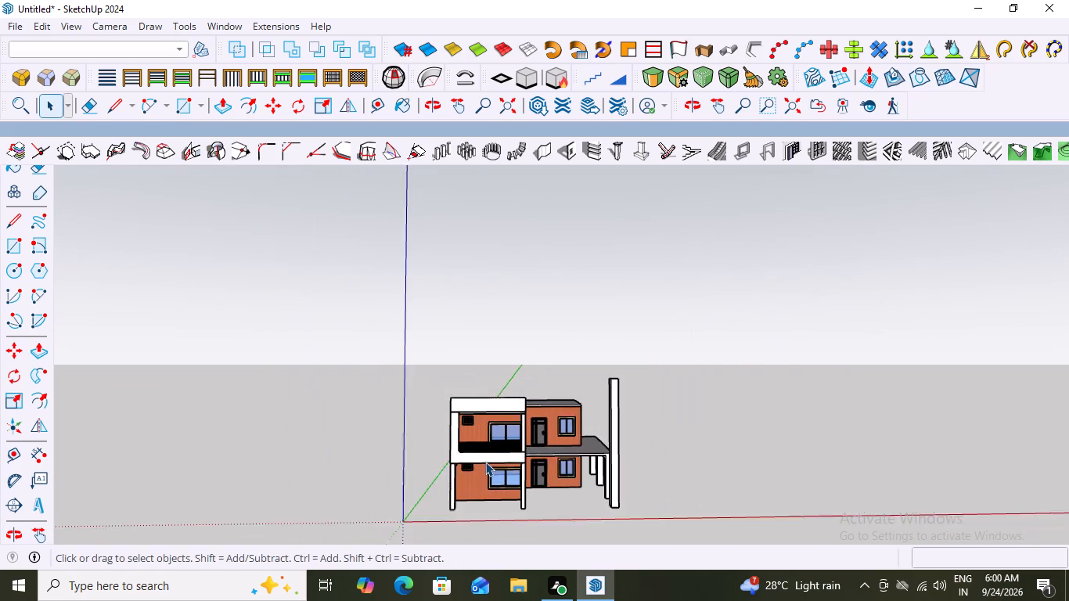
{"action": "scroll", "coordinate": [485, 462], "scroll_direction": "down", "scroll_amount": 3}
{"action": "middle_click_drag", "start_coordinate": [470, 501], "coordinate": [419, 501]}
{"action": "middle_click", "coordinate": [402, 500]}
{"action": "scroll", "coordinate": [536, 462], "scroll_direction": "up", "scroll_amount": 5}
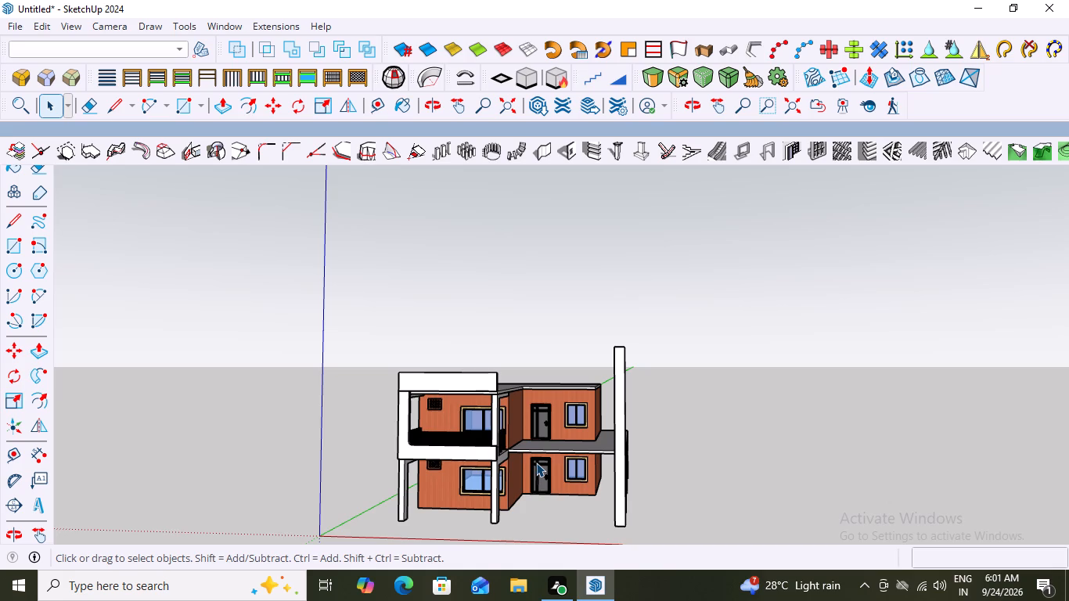
Draw four separate ground rectangles beyond the free-standing column, about 21' × 57', 20' × 52', 12.5' × 24' and 17.5' × 39.5'.
{"action": "scroll", "coordinate": [536, 462], "scroll_direction": "down", "scroll_amount": 5}
{"action": "middle_click_drag", "start_coordinate": [593, 461], "coordinate": [666, 493]}
{"action": "scroll", "coordinate": [462, 468], "scroll_direction": "up", "scroll_amount": 9}
{"action": "scroll", "coordinate": [508, 431], "scroll_direction": "down", "scroll_amount": 9}
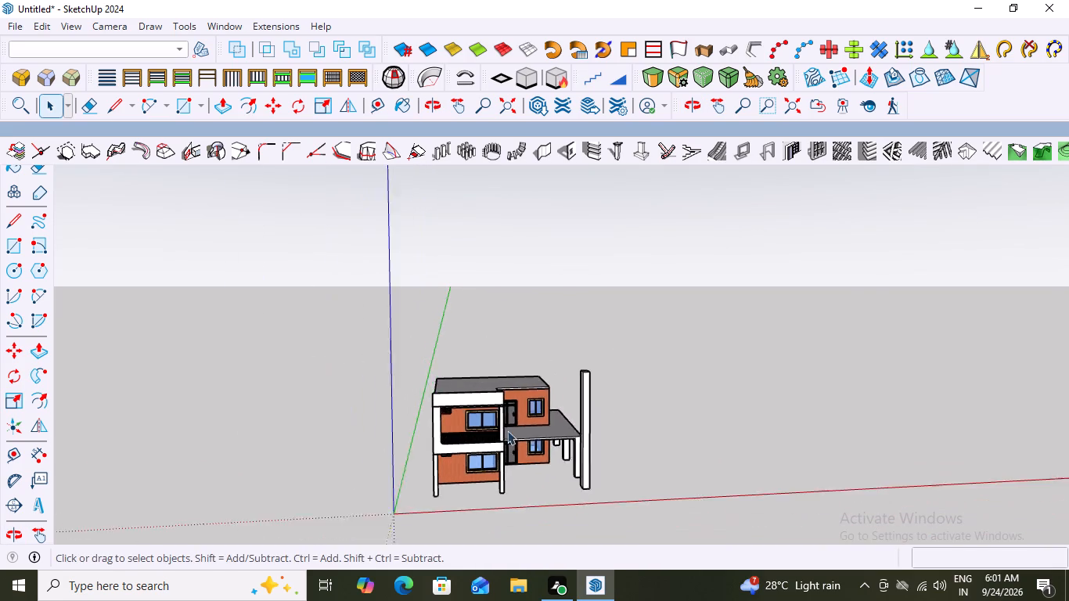
{"action": "scroll", "coordinate": [733, 437], "scroll_direction": "up", "scroll_amount": 3}
{"action": "key", "text": "r"}
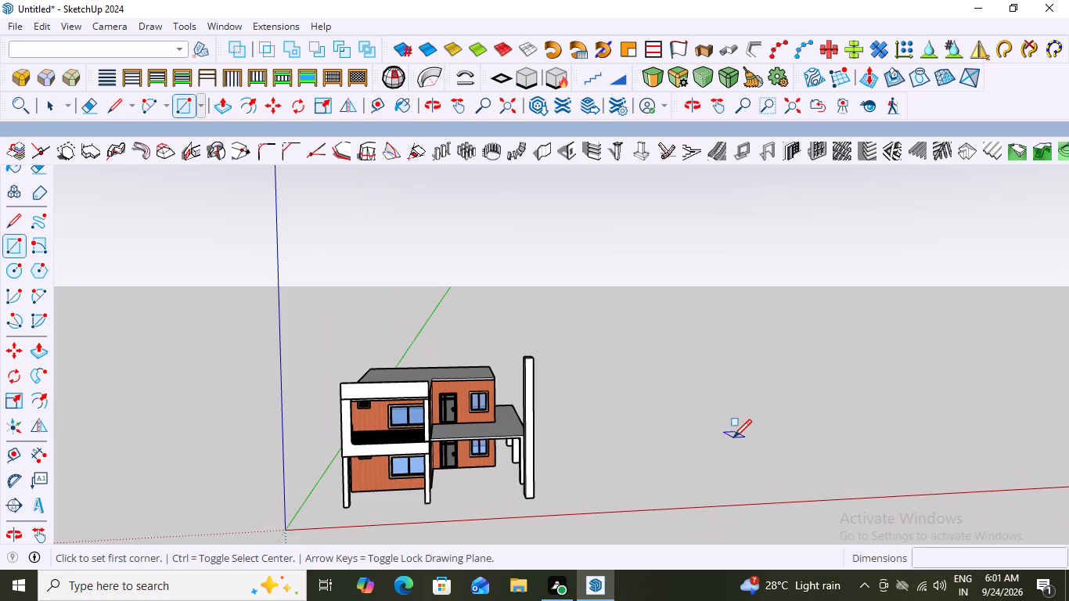
{"action": "left_click", "coordinate": [627, 396]}
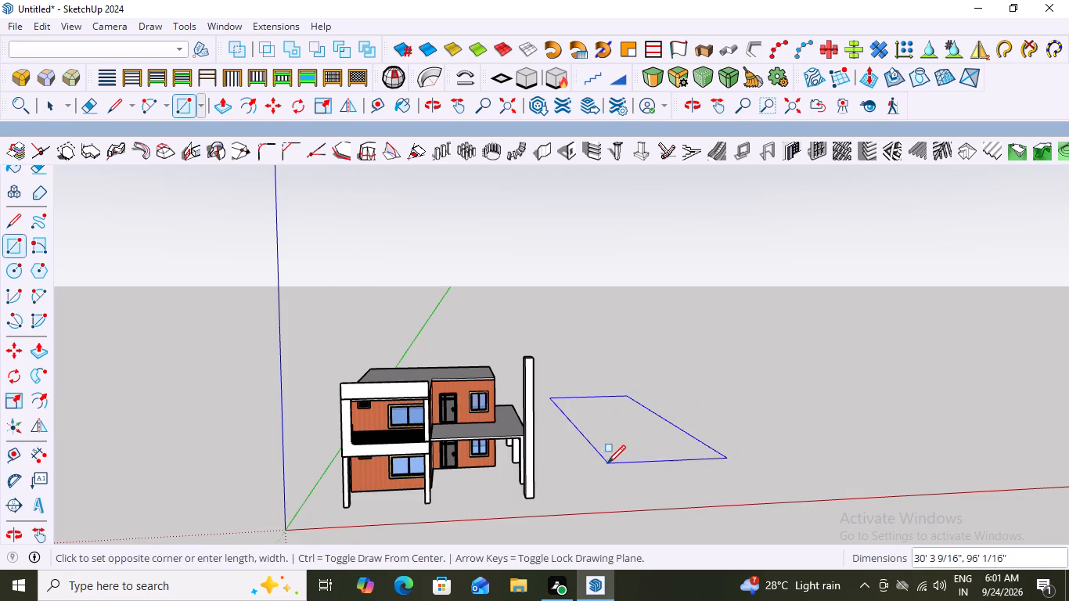
{"action": "left_click", "coordinate": [607, 428]}
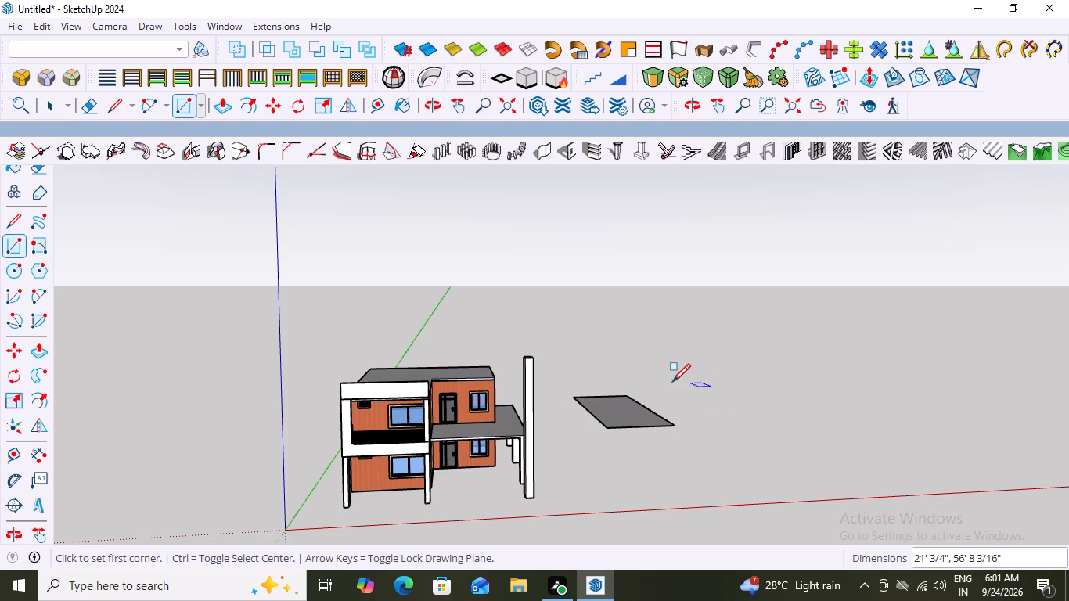
{"action": "left_click", "coordinate": [672, 390]}
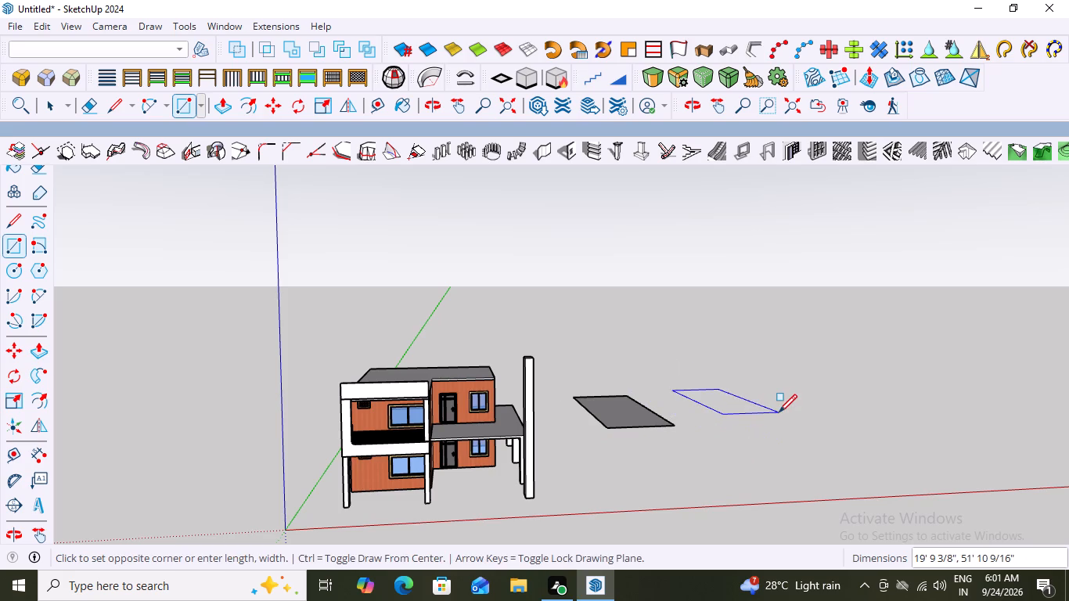
{"action": "left_click", "coordinate": [779, 412]}
{"action": "left_click", "coordinate": [679, 458]}
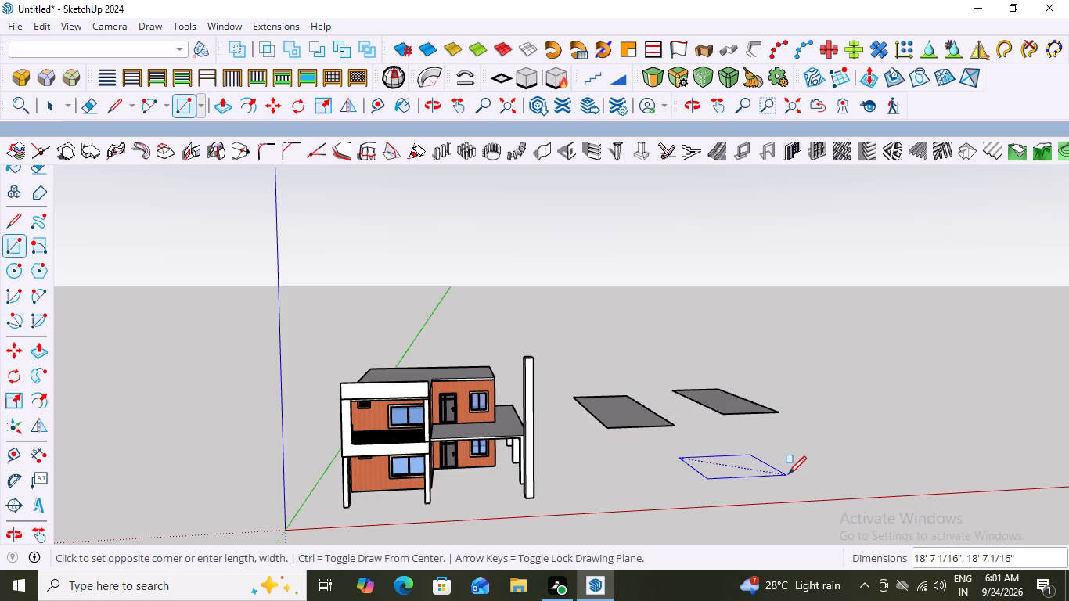
{"action": "left_click", "coordinate": [772, 483]}
{"action": "left_click", "coordinate": [782, 437]}
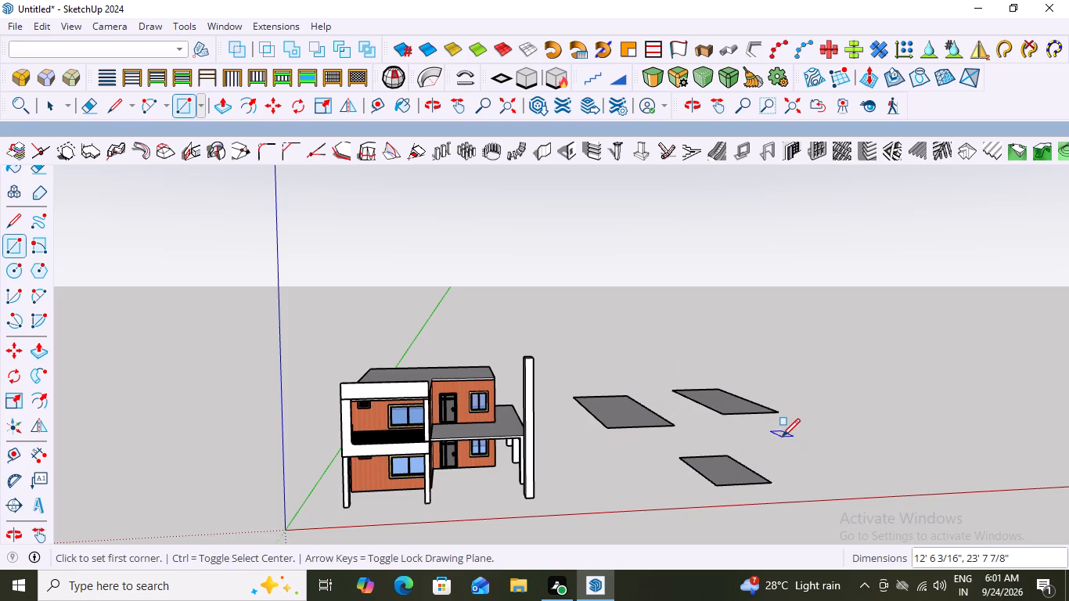
{"action": "left_click", "coordinate": [794, 479]}
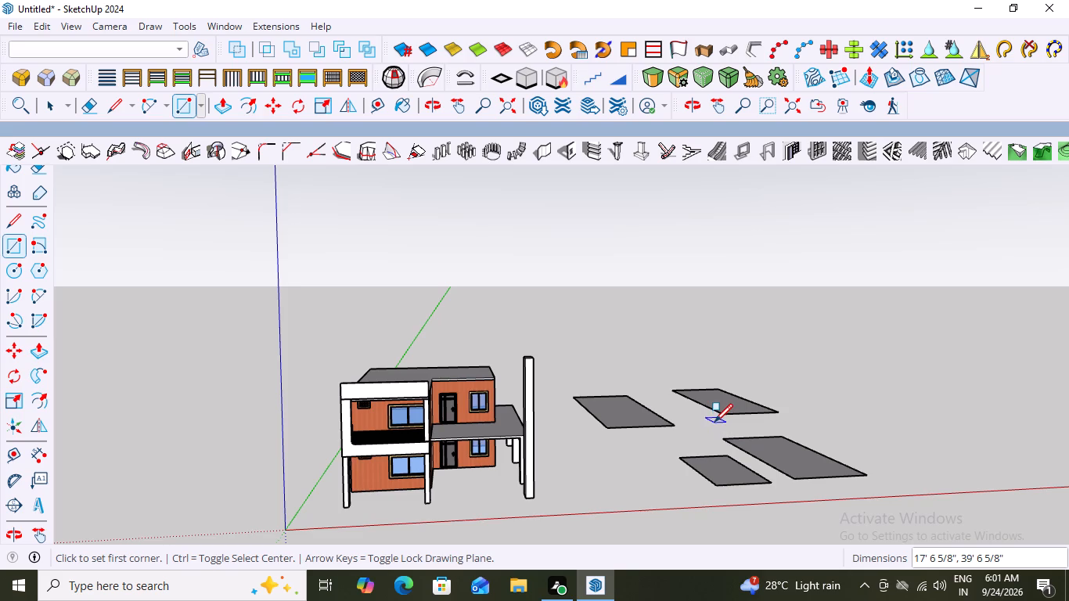
{"action": "key", "text": "Escape"}
{"action": "key", "text": "space"}
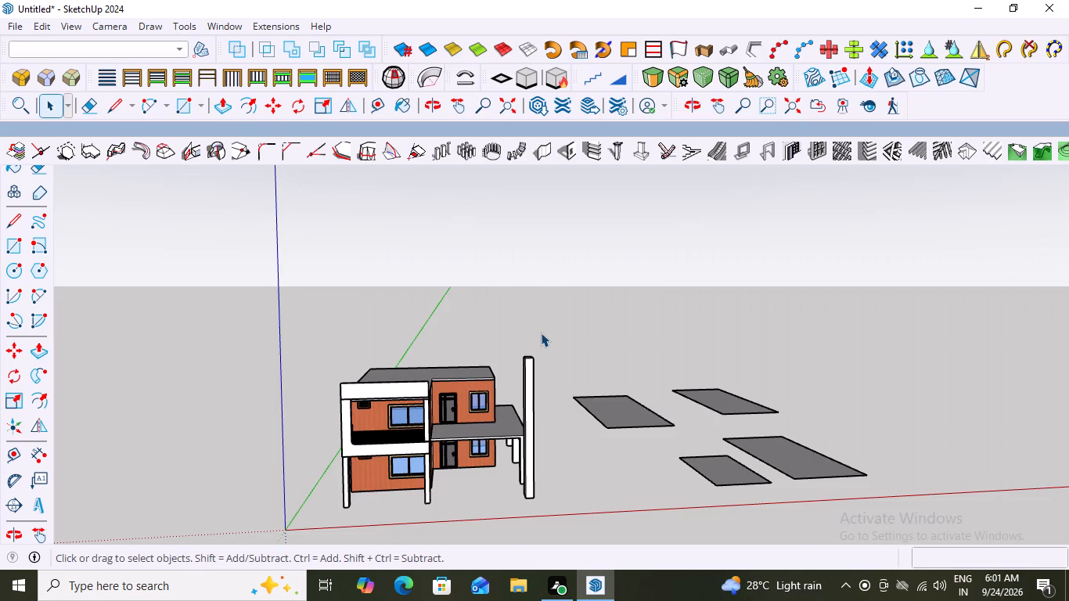
Delete the four ground rectangles beyond the free-standing column, including their two leftover edges.
{"action": "scroll", "coordinate": [814, 498], "scroll_direction": "up", "scroll_amount": 3}
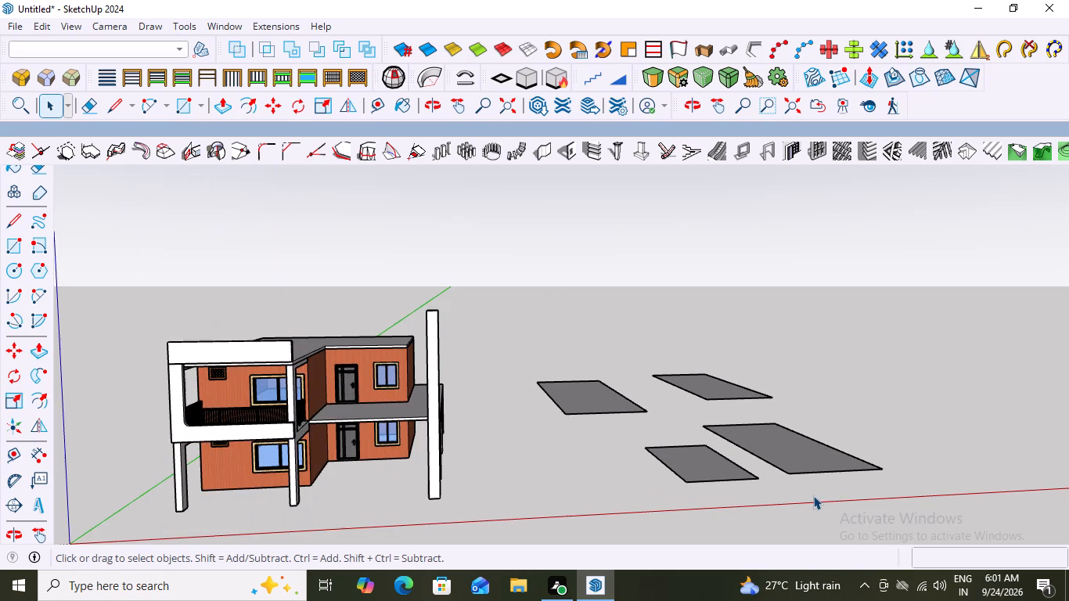
{"action": "left_click_drag", "start_coordinate": [912, 333], "coordinate": [569, 478]}
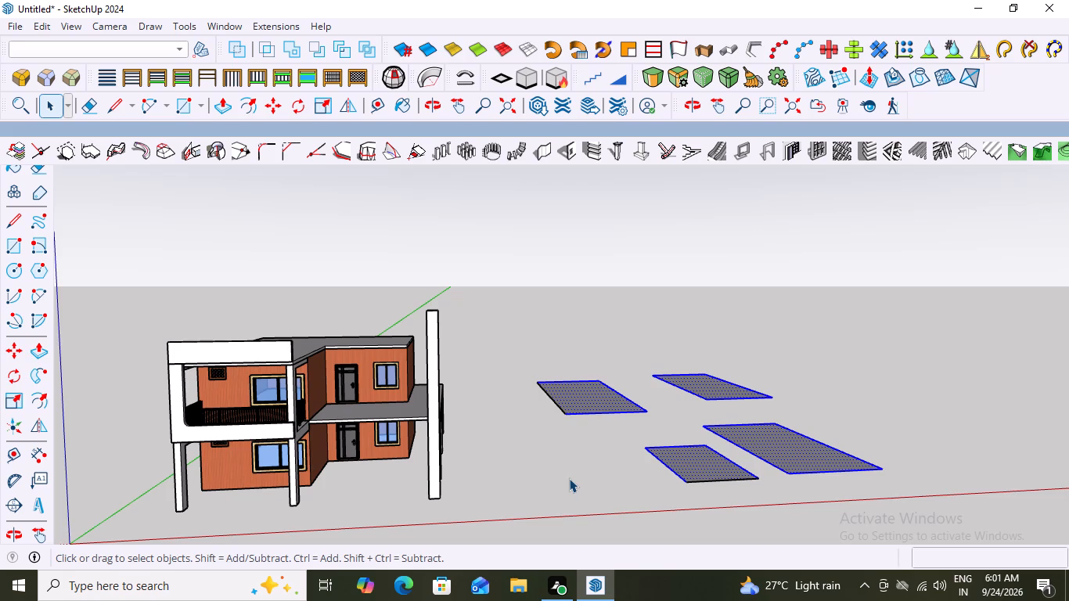
{"action": "key", "text": "Delete"}
{"action": "scroll", "coordinate": [909, 337], "scroll_direction": "down", "scroll_amount": 3}
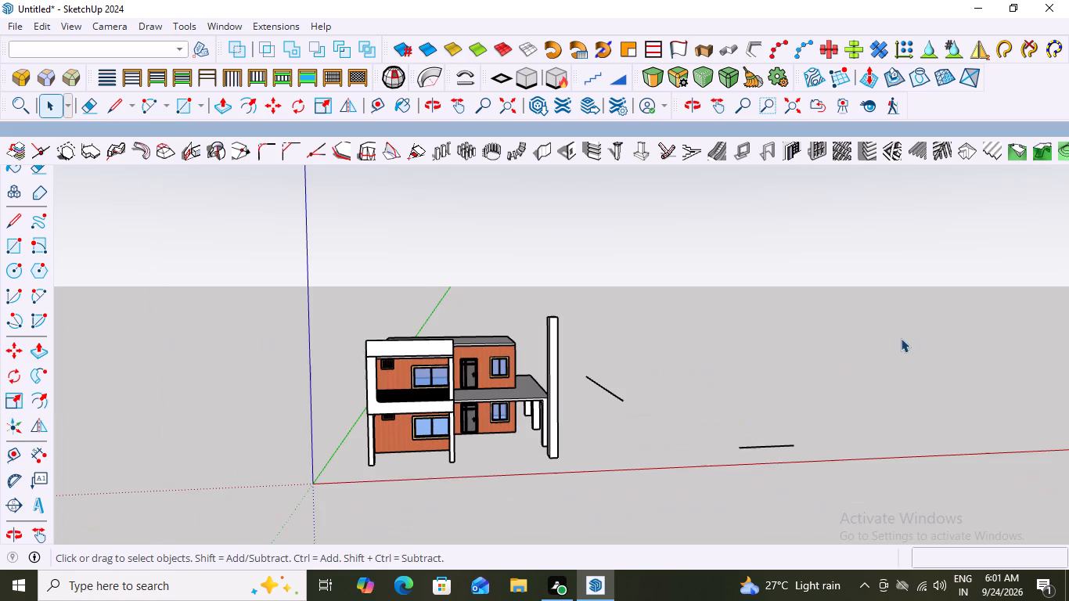
{"action": "scroll", "coordinate": [621, 416], "scroll_direction": "up", "scroll_amount": 2}
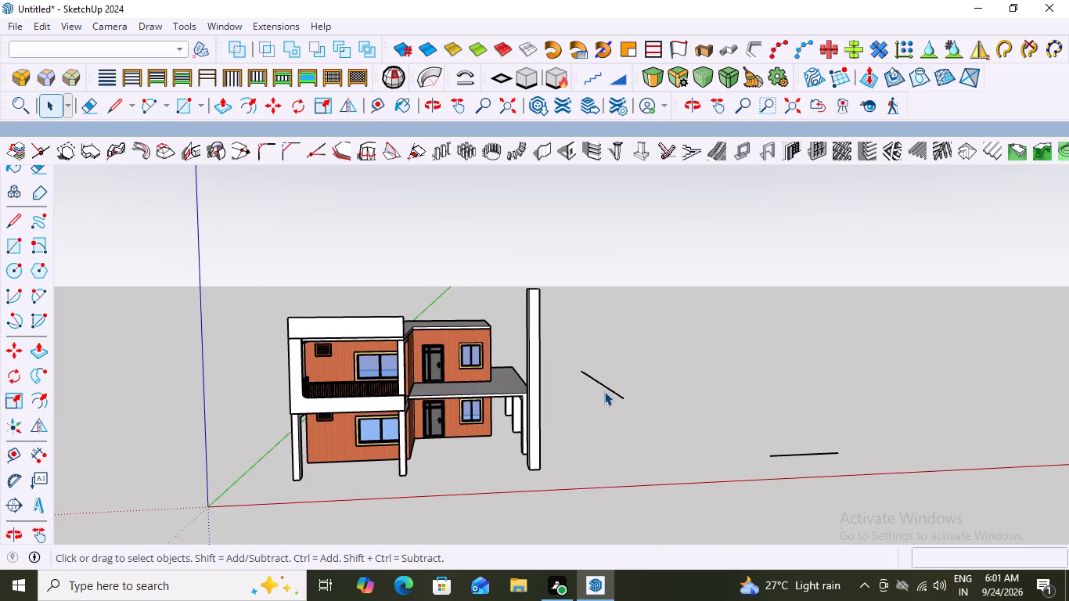
{"action": "left_click", "coordinate": [603, 383]}
{"action": "key", "text": "Delete"}
{"action": "left_click", "coordinate": [779, 453]}
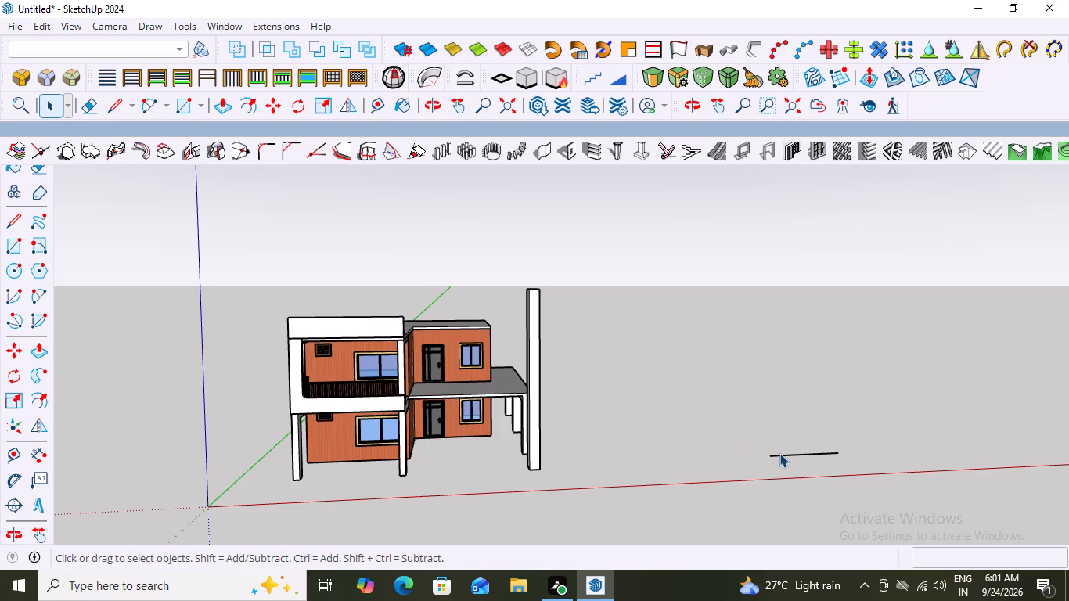
{"action": "left_click", "coordinate": [784, 454]}
{"action": "key", "text": "Return"}
{"action": "key", "text": "Delete"}
Examine the upper balcony's frame and roof-edge panel from the front, from above and at the blank-wall corner.
{"action": "scroll", "coordinate": [810, 421], "scroll_direction": "down", "scroll_amount": 7}
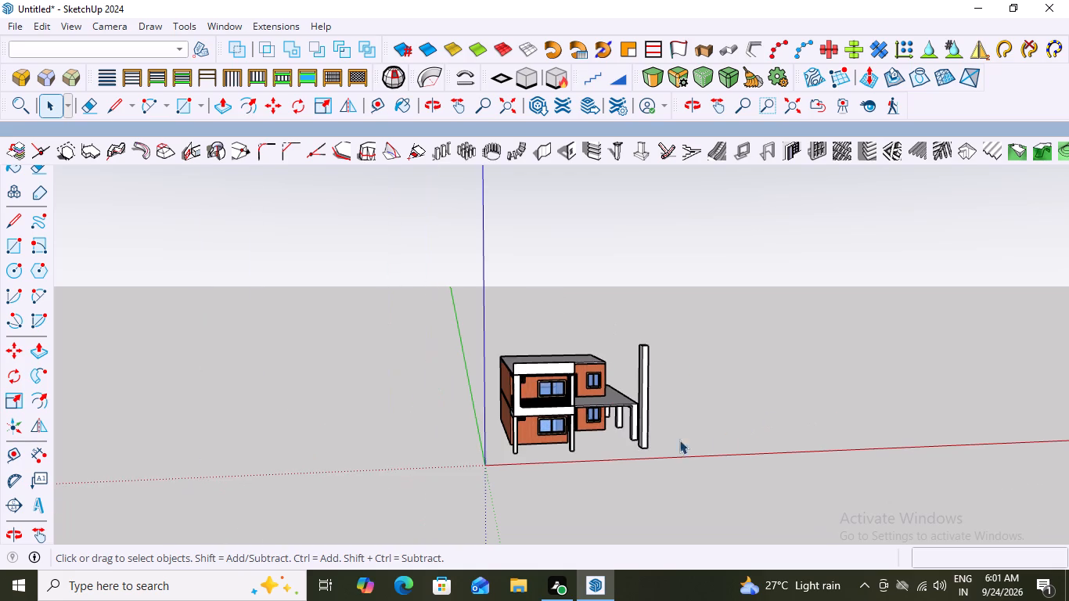
{"action": "scroll", "coordinate": [571, 442], "scroll_direction": "down", "scroll_amount": 4}
{"action": "middle_click_drag", "start_coordinate": [510, 440], "coordinate": [623, 444]}
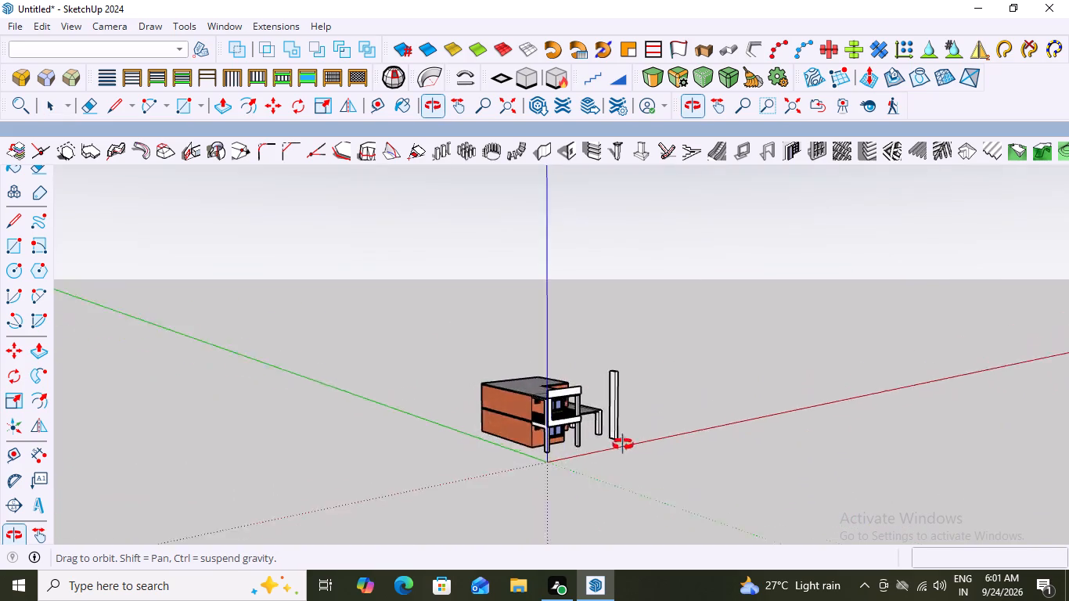
{"action": "middle_click_drag", "start_coordinate": [623, 444], "coordinate": [425, 421]}
{"action": "scroll", "coordinate": [612, 408], "scroll_direction": "up", "scroll_amount": 14}
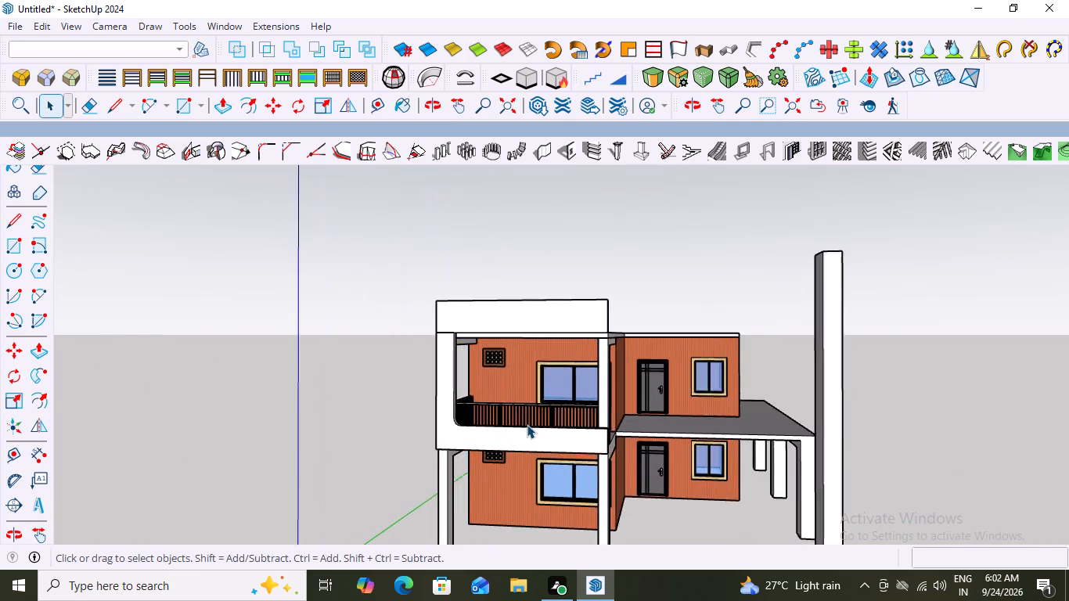
{"action": "scroll", "coordinate": [527, 424], "scroll_direction": "up", "scroll_amount": 1}
{"action": "middle_click_drag", "start_coordinate": [563, 440], "coordinate": [537, 502]}
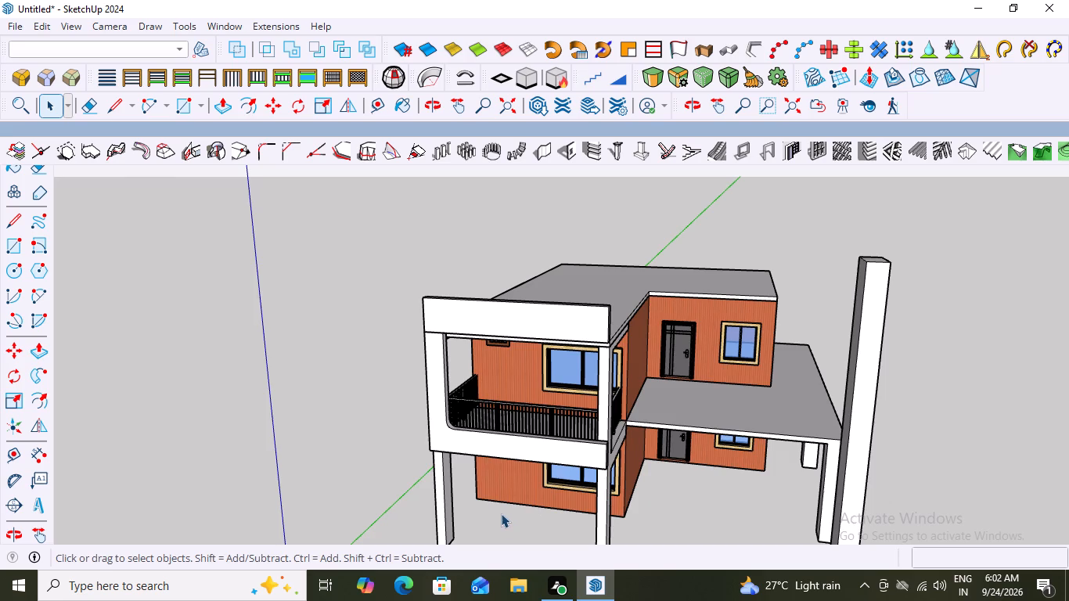
{"action": "scroll", "coordinate": [475, 466], "scroll_direction": "up", "scroll_amount": 3}
{"action": "middle_click_drag", "start_coordinate": [446, 214], "coordinate": [579, 318]}
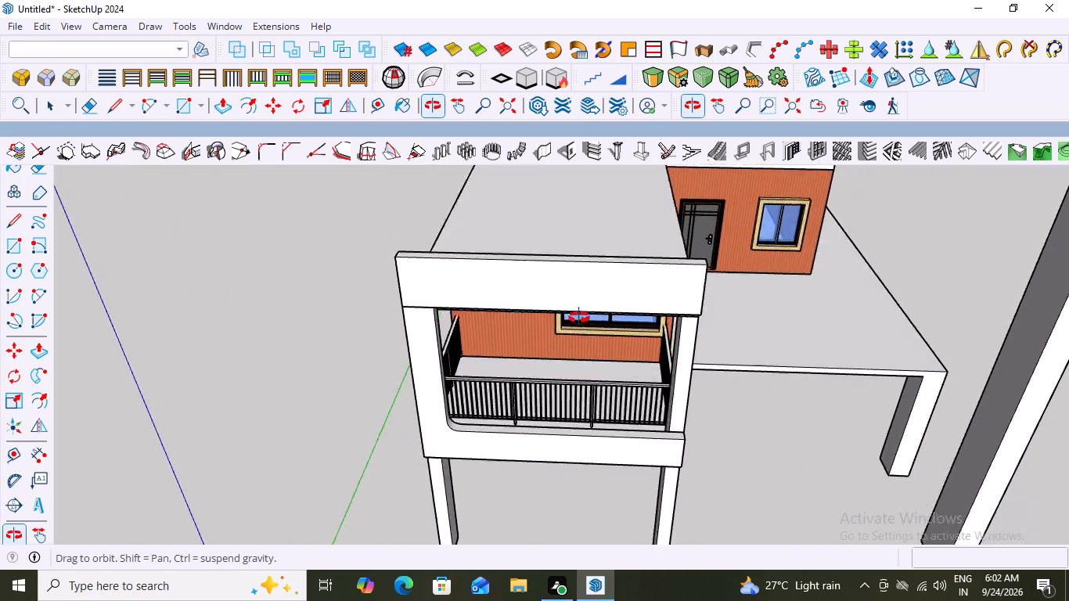
{"action": "middle_click_drag", "start_coordinate": [579, 318], "coordinate": [596, 247]}
{"action": "scroll", "coordinate": [596, 247], "scroll_direction": "up", "scroll_amount": 1}
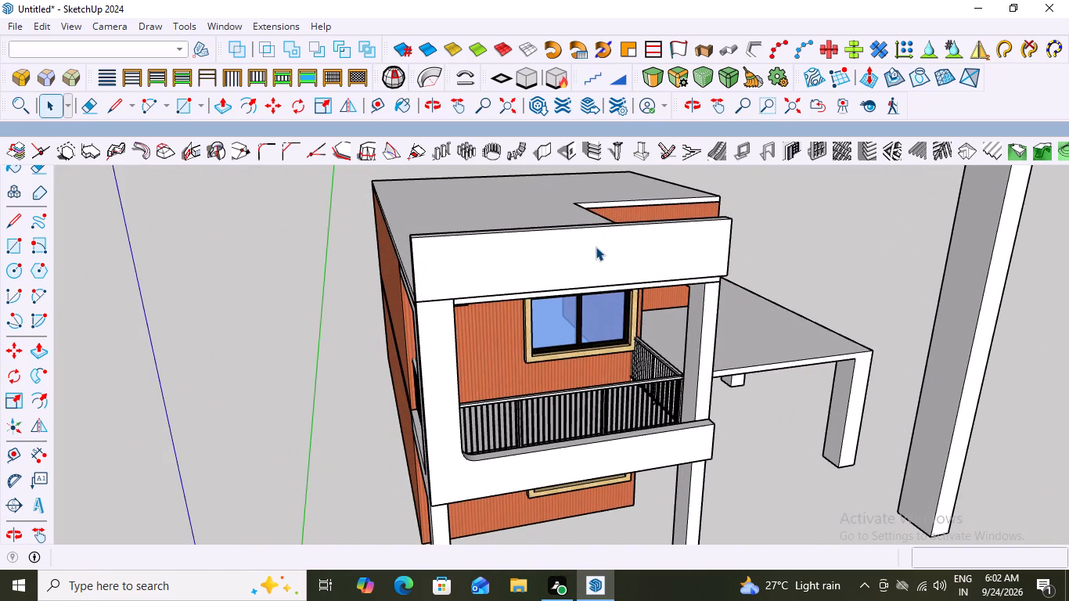
{"action": "double_click", "coordinate": [607, 261]}
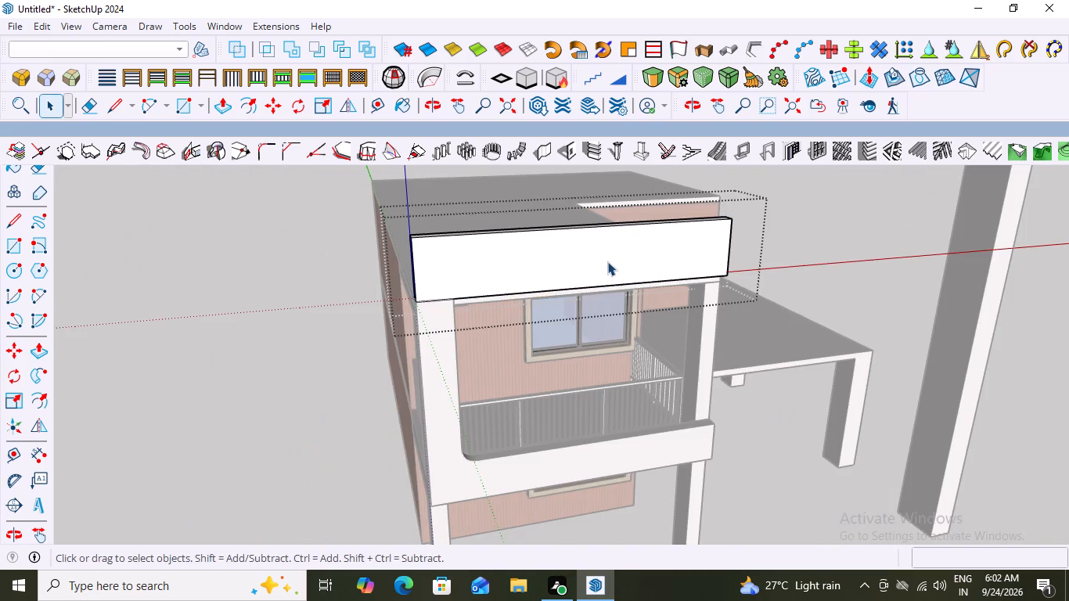
{"action": "left_click", "coordinate": [522, 274]}
{"action": "left_click", "coordinate": [285, 243]}
{"action": "middle_click_drag", "start_coordinate": [602, 362], "coordinate": [554, 358]}
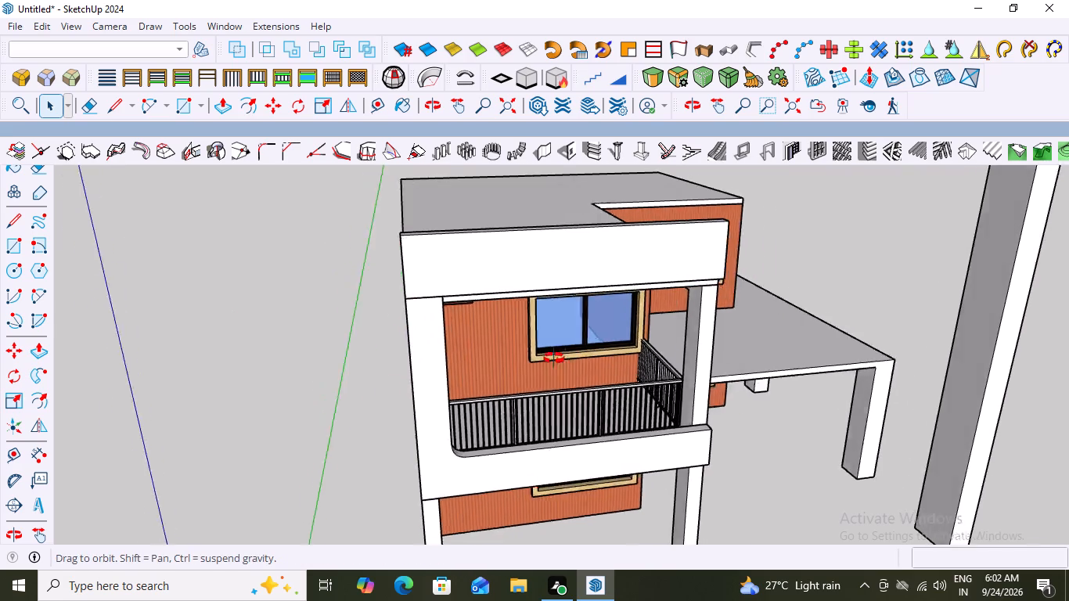
{"action": "middle_click_drag", "start_coordinate": [554, 358], "coordinate": [401, 322]}
{"action": "scroll", "coordinate": [391, 279], "scroll_direction": "up", "scroll_amount": 6}
{"action": "middle_click_drag", "start_coordinate": [449, 266], "coordinate": [470, 276]}
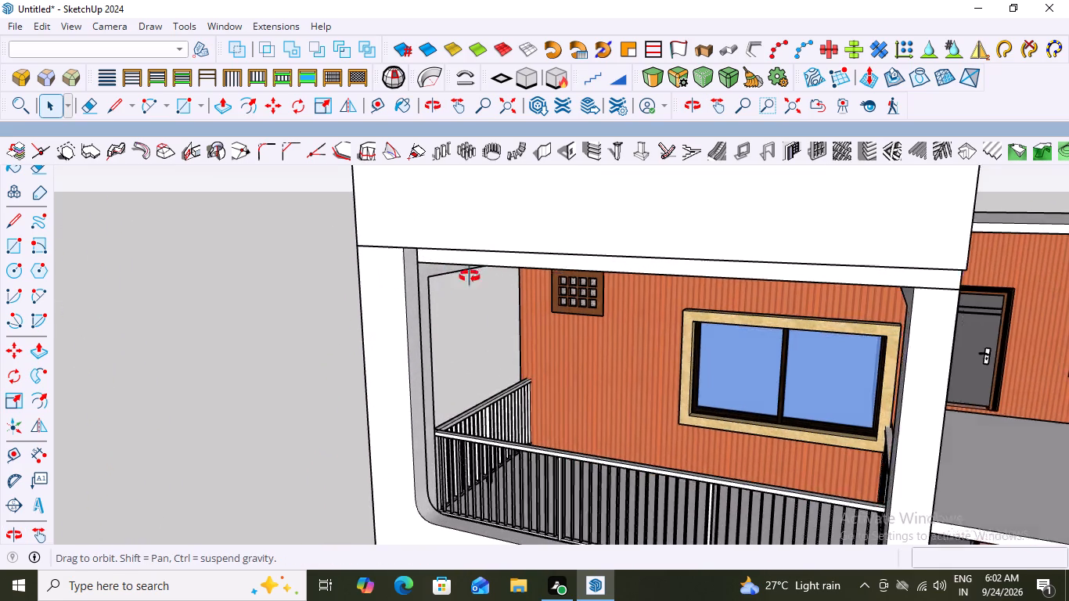
{"action": "middle_click_drag", "start_coordinate": [470, 276], "coordinate": [771, 308]}
{"action": "scroll", "coordinate": [575, 316], "scroll_direction": "up", "scroll_amount": 2}
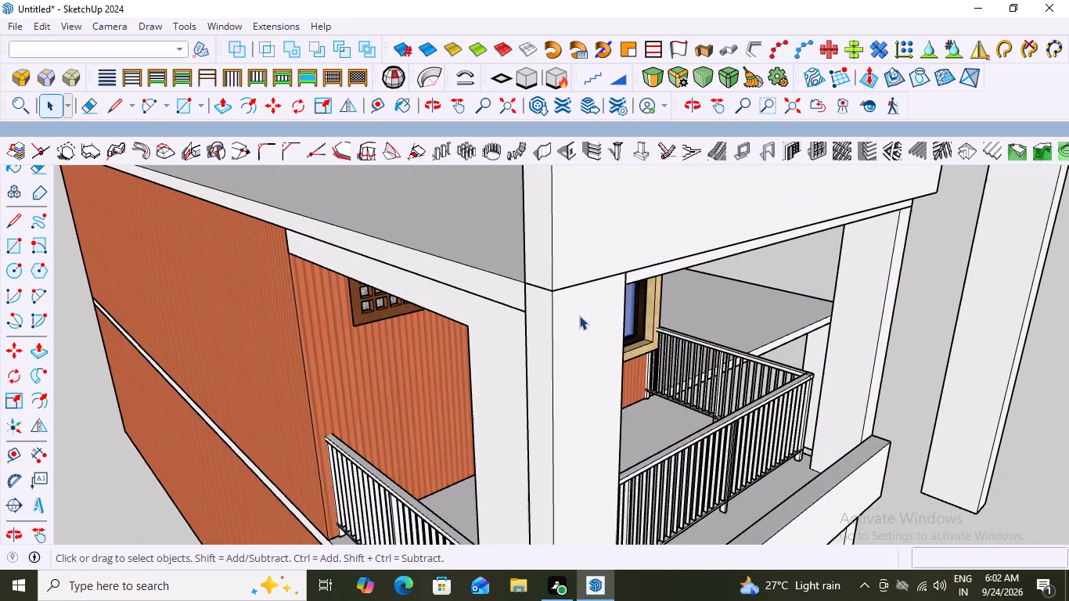
{"action": "scroll", "coordinate": [579, 315], "scroll_direction": "up", "scroll_amount": 4}
Open the roof-edge panel's group to inspect its faces at the balcony corner, and leave the group.
{"action": "left_click", "coordinate": [576, 257]}
{"action": "left_click", "coordinate": [576, 257]}
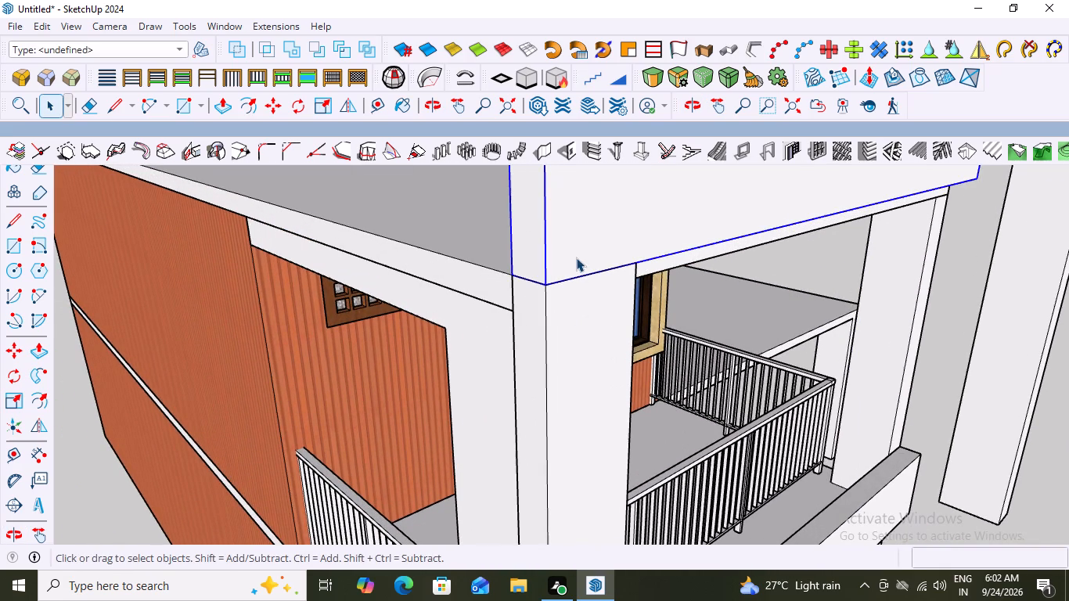
{"action": "double_click", "coordinate": [576, 274]}
{"action": "double_click", "coordinate": [576, 274]}
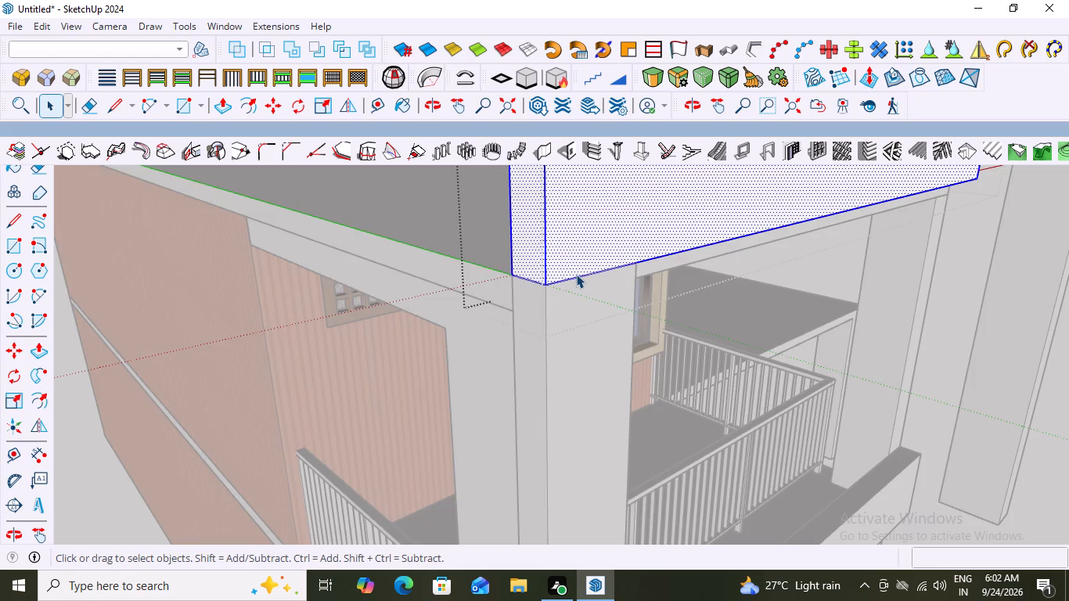
{"action": "double_click", "coordinate": [575, 297]}
{"action": "scroll", "coordinate": [473, 333], "scroll_direction": "down", "scroll_amount": 8}
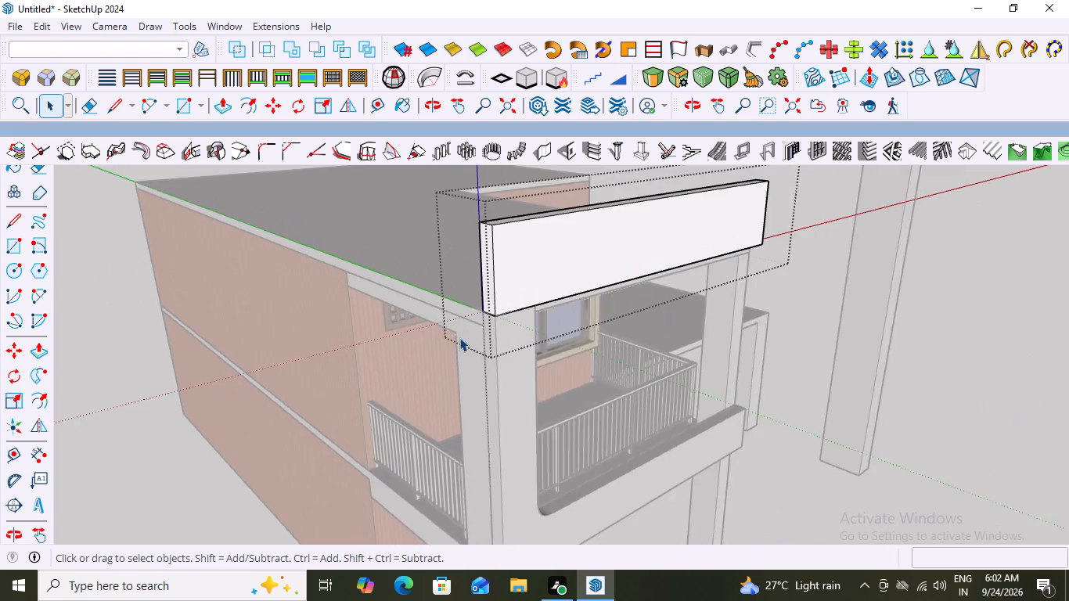
{"action": "scroll", "coordinate": [459, 337], "scroll_direction": "down", "scroll_amount": 11}
{"action": "key", "text": "Escape"}
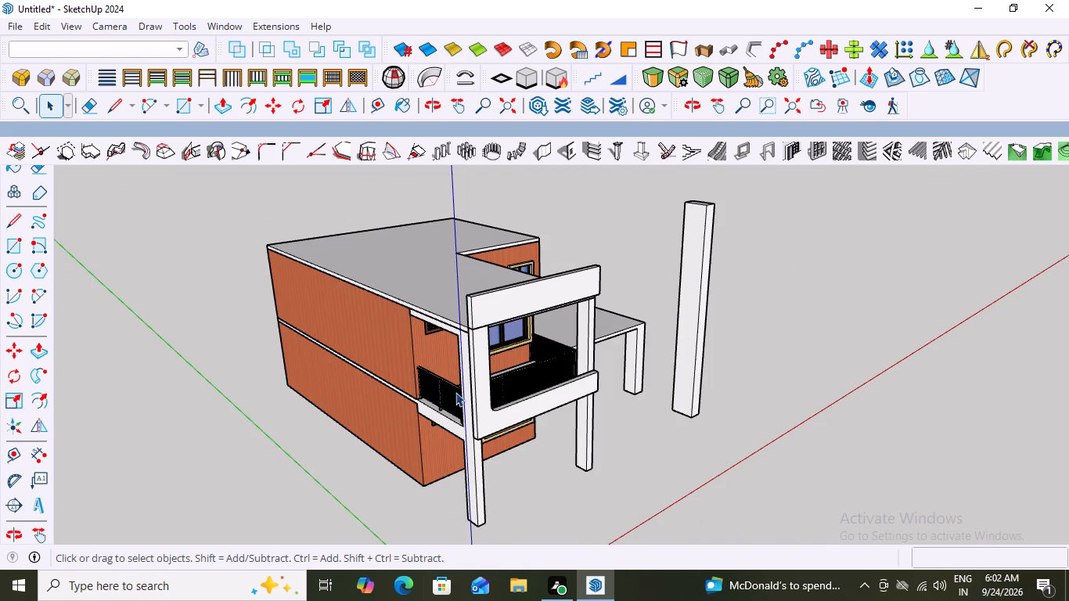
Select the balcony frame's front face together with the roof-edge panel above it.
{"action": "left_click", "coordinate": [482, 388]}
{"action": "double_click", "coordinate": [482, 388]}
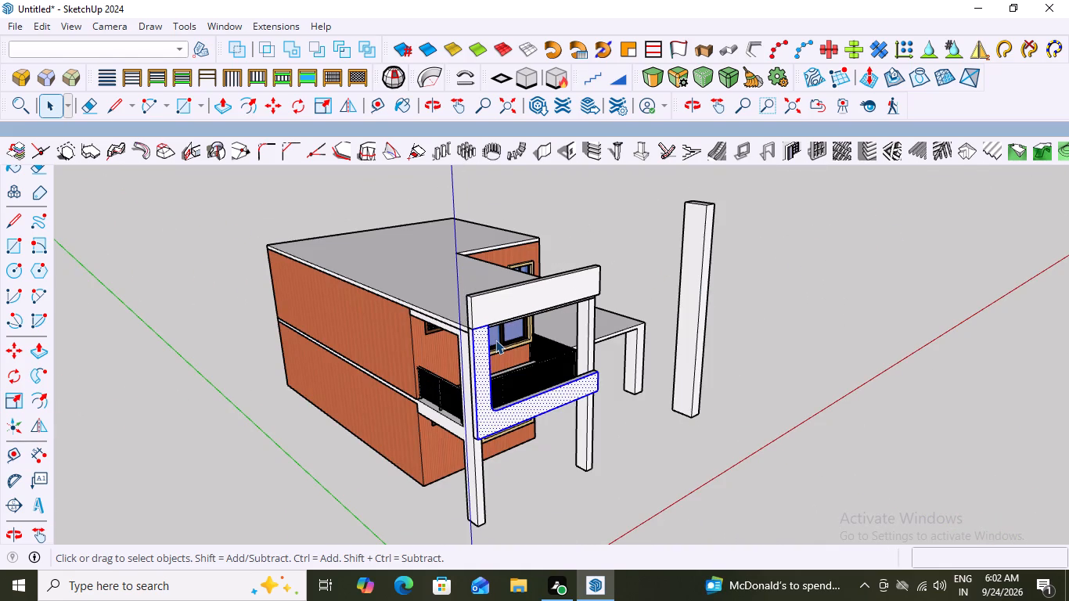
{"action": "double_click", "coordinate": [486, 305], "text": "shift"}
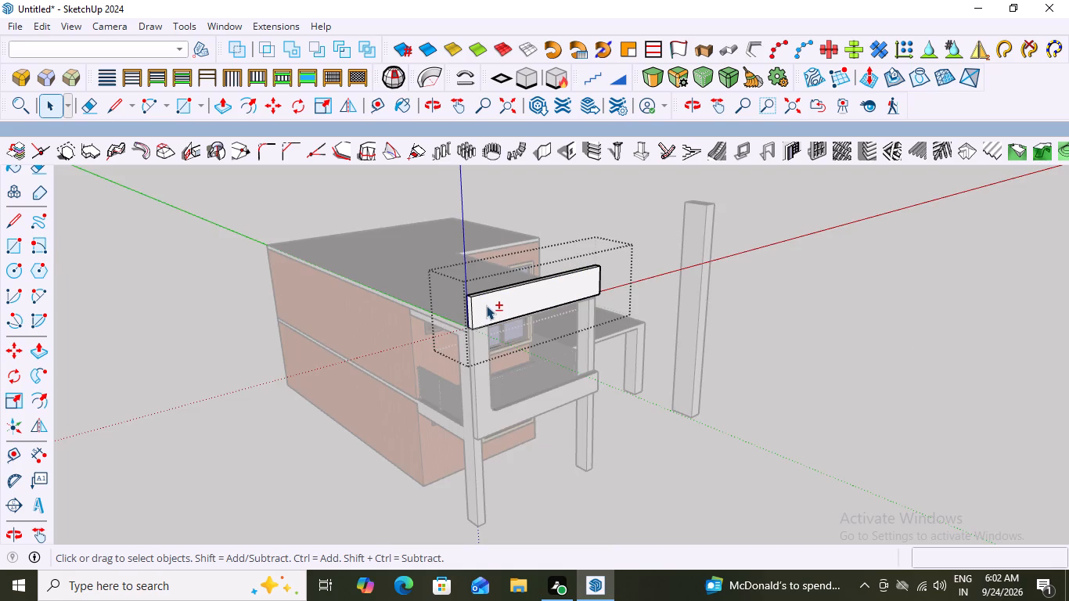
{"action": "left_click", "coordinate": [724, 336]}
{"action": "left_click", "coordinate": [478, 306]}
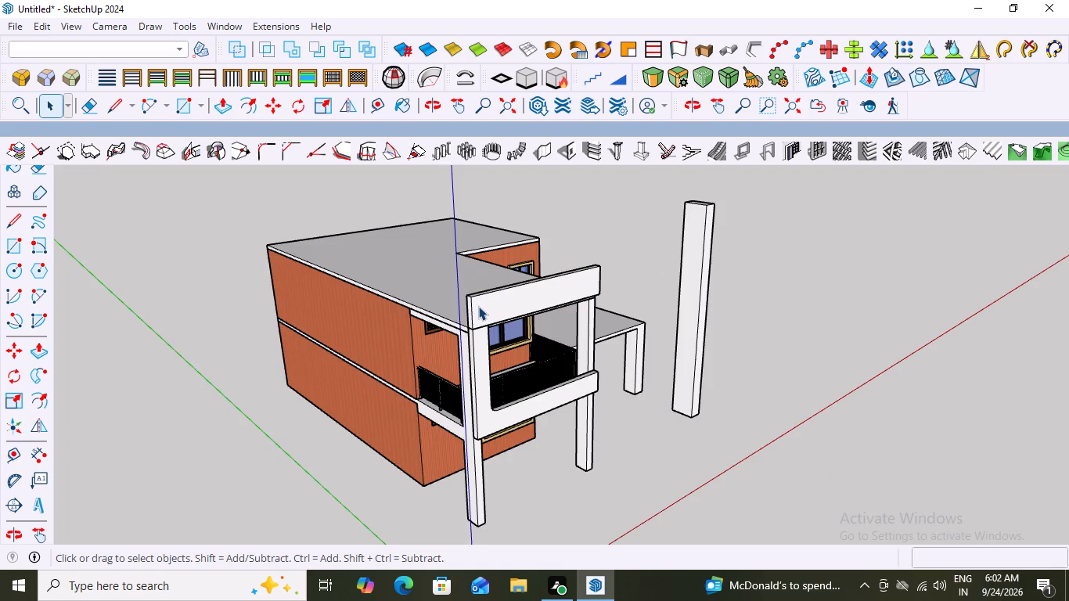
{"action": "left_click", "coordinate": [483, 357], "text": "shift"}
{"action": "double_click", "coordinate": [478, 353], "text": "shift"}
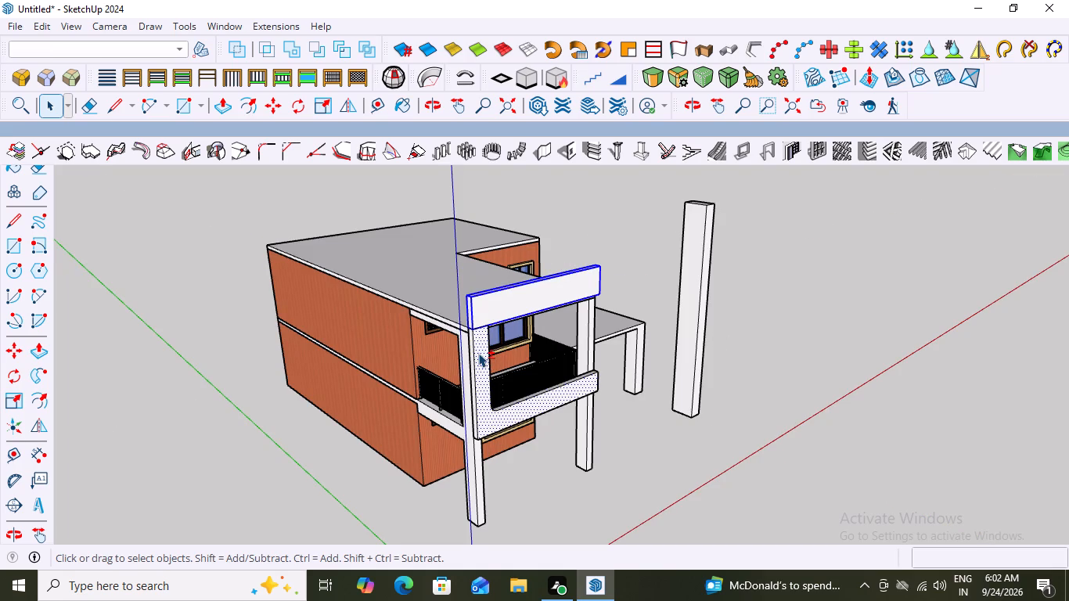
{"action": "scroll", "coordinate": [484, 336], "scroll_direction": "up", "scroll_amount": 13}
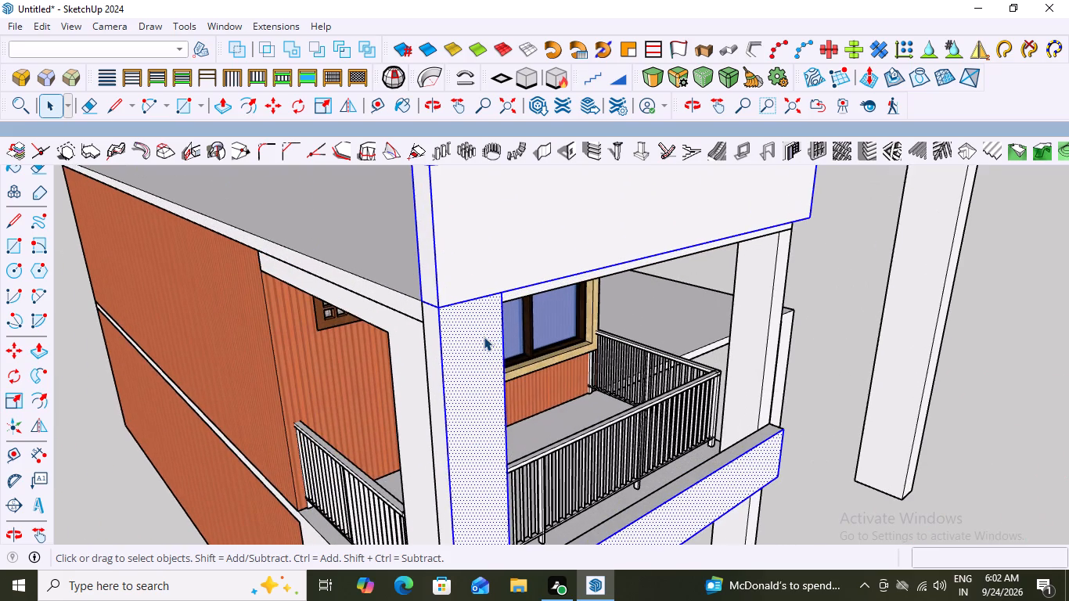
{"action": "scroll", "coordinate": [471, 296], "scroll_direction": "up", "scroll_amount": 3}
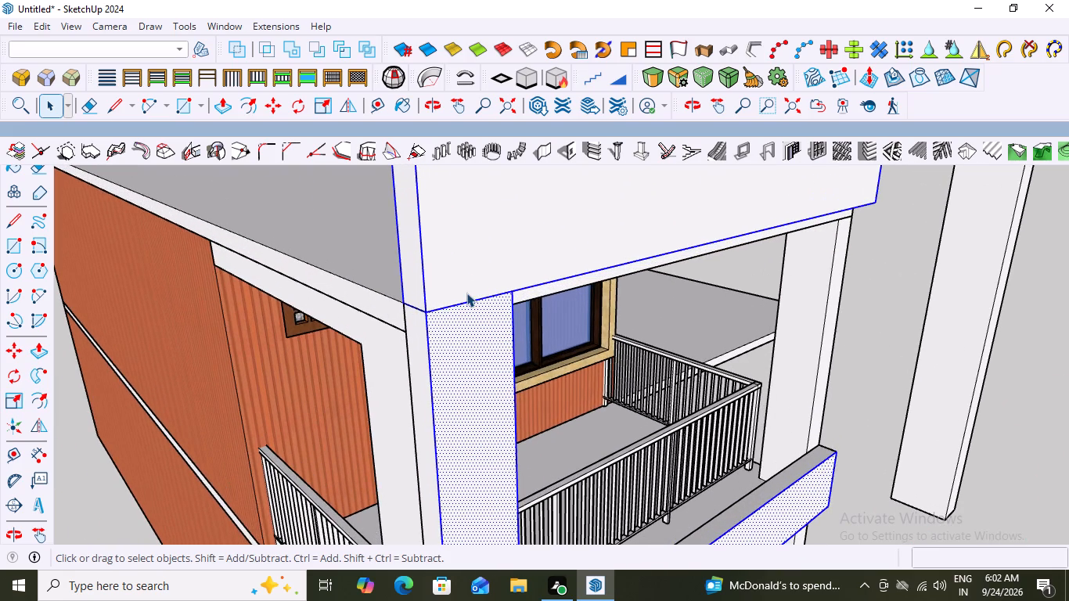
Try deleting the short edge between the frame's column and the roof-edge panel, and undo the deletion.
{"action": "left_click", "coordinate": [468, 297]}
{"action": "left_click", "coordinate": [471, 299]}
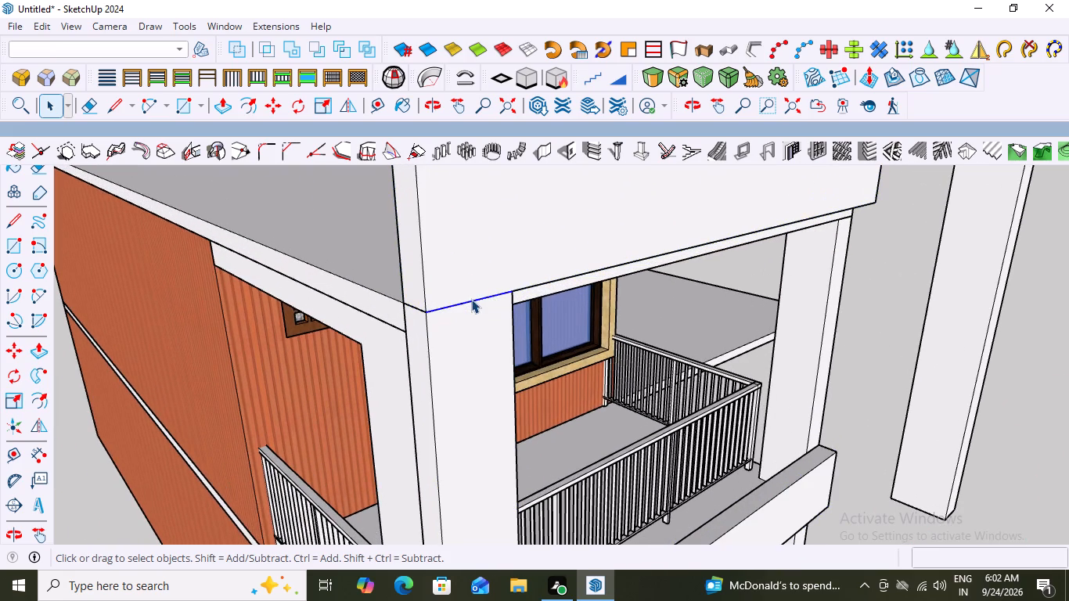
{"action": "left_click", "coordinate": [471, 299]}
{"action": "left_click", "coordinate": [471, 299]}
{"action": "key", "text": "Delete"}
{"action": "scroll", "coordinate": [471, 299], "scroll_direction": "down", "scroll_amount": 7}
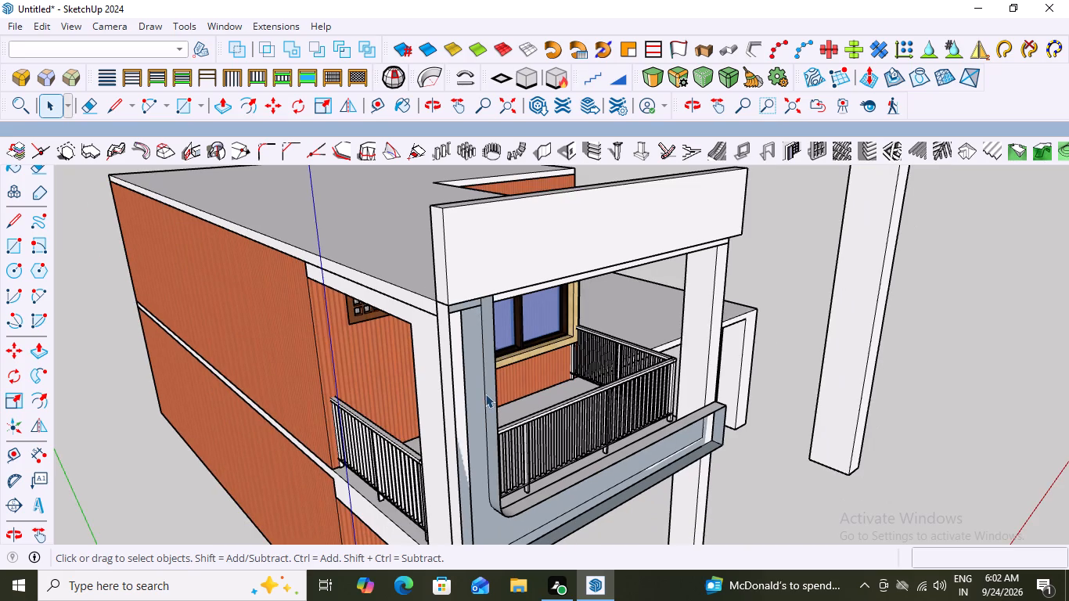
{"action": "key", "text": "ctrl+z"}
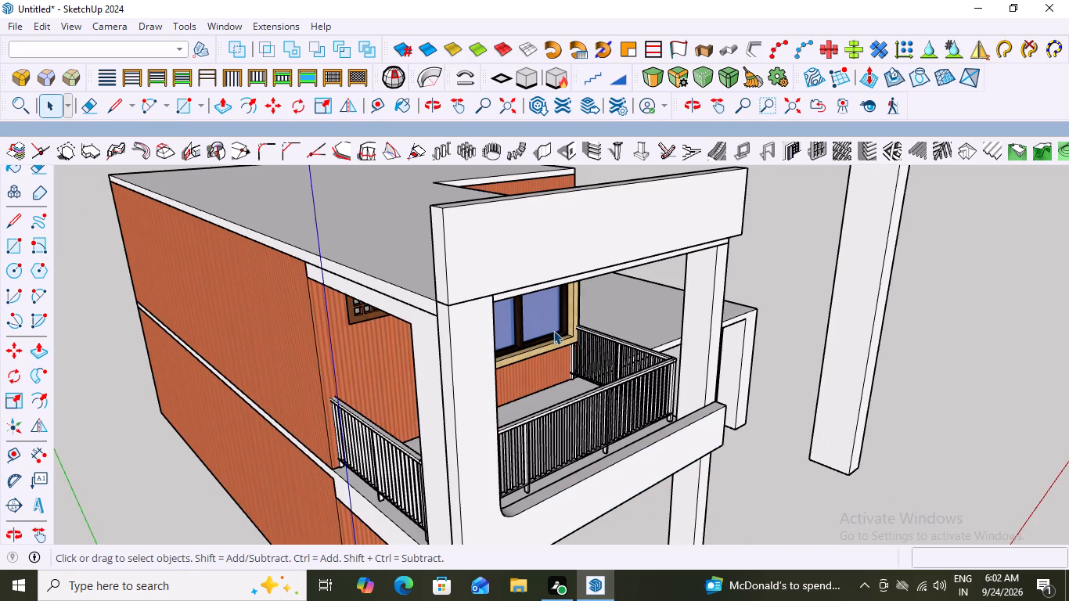
Select the roof-edge panel together with the balcony frame's front and side faces, and make them one group.
{"action": "scroll", "coordinate": [638, 322], "scroll_direction": "down", "scroll_amount": 3}
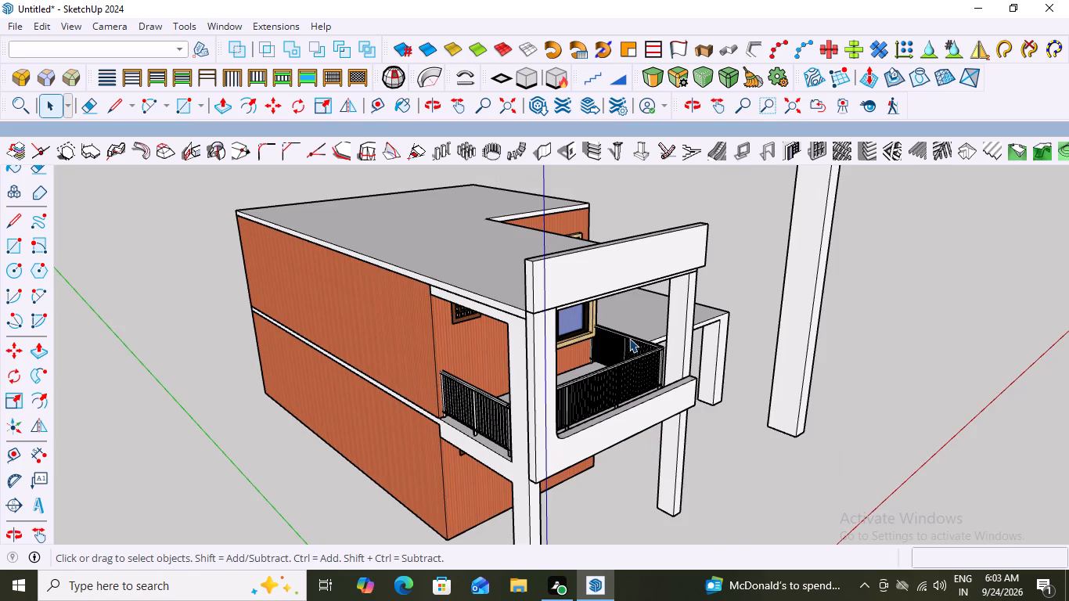
{"action": "middle_click_drag", "start_coordinate": [631, 333], "coordinate": [506, 249]}
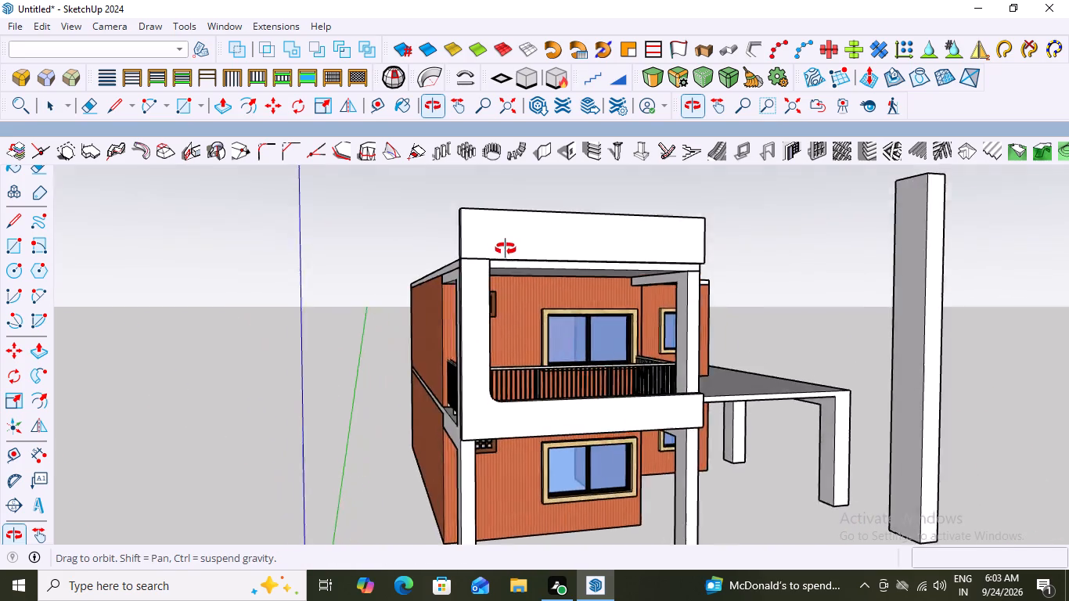
{"action": "middle_click_drag", "start_coordinate": [506, 249], "coordinate": [530, 239]}
{"action": "left_click", "coordinate": [509, 222]}
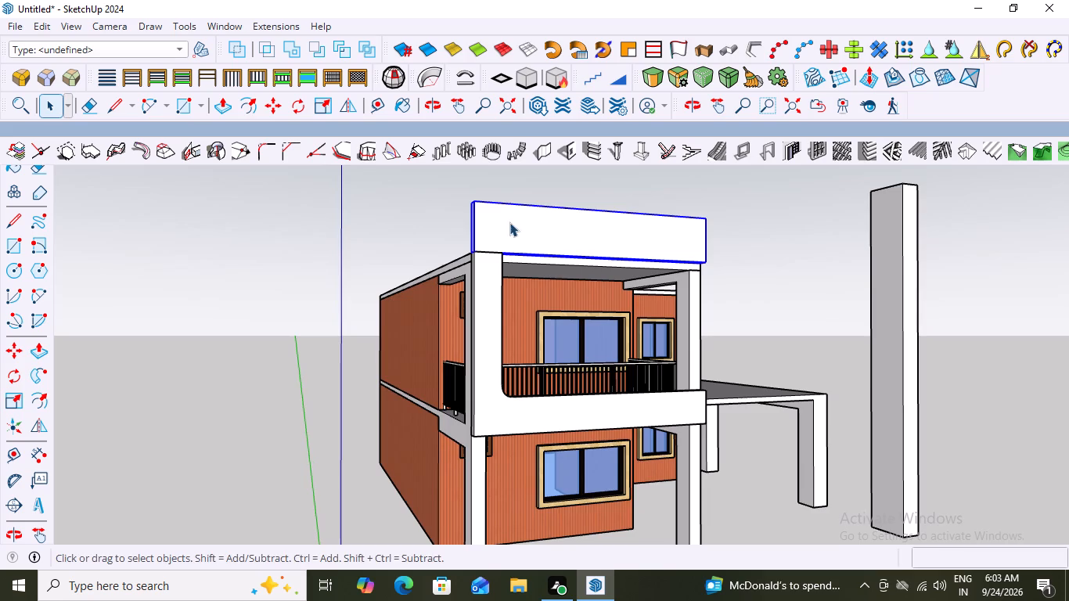
{"action": "middle_click_drag", "start_coordinate": [478, 269], "coordinate": [624, 313]}
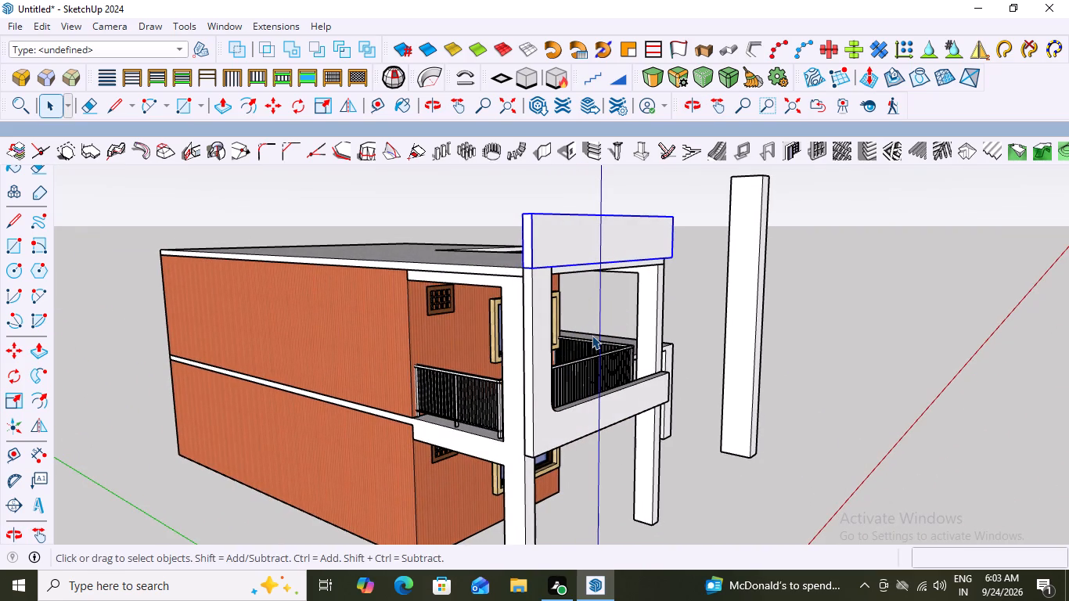
{"action": "left_click", "coordinate": [538, 337], "text": "shift"}
{"action": "triple_click", "coordinate": [538, 337], "text": "shift"}
{"action": "left_click", "coordinate": [538, 337]}
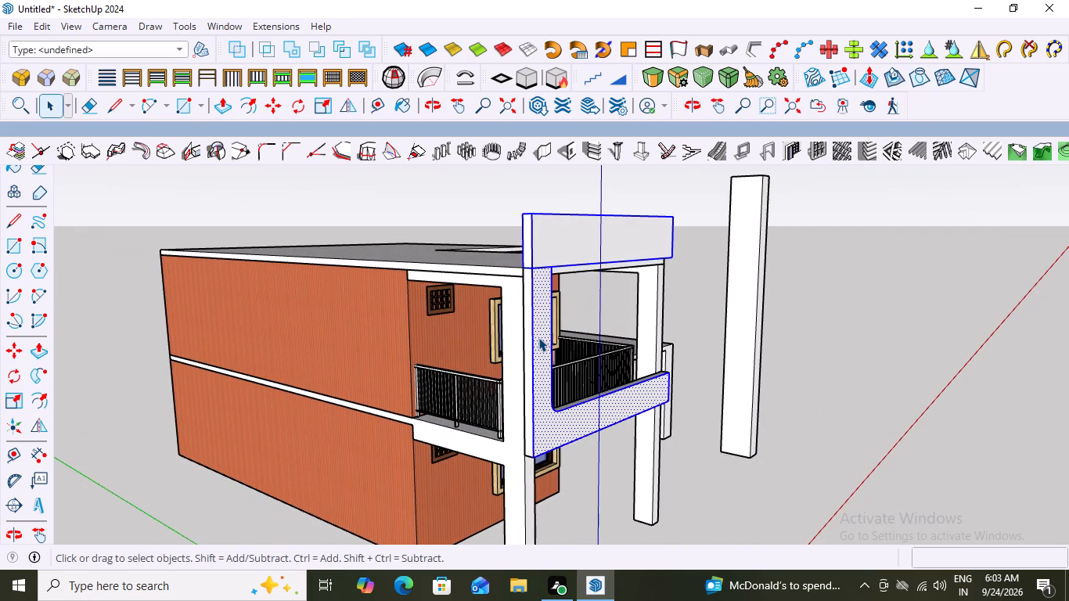
{"action": "left_click", "coordinate": [520, 350]}
{"action": "triple_click", "coordinate": [527, 354]}
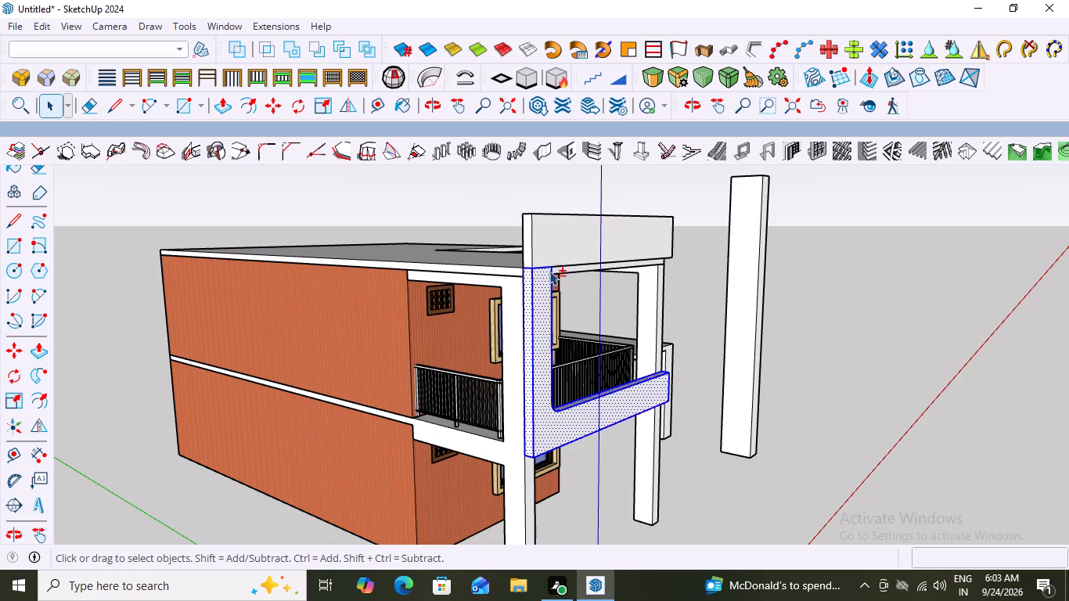
{"action": "left_click", "coordinate": [530, 250], "text": "shift"}
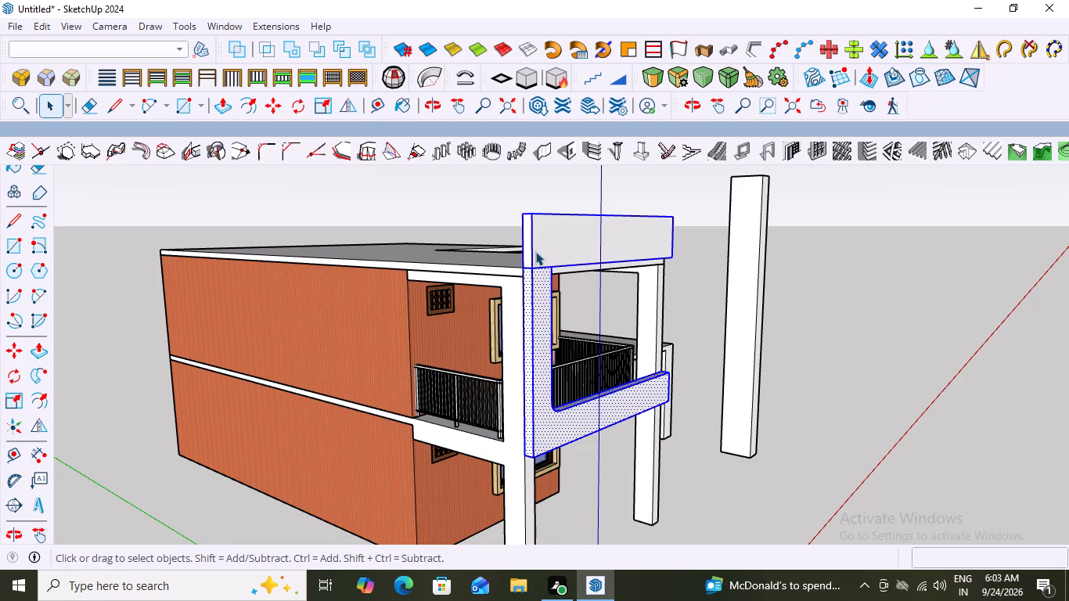
{"action": "right_click", "coordinate": [537, 251]}
{"action": "left_click", "coordinate": [603, 166]}
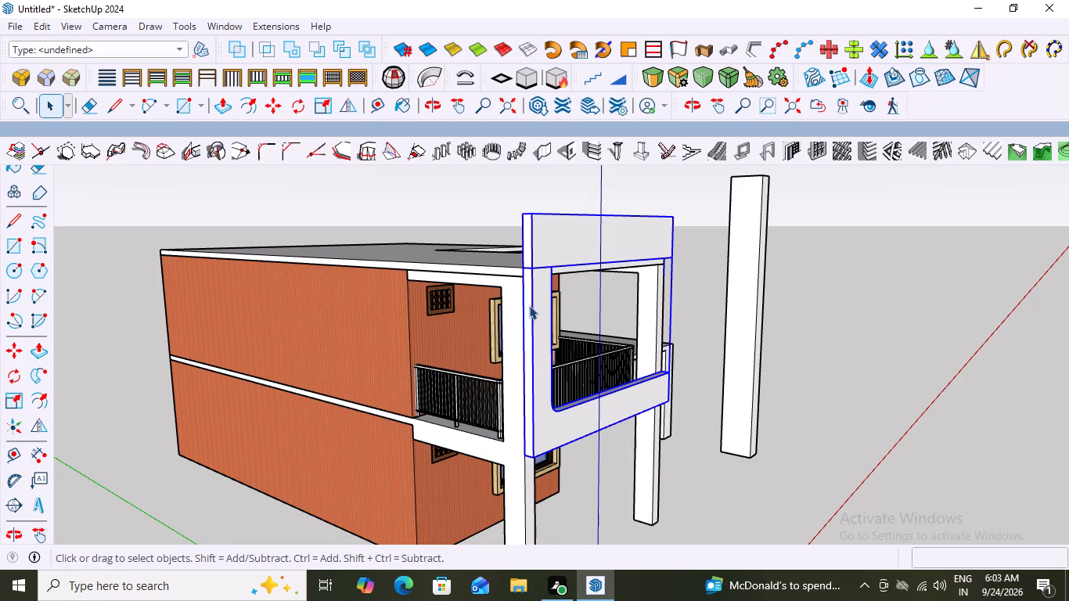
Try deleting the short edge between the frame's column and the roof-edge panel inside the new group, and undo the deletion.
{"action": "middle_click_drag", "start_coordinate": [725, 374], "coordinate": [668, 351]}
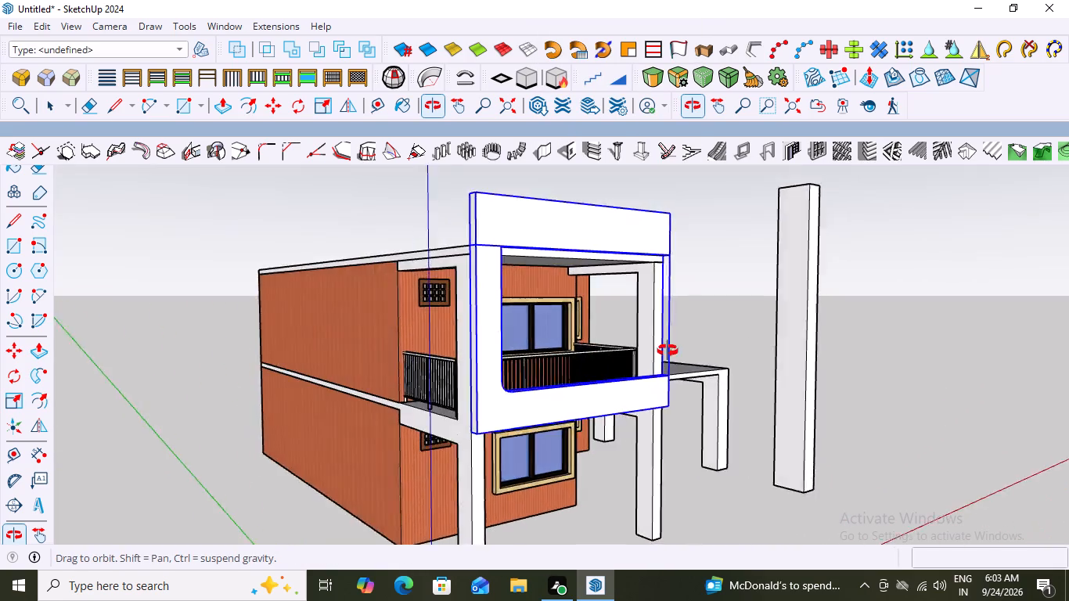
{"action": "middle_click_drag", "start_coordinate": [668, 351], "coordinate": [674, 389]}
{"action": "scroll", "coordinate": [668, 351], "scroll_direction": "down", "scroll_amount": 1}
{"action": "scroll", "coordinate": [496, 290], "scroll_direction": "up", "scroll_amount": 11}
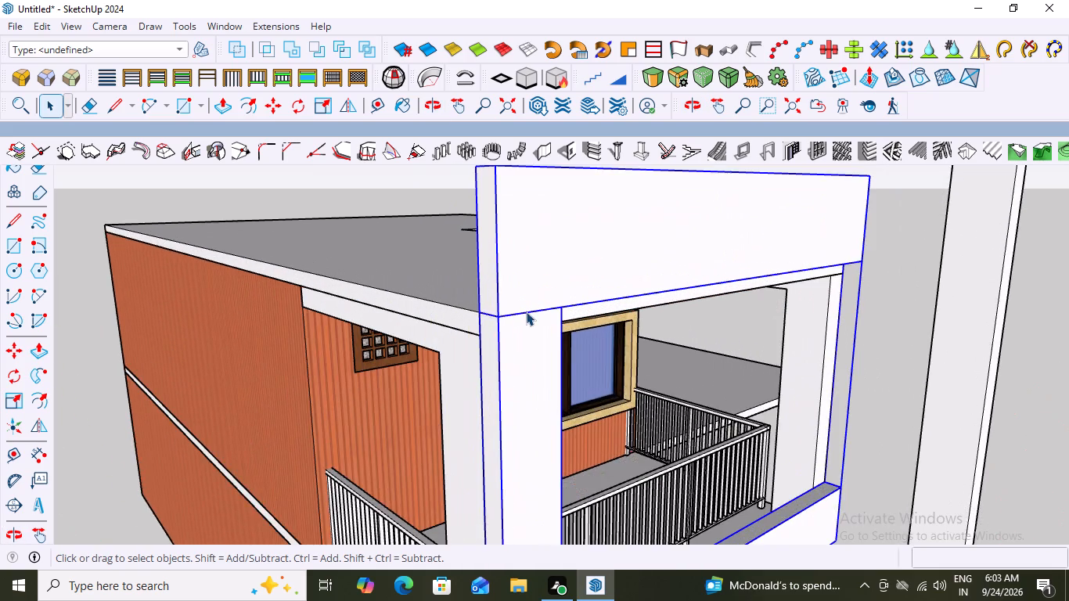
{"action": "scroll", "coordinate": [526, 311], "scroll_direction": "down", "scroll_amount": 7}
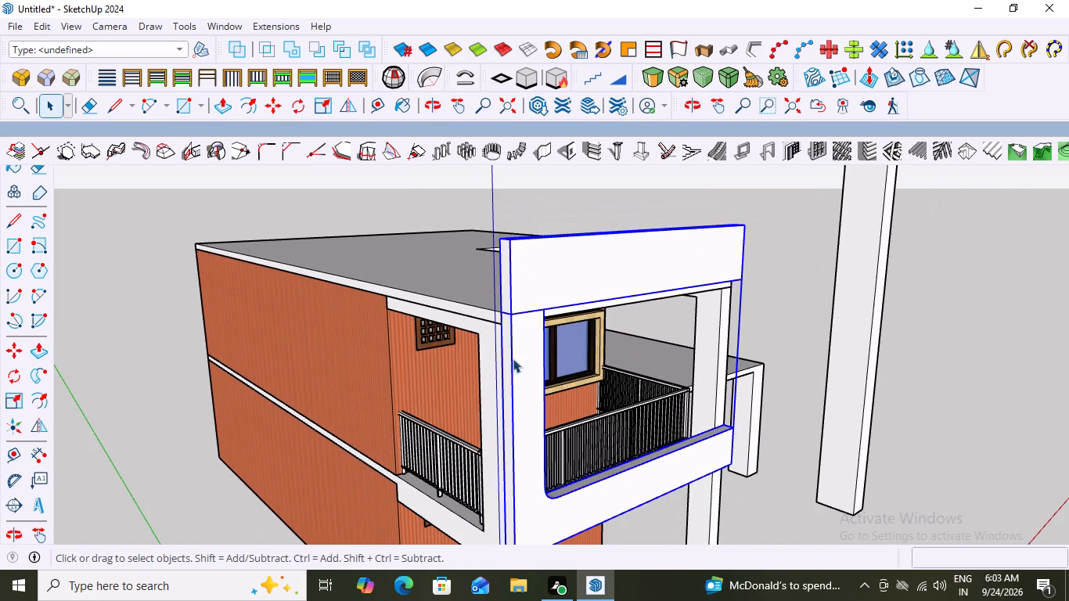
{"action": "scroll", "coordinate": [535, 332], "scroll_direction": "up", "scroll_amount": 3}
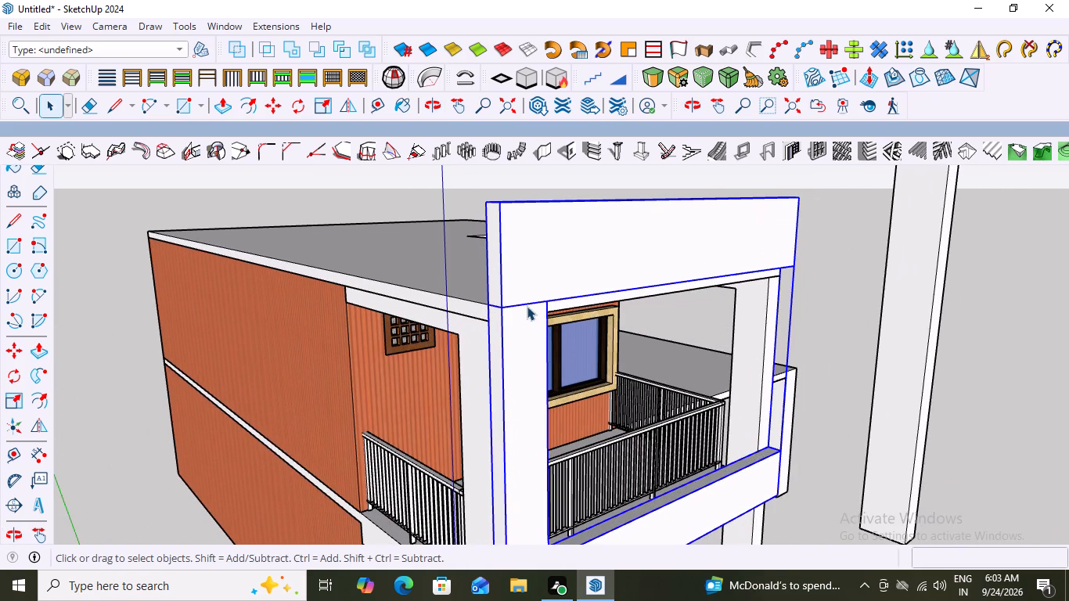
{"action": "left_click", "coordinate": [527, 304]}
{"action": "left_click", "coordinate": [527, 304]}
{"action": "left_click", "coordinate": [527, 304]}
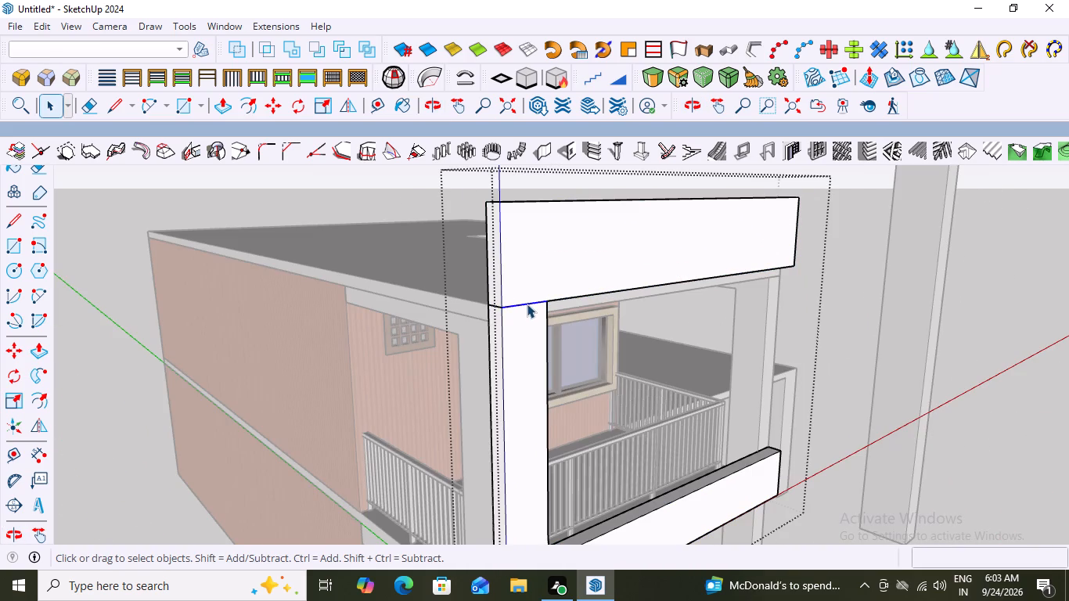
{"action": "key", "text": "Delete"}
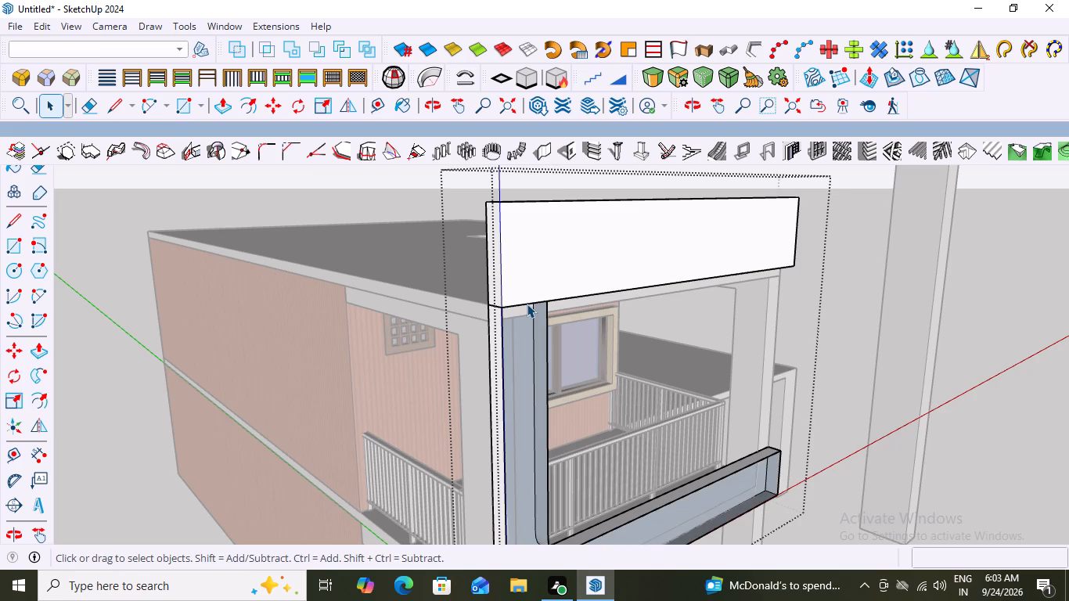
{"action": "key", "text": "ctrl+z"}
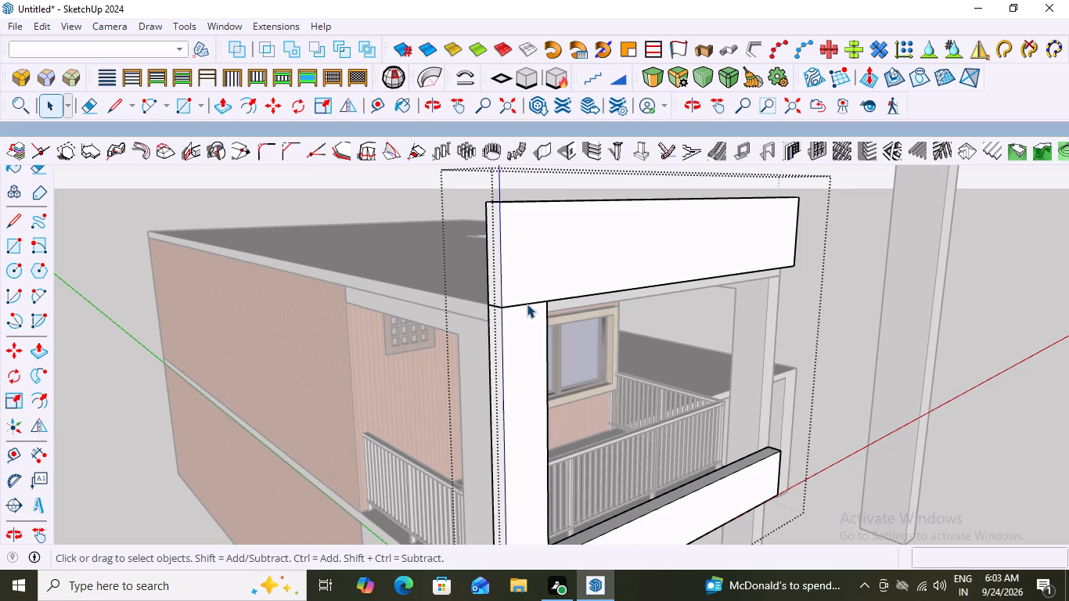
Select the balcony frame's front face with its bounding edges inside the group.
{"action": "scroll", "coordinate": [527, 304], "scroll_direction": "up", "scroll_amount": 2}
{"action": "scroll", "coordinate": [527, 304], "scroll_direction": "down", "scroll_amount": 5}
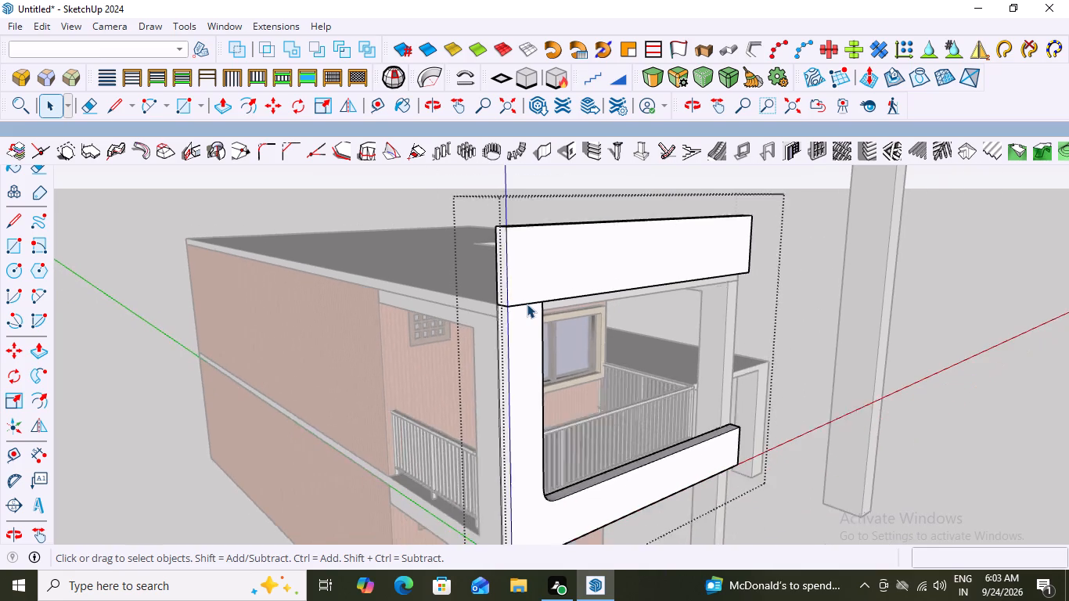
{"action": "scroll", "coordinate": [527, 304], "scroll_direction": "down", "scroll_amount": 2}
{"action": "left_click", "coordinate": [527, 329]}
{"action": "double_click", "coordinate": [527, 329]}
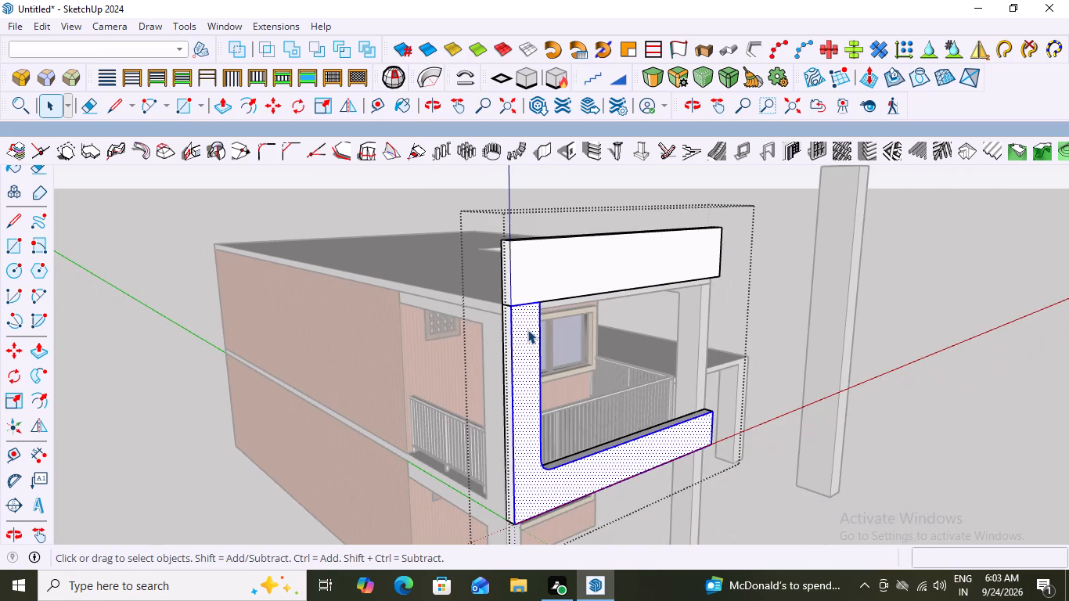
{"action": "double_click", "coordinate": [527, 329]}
Copy the roof-edge panel's front face with its edges, paste it in place inside the panel's group, and leave that group.
{"action": "scroll", "coordinate": [527, 329], "scroll_direction": "up", "scroll_amount": 2}
{"action": "left_click", "coordinate": [541, 275]}
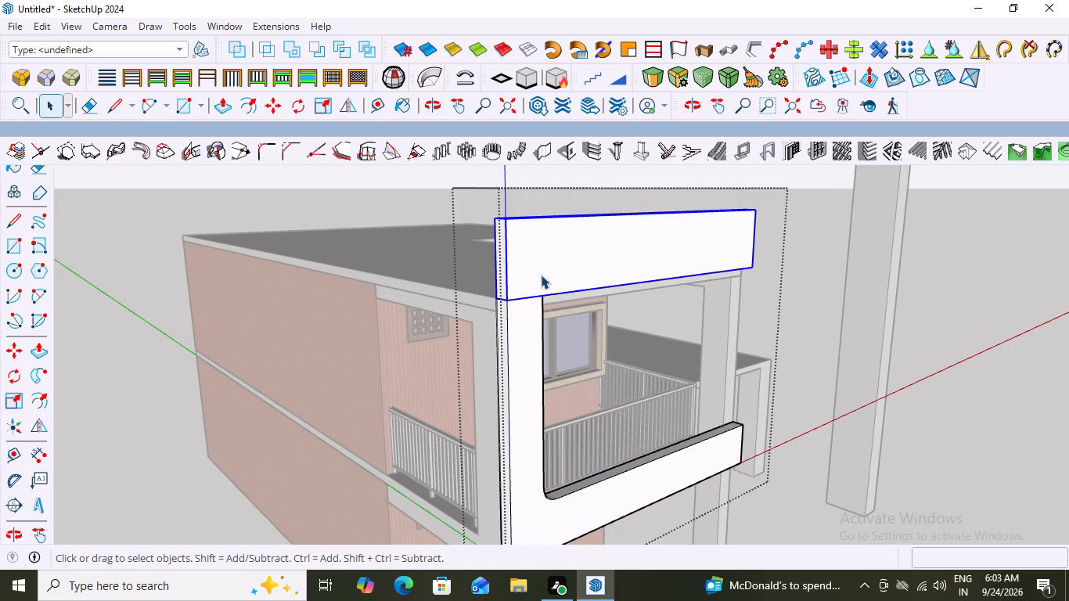
{"action": "double_click", "coordinate": [541, 275]}
{"action": "double_click", "coordinate": [541, 275]}
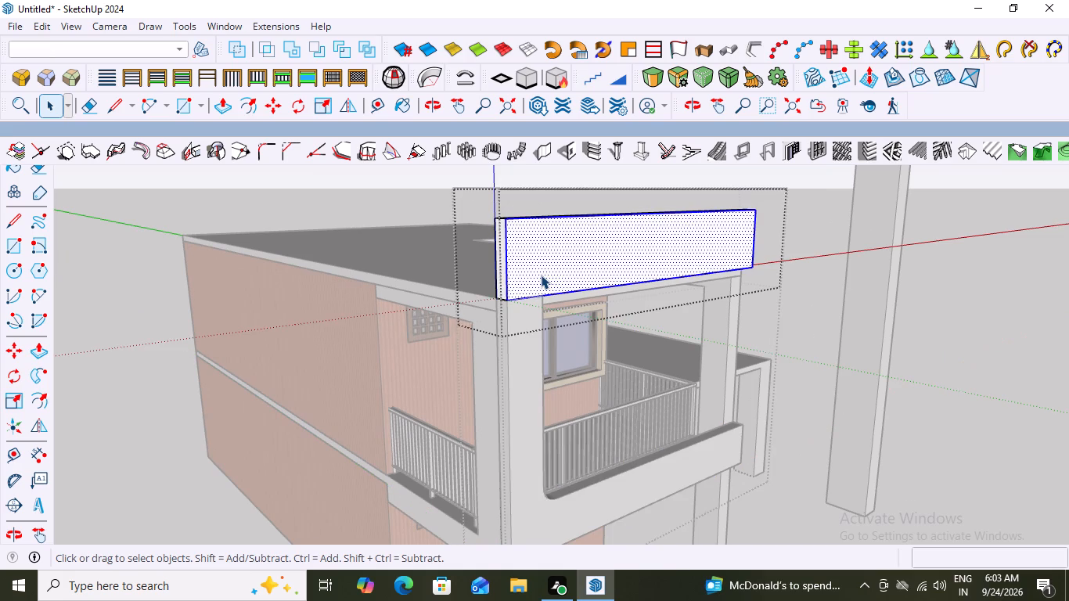
{"action": "scroll", "coordinate": [541, 275], "scroll_direction": "up", "scroll_amount": 2}
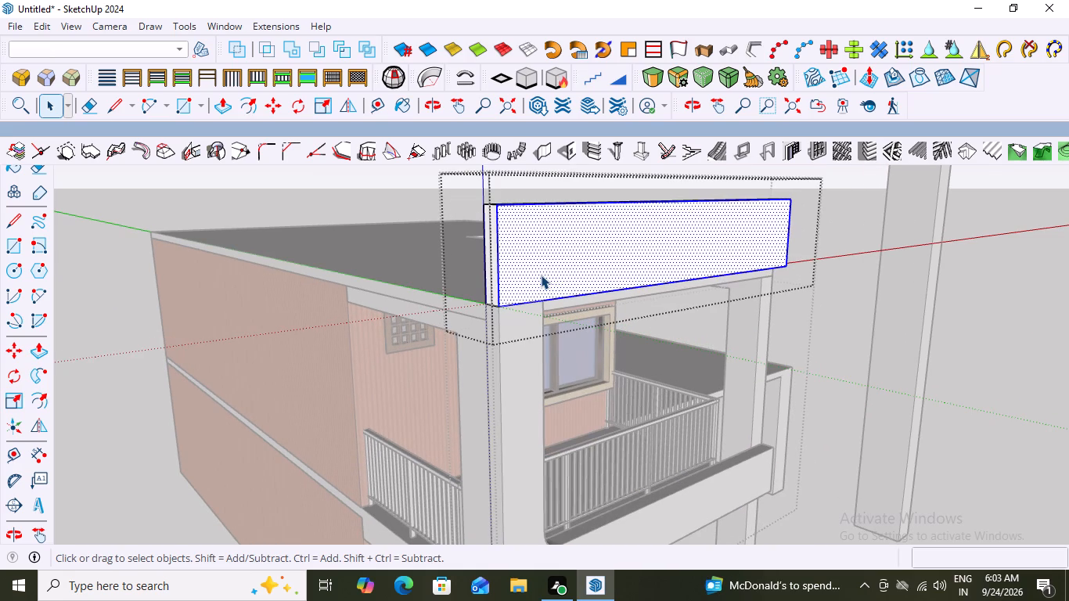
{"action": "key", "text": "ctrl+c"}
{"action": "left_click", "coordinate": [40, 25]}
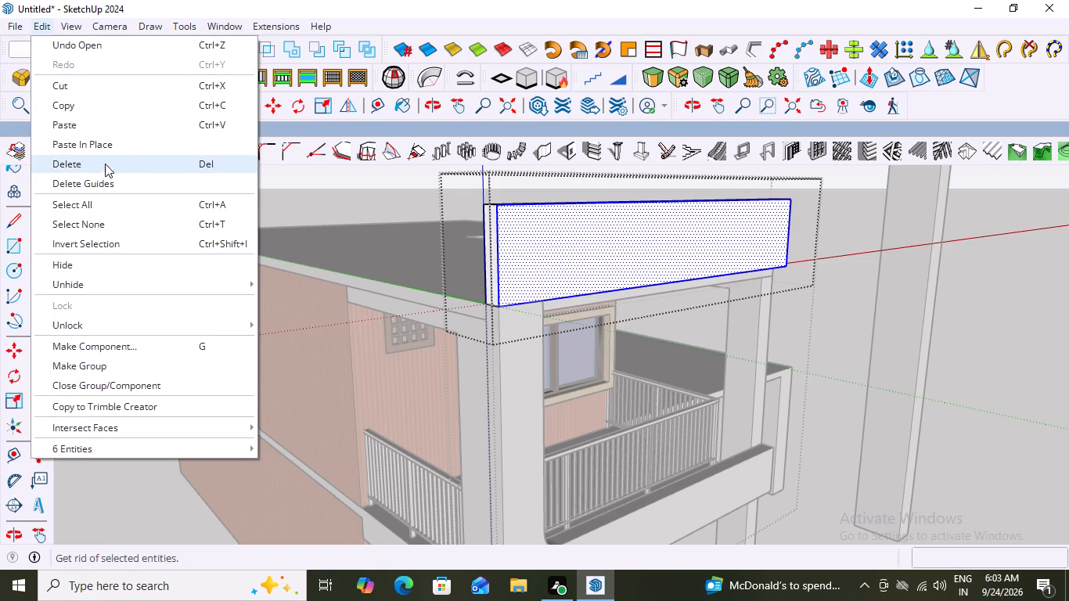
{"action": "left_click", "coordinate": [106, 142]}
{"action": "scroll", "coordinate": [563, 321], "scroll_direction": "up", "scroll_amount": 4}
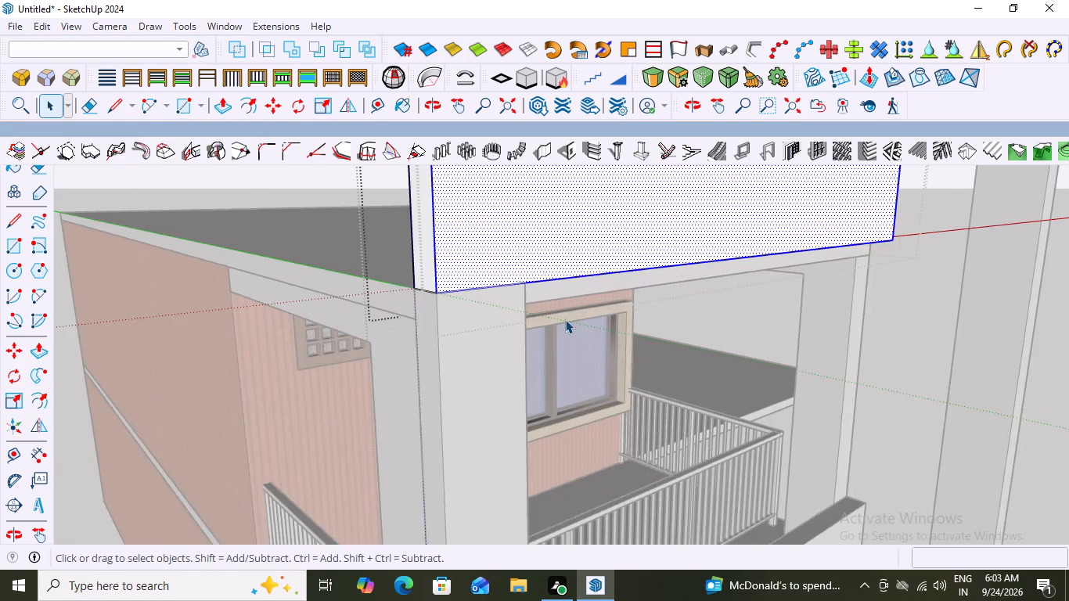
{"action": "scroll", "coordinate": [565, 319], "scroll_direction": "up", "scroll_amount": 1}
{"action": "scroll", "coordinate": [475, 272], "scroll_direction": "down", "scroll_amount": 7}
{"action": "left_click", "coordinate": [462, 262]}
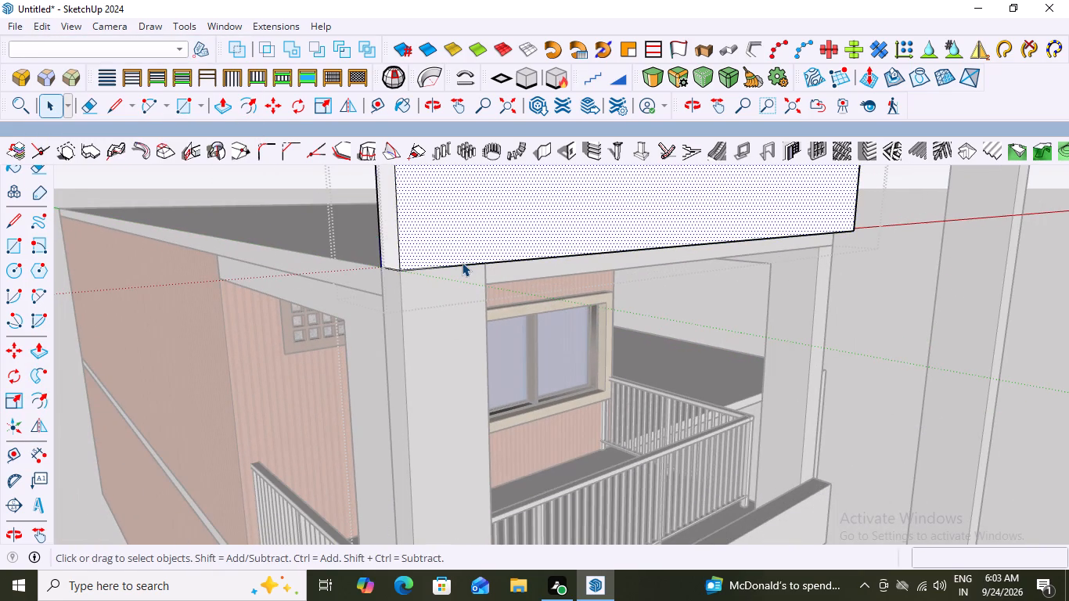
{"action": "left_click", "coordinate": [449, 264]}
{"action": "triple_click", "coordinate": [449, 264]}
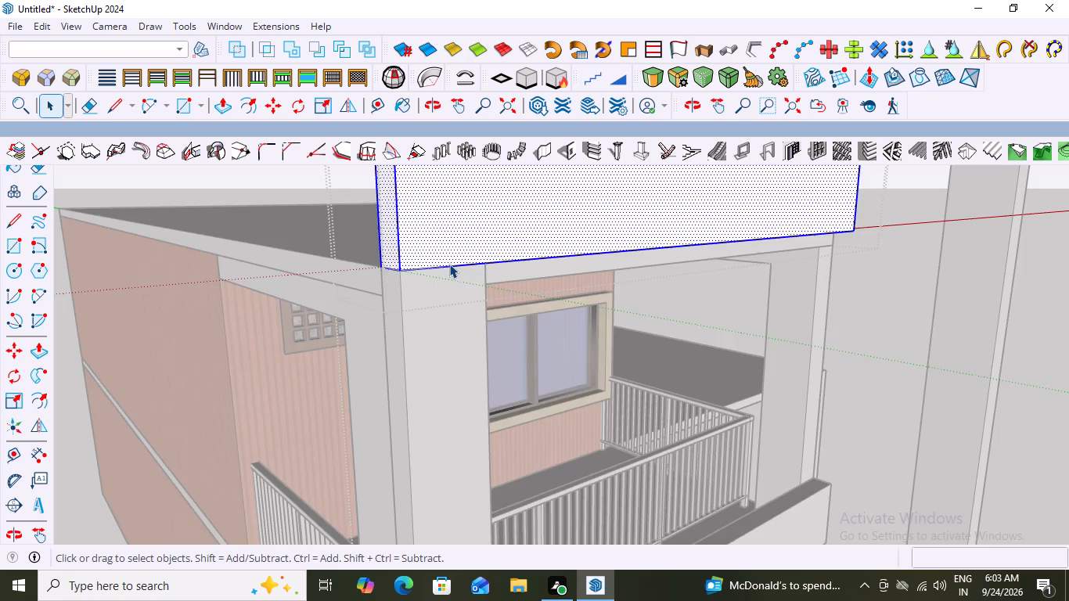
{"action": "scroll", "coordinate": [449, 264], "scroll_direction": "down", "scroll_amount": 8}
{"action": "left_click", "coordinate": [945, 265]}
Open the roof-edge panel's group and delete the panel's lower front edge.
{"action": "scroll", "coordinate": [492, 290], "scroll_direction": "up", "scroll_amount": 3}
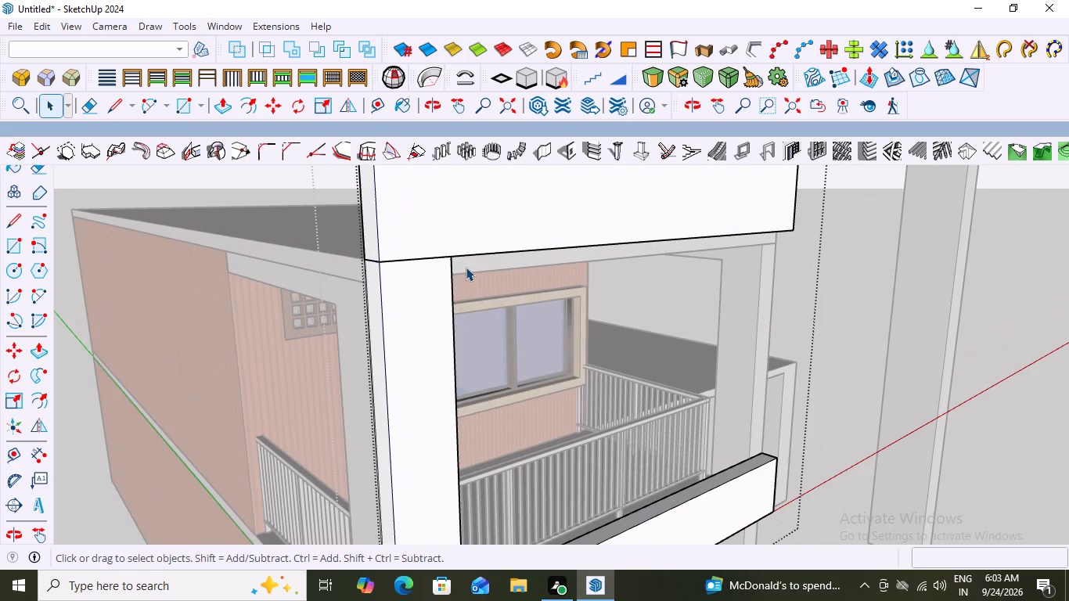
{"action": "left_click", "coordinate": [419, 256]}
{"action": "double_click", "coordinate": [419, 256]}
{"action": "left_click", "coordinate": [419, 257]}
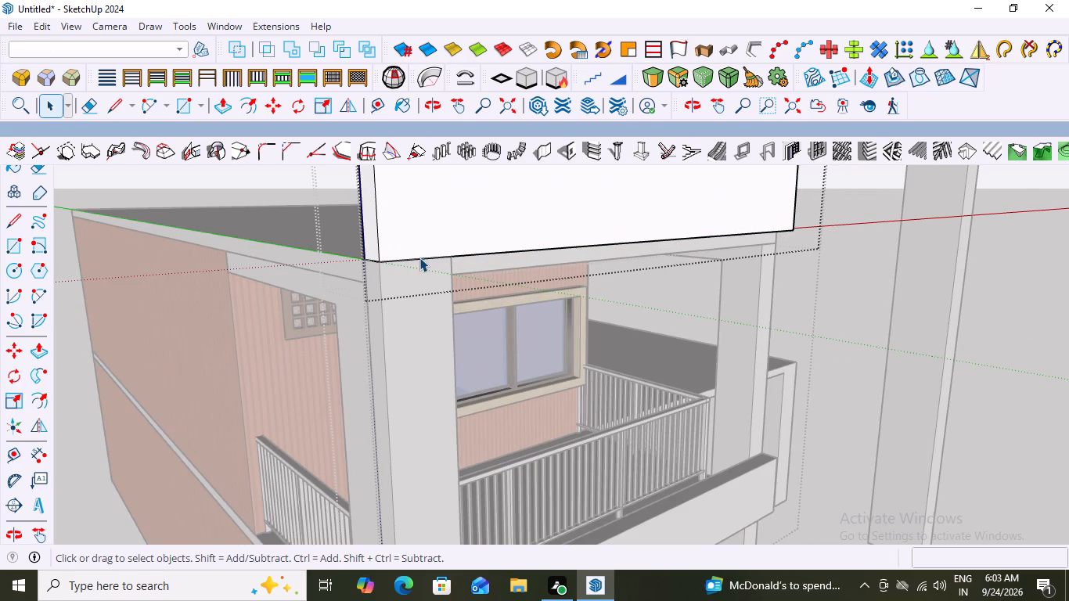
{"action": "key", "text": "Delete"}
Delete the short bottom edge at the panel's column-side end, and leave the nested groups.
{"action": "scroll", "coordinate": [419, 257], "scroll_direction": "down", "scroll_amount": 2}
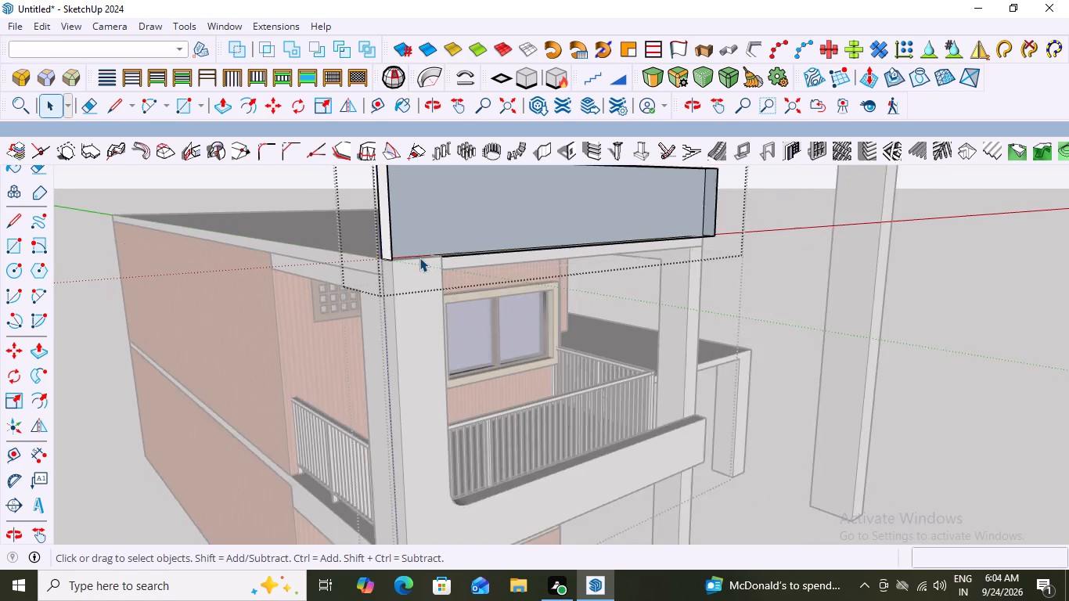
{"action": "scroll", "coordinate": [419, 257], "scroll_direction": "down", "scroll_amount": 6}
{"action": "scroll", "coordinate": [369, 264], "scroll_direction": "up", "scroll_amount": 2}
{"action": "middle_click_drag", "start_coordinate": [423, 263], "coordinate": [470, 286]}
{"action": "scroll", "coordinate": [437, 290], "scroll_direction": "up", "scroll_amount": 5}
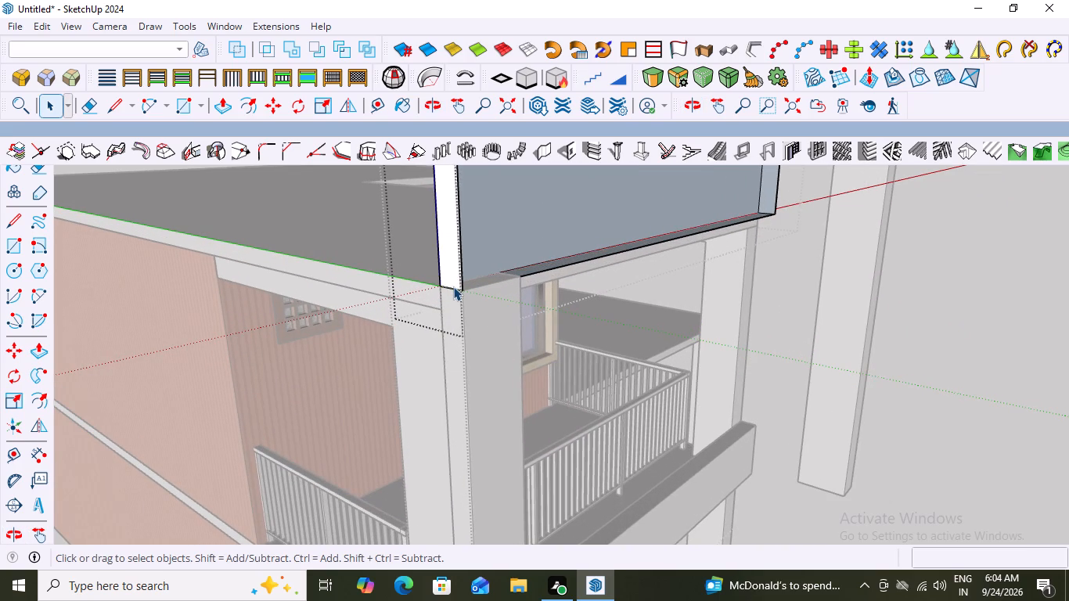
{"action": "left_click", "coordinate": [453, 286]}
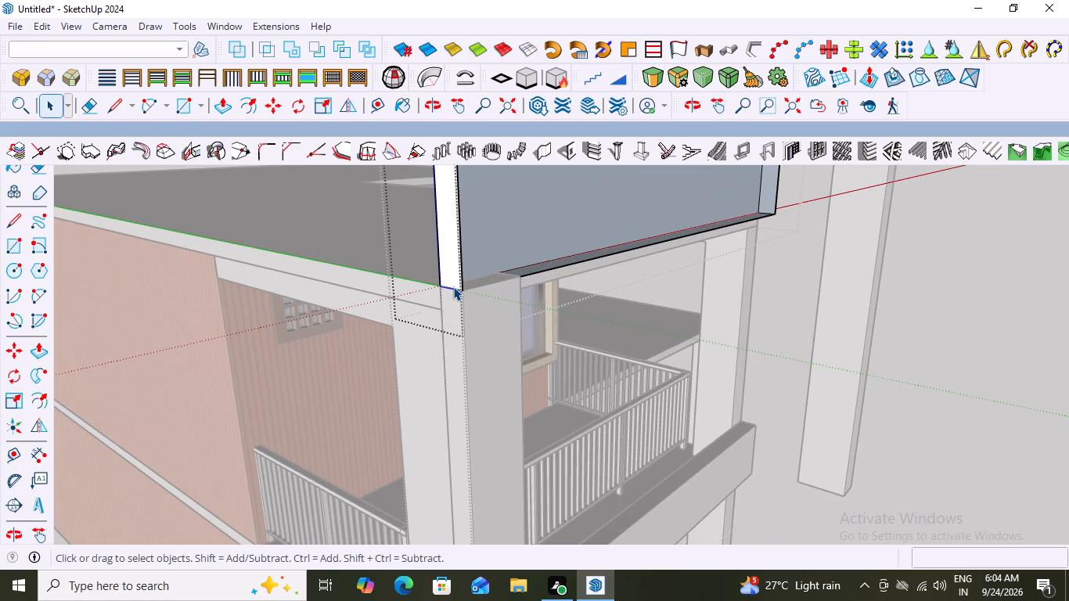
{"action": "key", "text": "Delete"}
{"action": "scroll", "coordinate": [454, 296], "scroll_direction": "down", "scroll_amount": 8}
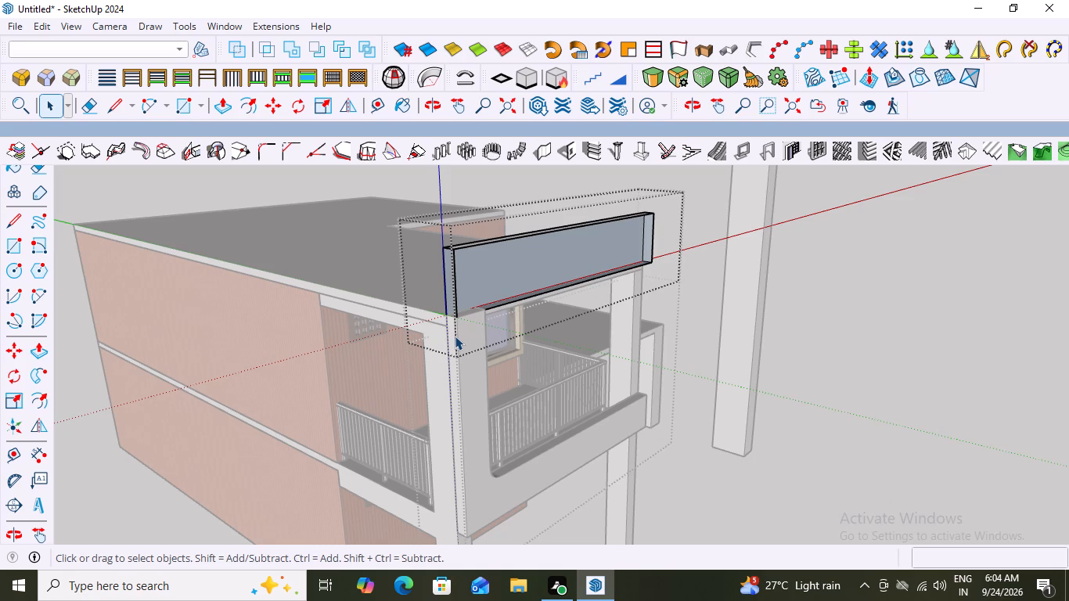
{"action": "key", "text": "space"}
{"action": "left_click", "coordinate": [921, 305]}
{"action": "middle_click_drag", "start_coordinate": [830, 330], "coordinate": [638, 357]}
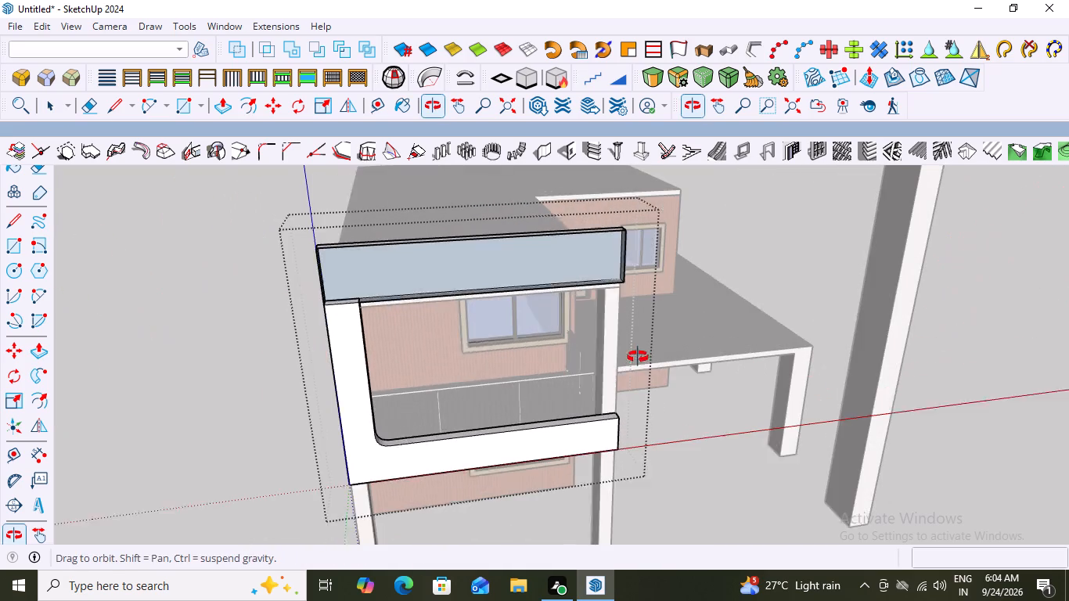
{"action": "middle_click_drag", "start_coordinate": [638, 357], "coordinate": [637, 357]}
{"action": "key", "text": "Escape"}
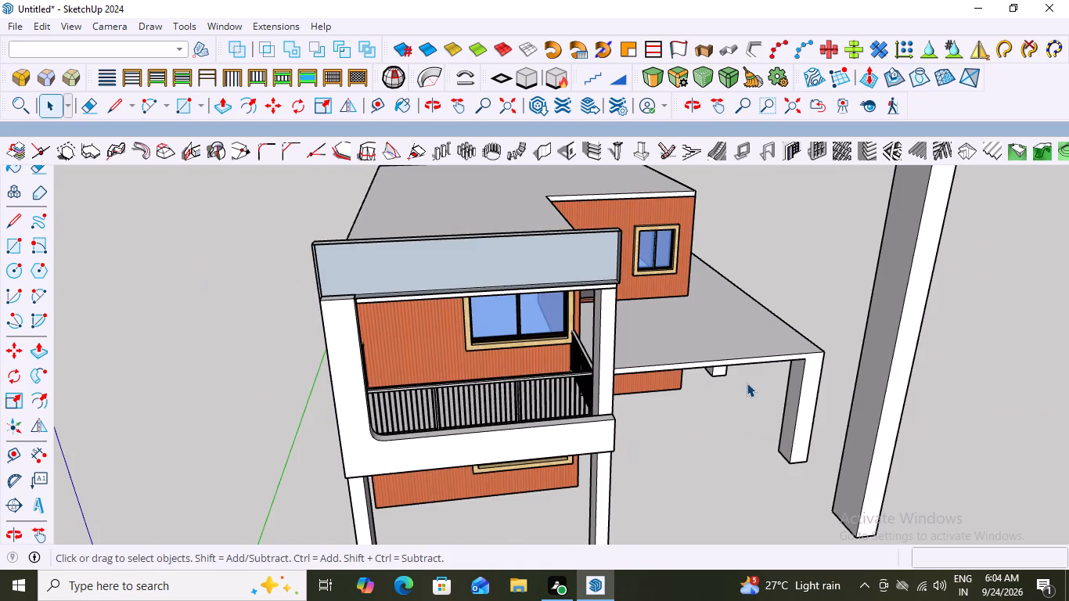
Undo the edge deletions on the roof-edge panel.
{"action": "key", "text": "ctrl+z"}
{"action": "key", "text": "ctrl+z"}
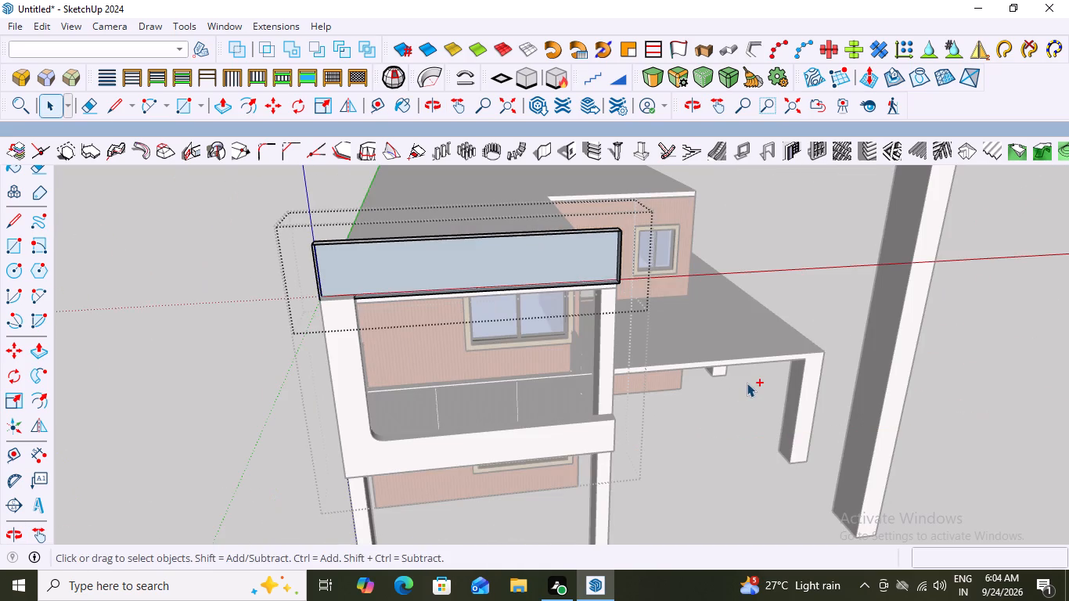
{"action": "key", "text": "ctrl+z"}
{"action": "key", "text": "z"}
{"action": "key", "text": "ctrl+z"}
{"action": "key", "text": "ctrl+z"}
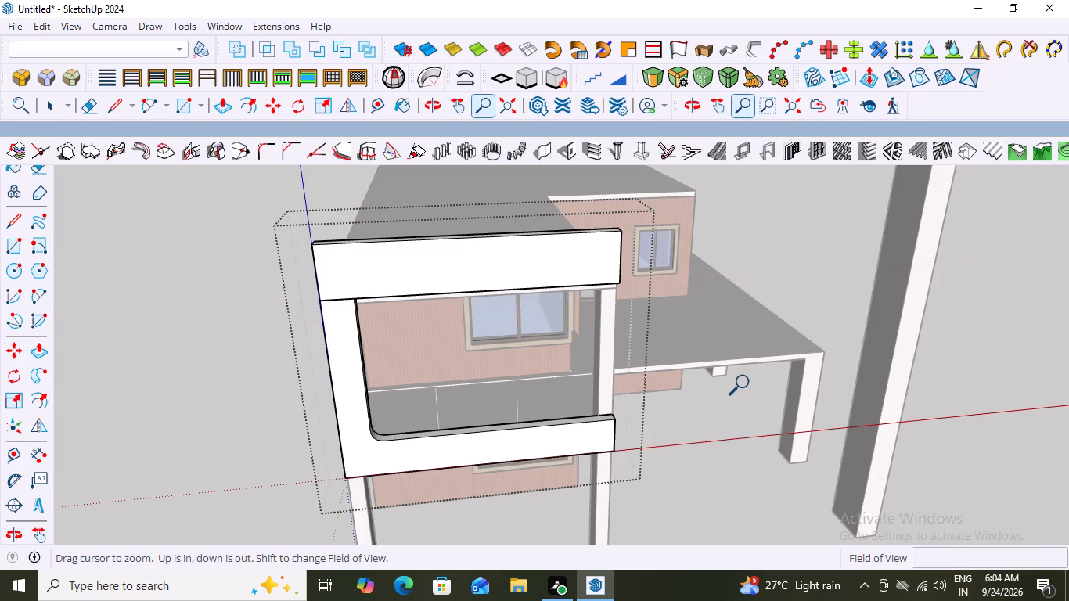
Undo the grouping and joint clean-up edits on the roof-edge panel and the balcony frame.
{"action": "key", "text": "ctrl+z"}
{"action": "key", "text": "ctrl+z"}
{"action": "key", "text": "ctrl+z"}
{"action": "key", "text": "ctrl+z"}
{"action": "key", "text": "ctrl+z"}
{"action": "key", "text": "ctrl+z"}
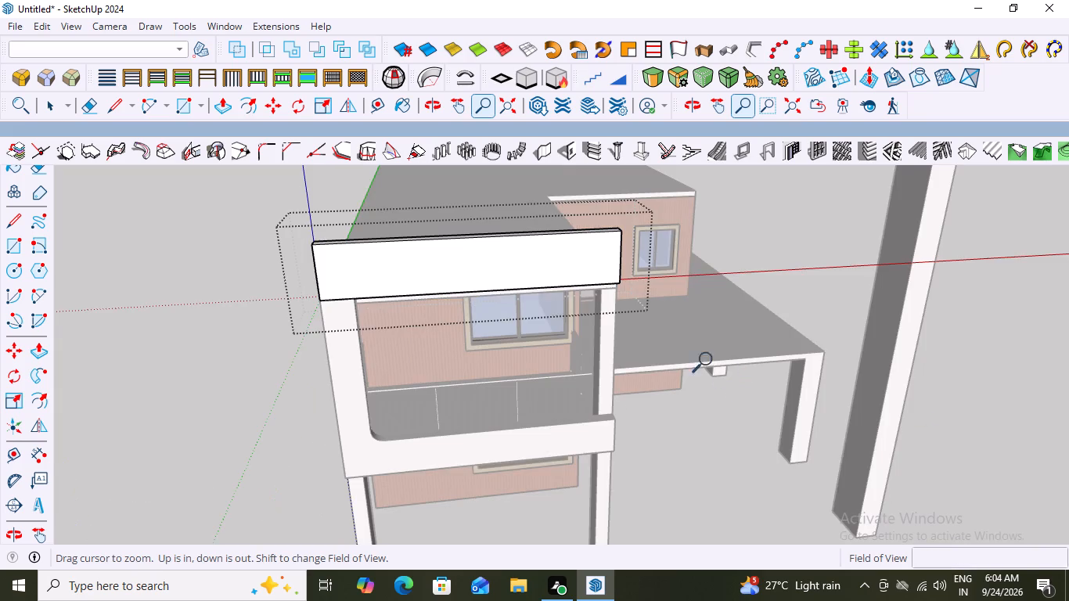
{"action": "middle_click_drag", "start_coordinate": [695, 345], "coordinate": [621, 302]}
{"action": "scroll", "coordinate": [664, 282], "scroll_direction": "down", "scroll_amount": 1}
{"action": "key", "text": "ctrl+z"}
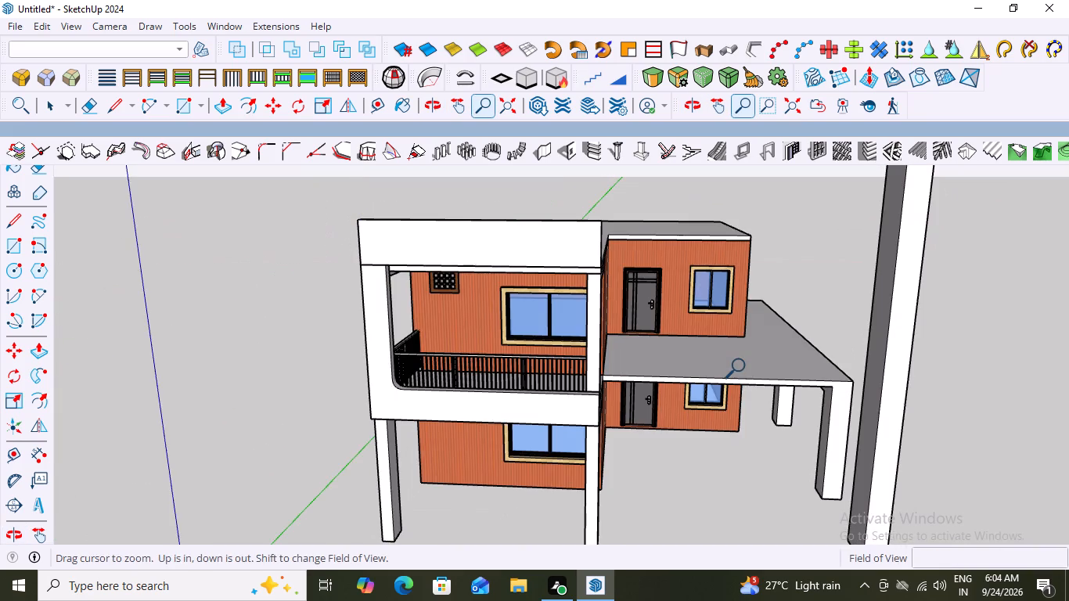
{"action": "key", "text": "ctrl+z"}
{"action": "key", "text": "ctrl+z"}
{"action": "key", "text": "ctrl+z"}
{"action": "key", "text": "ctrl+z"}
{"action": "key", "text": "ctrl+z"}
{"action": "key", "text": "ctrl+z"}
{"action": "key", "text": "ctrl+z"}
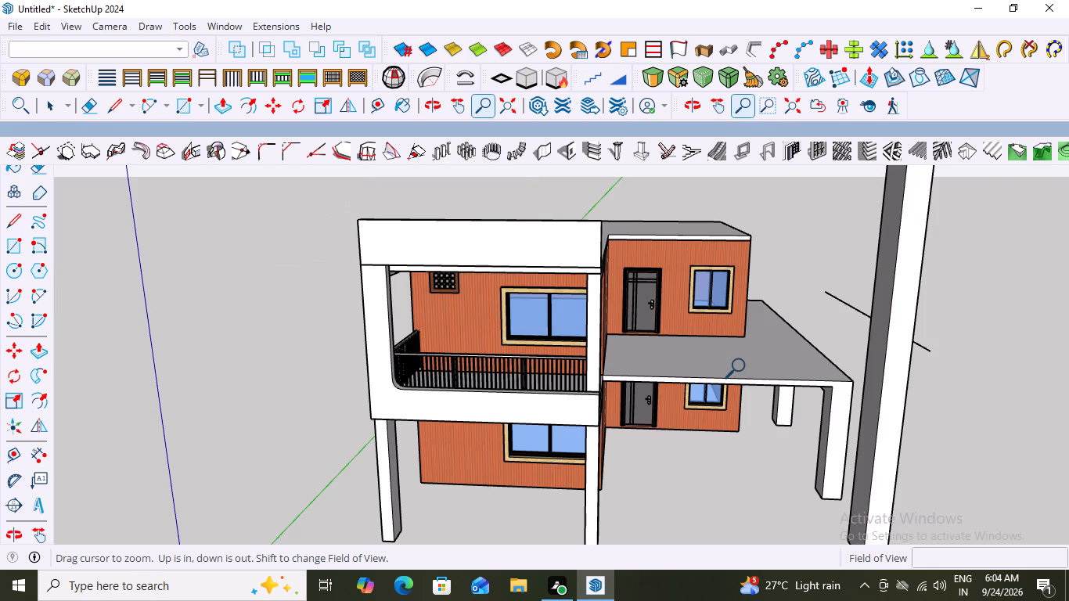
Keep undoing until the separate roof-edge panel and the loose flat faces beside the house are removed.
{"action": "scroll", "coordinate": [742, 367], "scroll_direction": "down", "scroll_amount": 18}
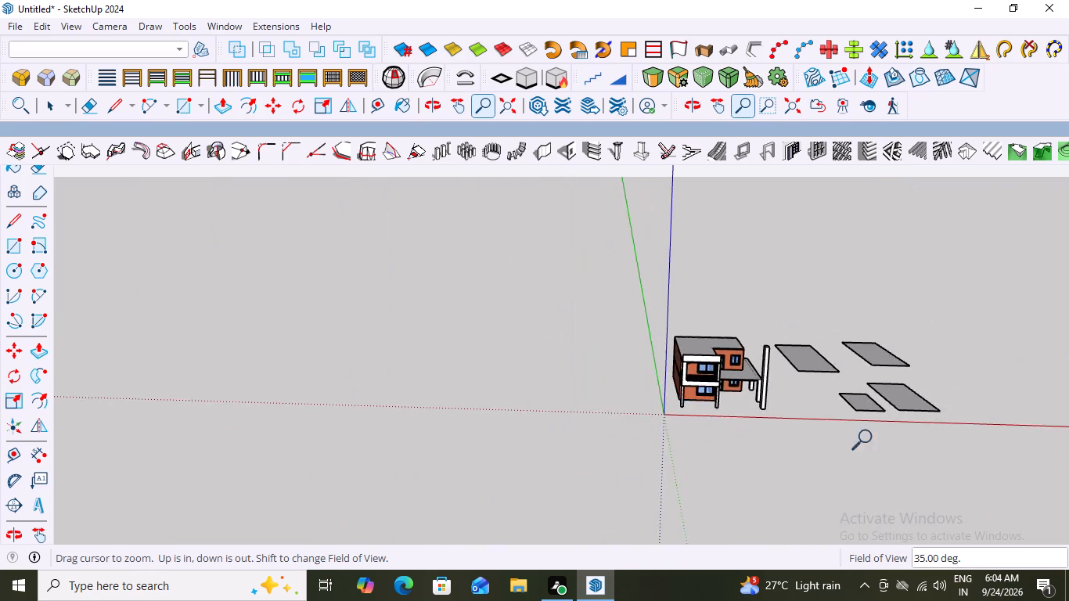
{"action": "scroll", "coordinate": [884, 424], "scroll_direction": "up", "scroll_amount": 7}
{"action": "key", "text": "ctrl+z"}
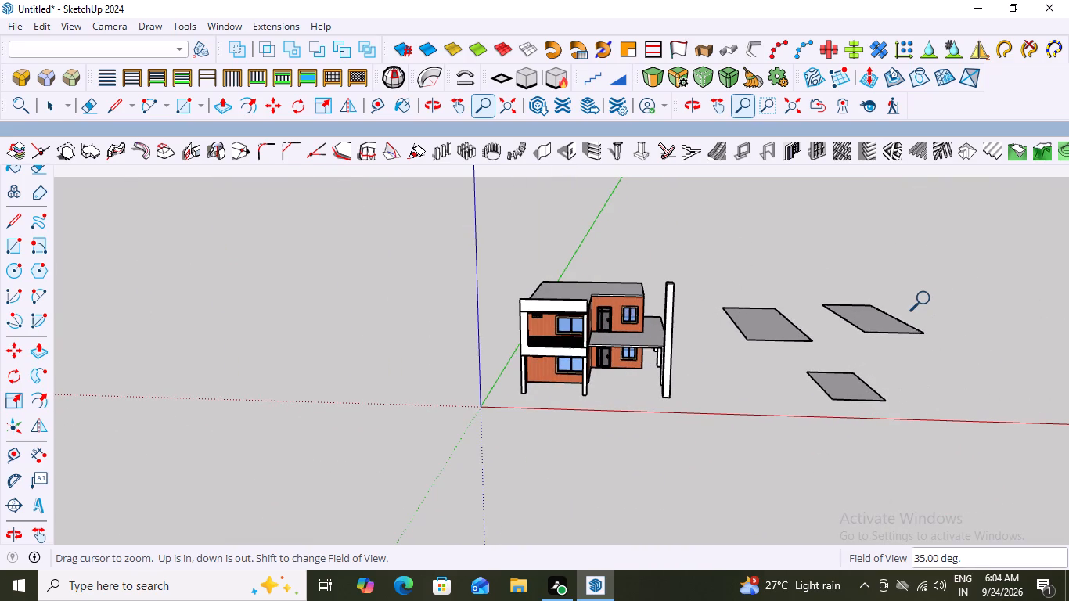
{"action": "key", "text": "ctrl+z"}
{"action": "key", "text": "ctrl+z"}
{"action": "key", "text": "ctrl+z"}
{"action": "key", "text": "ctrl+z"}
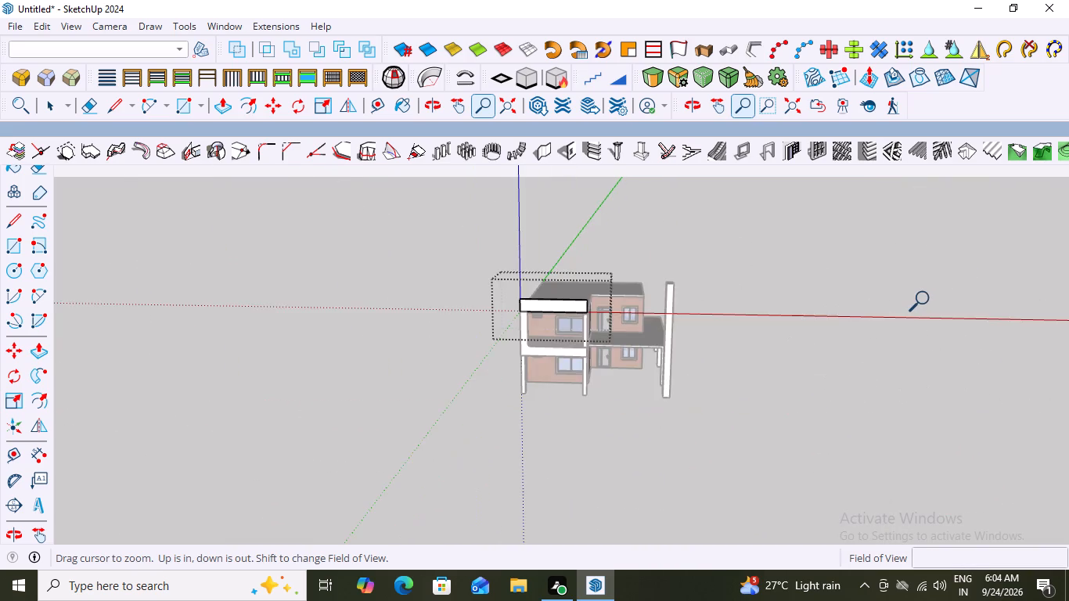
{"action": "key", "text": "ctrl+z"}
{"action": "key", "text": "ctrl+z"}
{"action": "key", "text": "ctrl+z"}
{"action": "key", "text": "ctrl+z"}
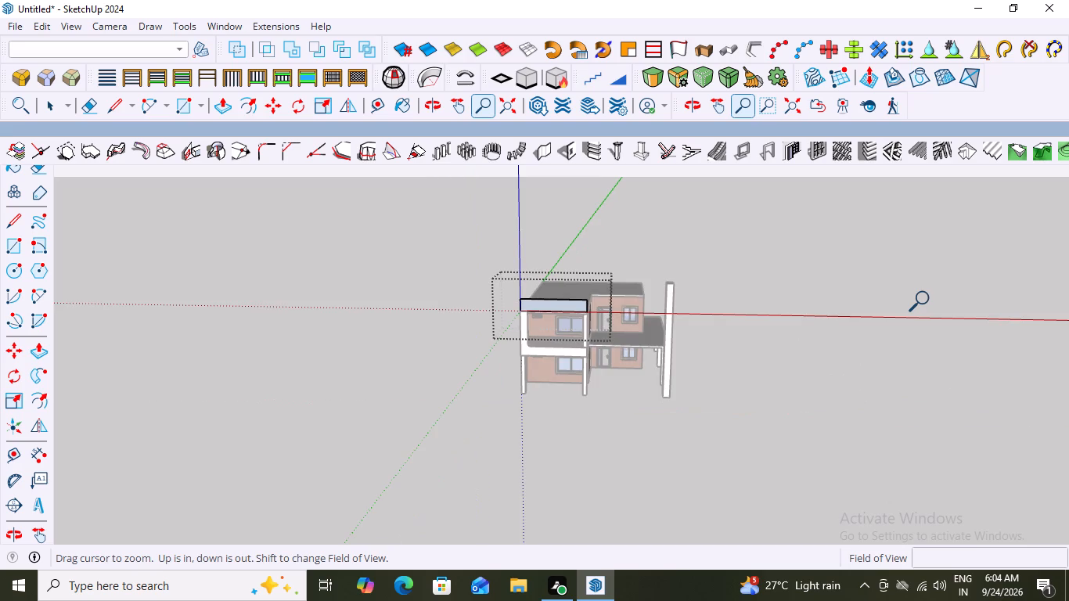
{"action": "key", "text": "ctrl+z"}
{"action": "key", "text": "z"}
{"action": "key", "text": "ctrl+z"}
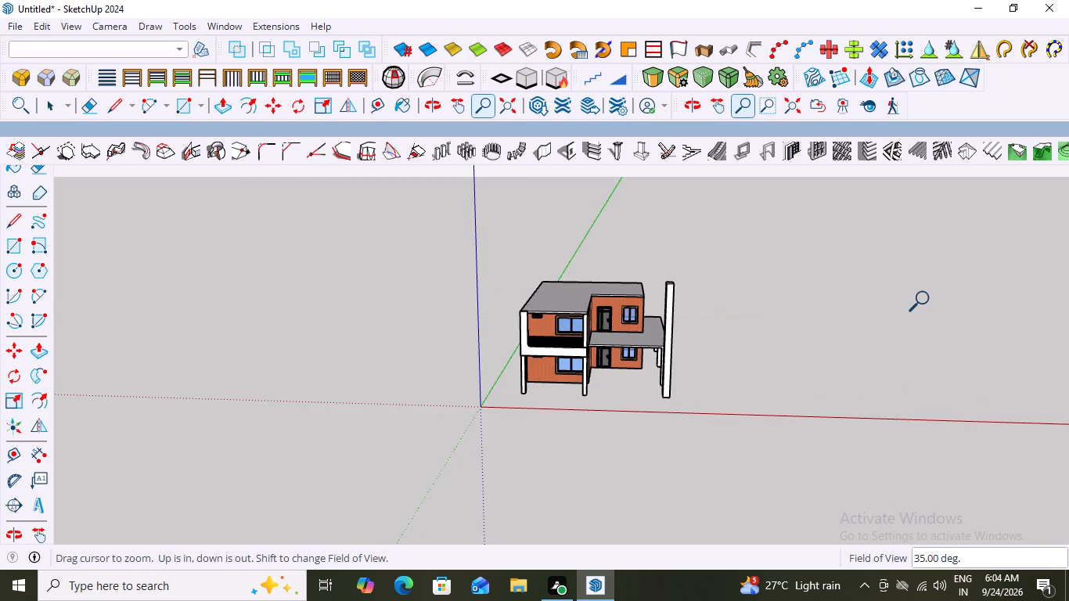
Push/Pull the top face of the balcony frame's corner upright upward about 4' 3/4", past the roof slab.
{"action": "scroll", "coordinate": [506, 317], "scroll_direction": "up", "scroll_amount": 11}
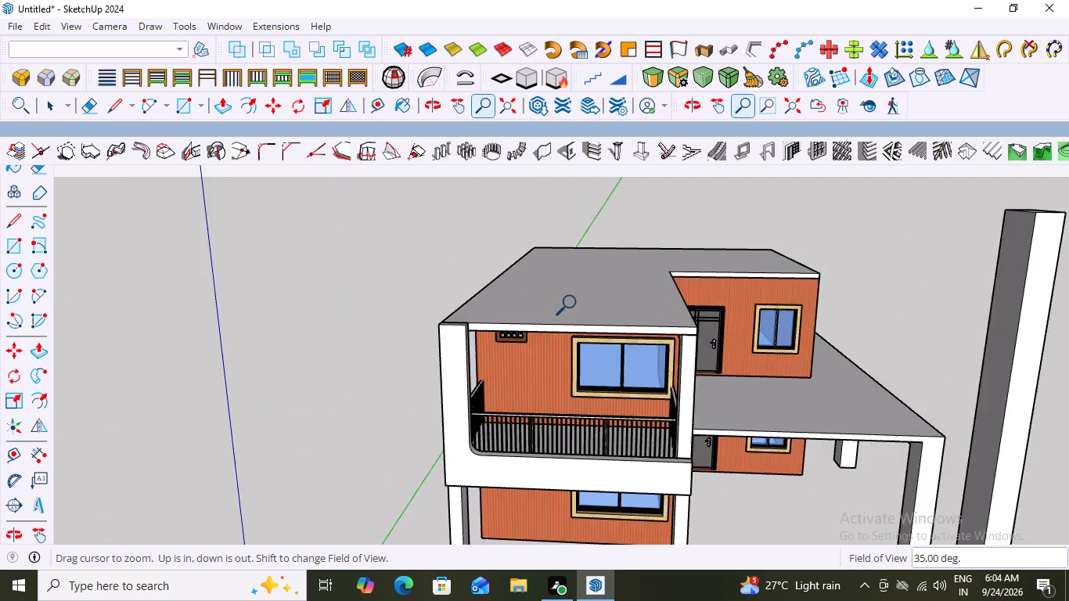
{"action": "scroll", "coordinate": [574, 303], "scroll_direction": "up", "scroll_amount": 3}
{"action": "key", "text": "space"}
{"action": "left_click", "coordinate": [916, 229]}
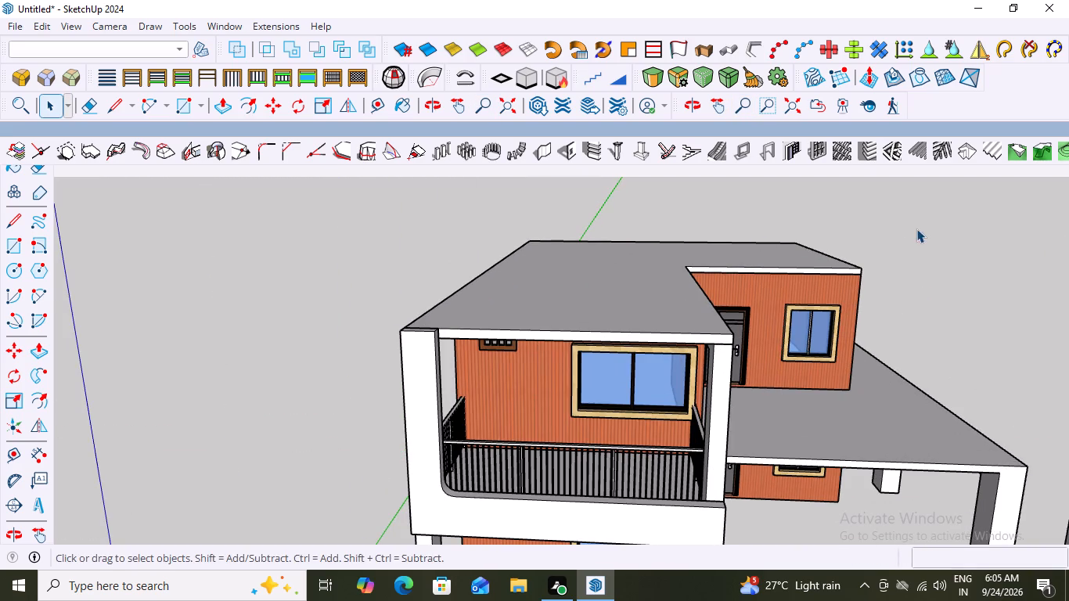
{"action": "middle_click_drag", "start_coordinate": [586, 305], "coordinate": [672, 333]}
{"action": "scroll", "coordinate": [493, 361], "scroll_direction": "up", "scroll_amount": 3}
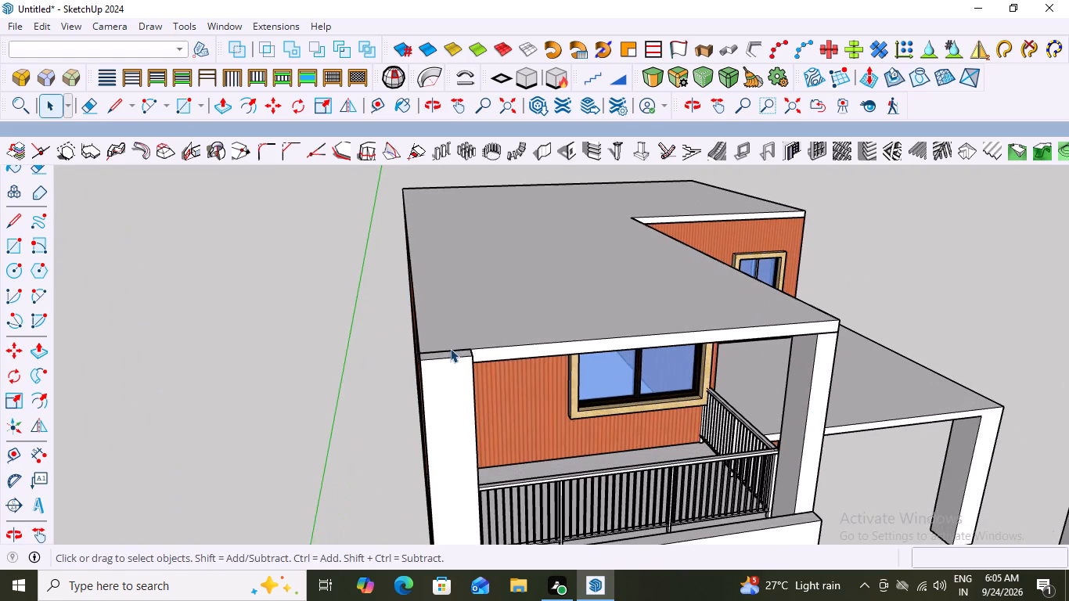
{"action": "middle_click_drag", "start_coordinate": [448, 347], "coordinate": [520, 405]}
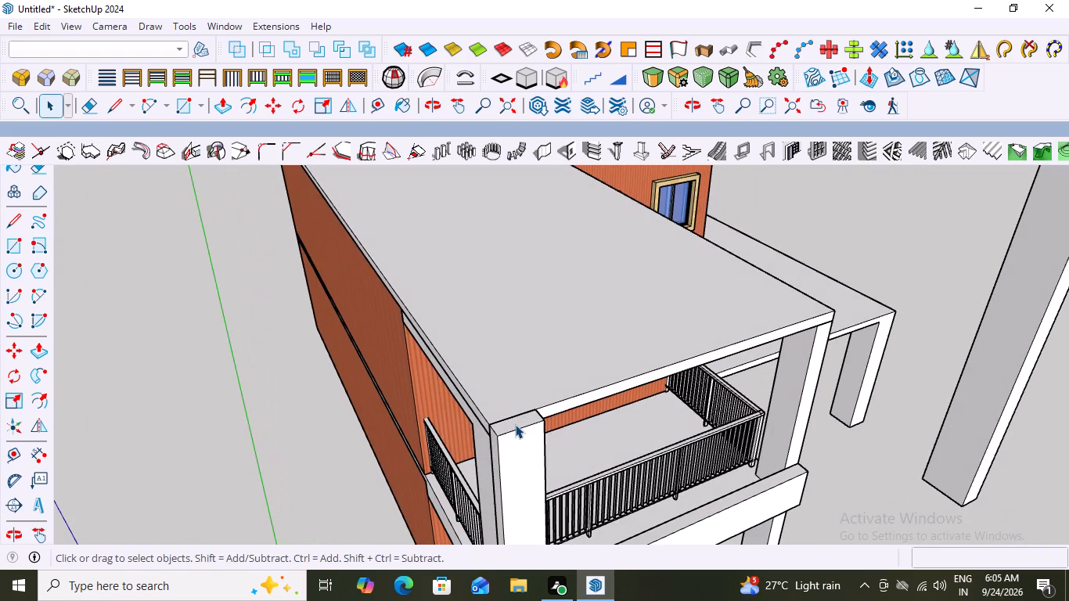
{"action": "left_click", "coordinate": [515, 424]}
{"action": "left_click", "coordinate": [515, 424]}
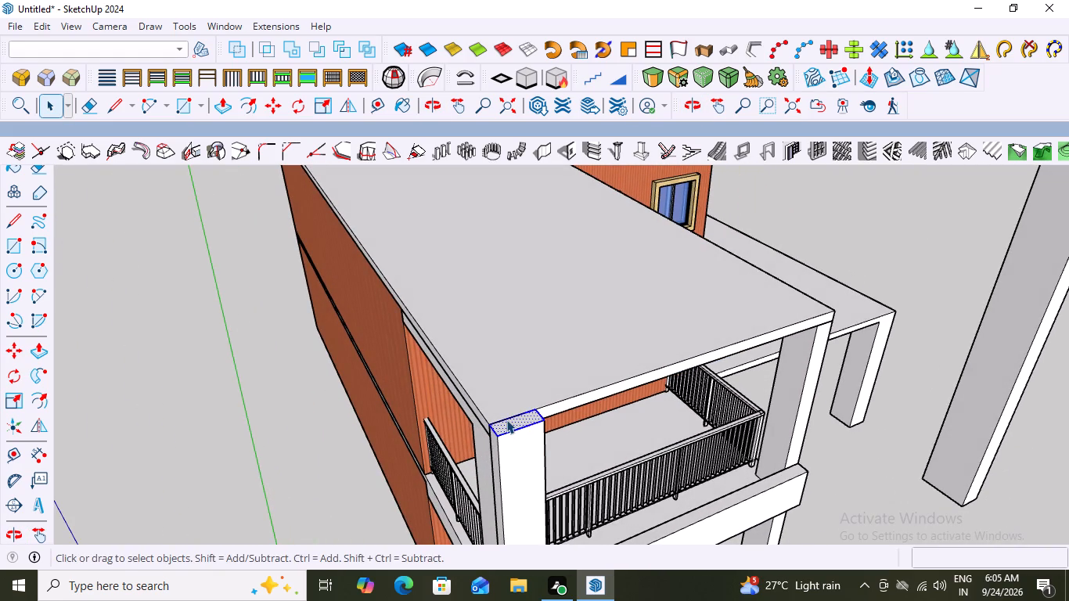
{"action": "key", "text": "p"}
{"action": "left_click", "coordinate": [506, 419]}
{"action": "scroll", "coordinate": [517, 338], "scroll_direction": "down", "scroll_amount": 1}
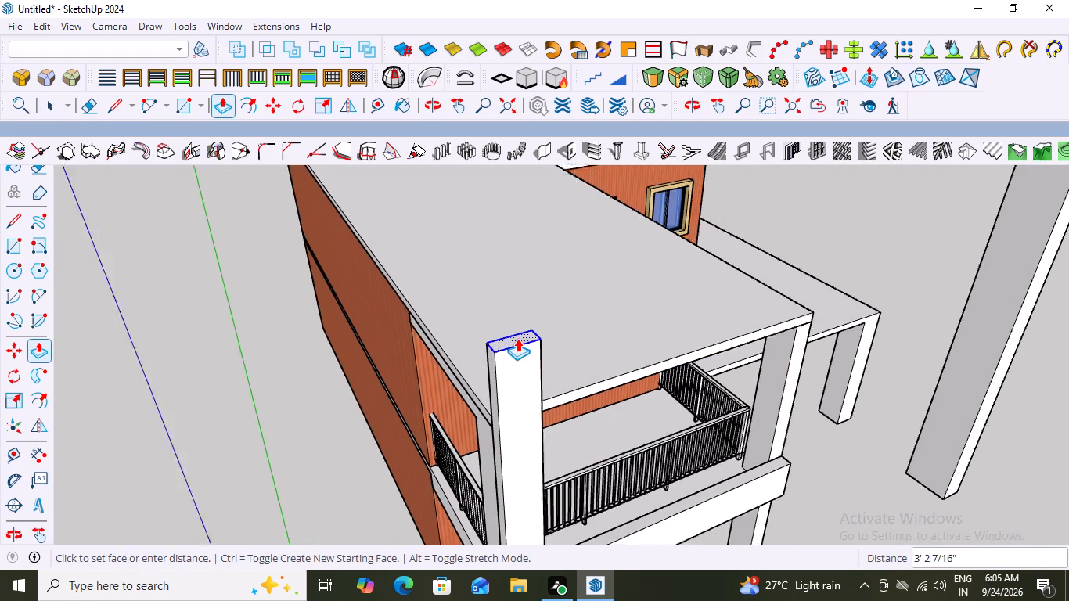
{"action": "scroll", "coordinate": [517, 338], "scroll_direction": "down", "scroll_amount": 5}
{"action": "middle_click_drag", "start_coordinate": [517, 360], "coordinate": [405, 276]}
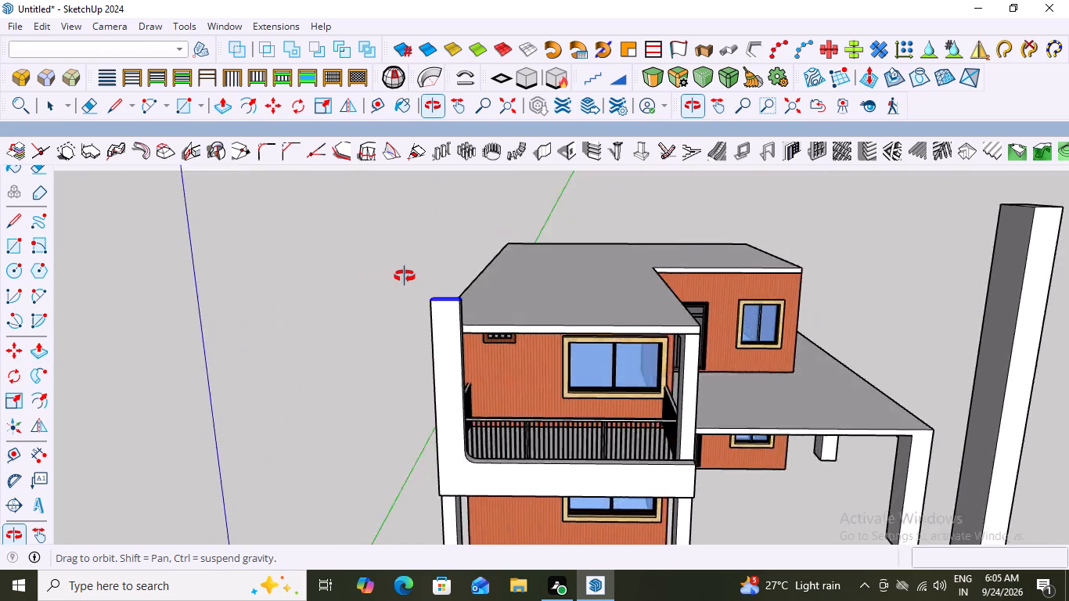
{"action": "middle_click_drag", "start_coordinate": [405, 276], "coordinate": [581, 291]}
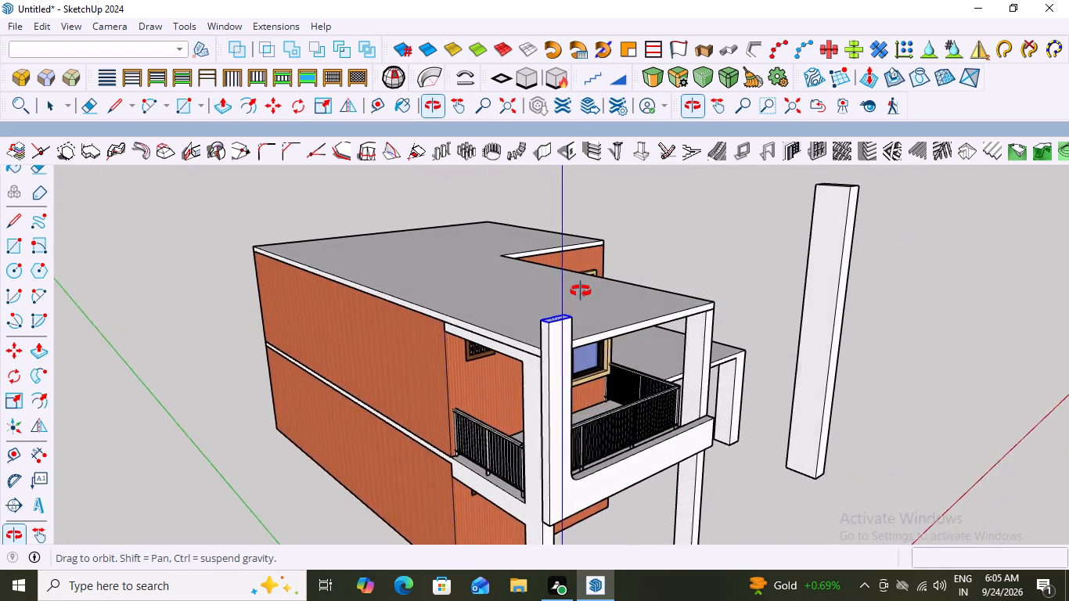
{"action": "middle_click_drag", "start_coordinate": [581, 291], "coordinate": [427, 297]}
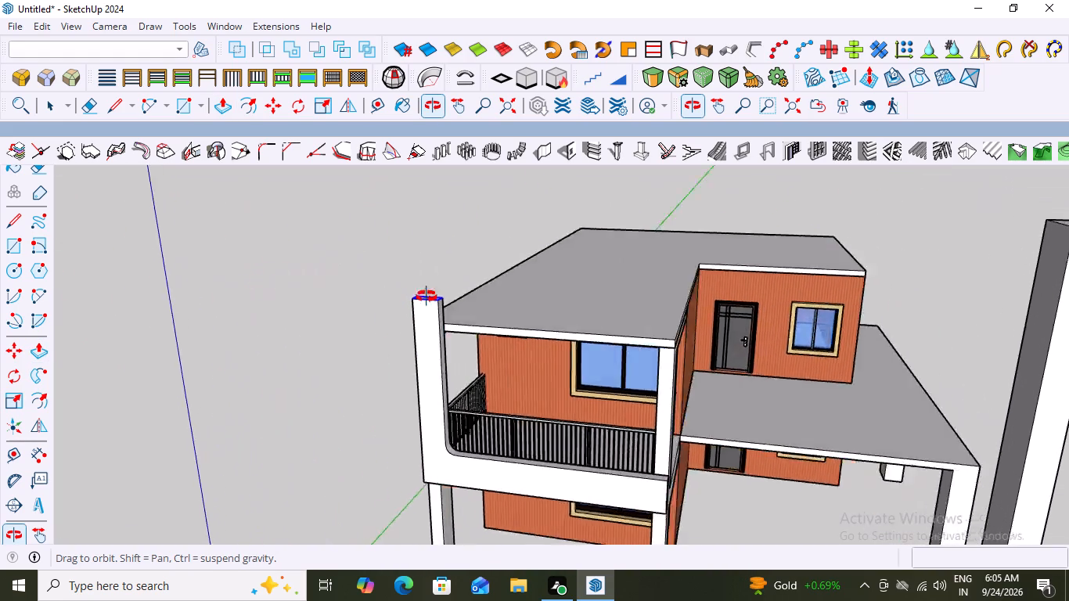
{"action": "middle_click_drag", "start_coordinate": [427, 297], "coordinate": [704, 316]}
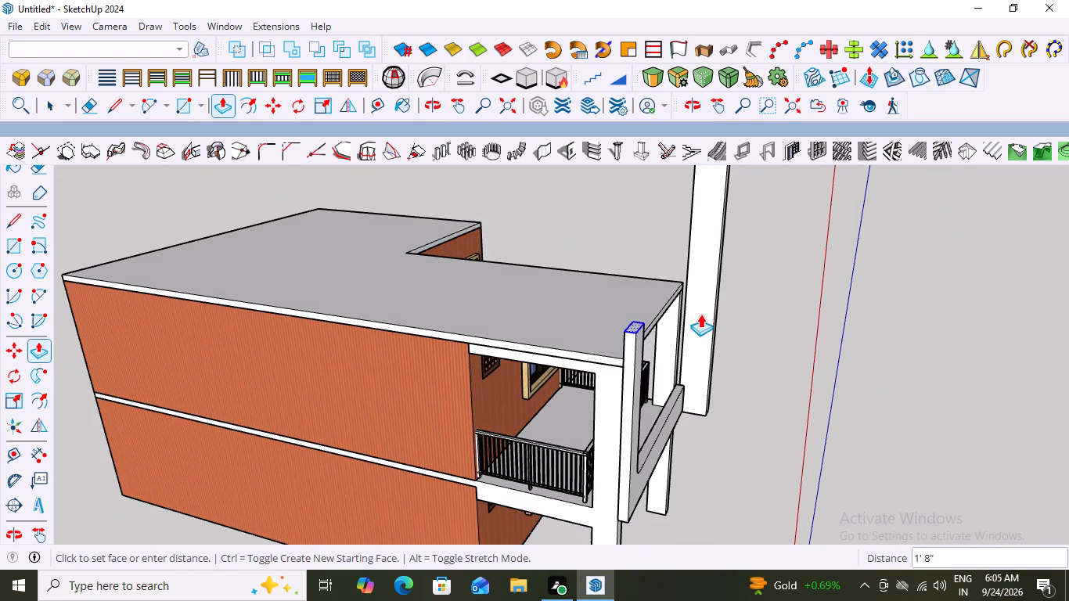
{"action": "scroll", "coordinate": [695, 303], "scroll_direction": "down", "scroll_amount": 3}
{"action": "middle_click_drag", "start_coordinate": [695, 303], "coordinate": [429, 323]}
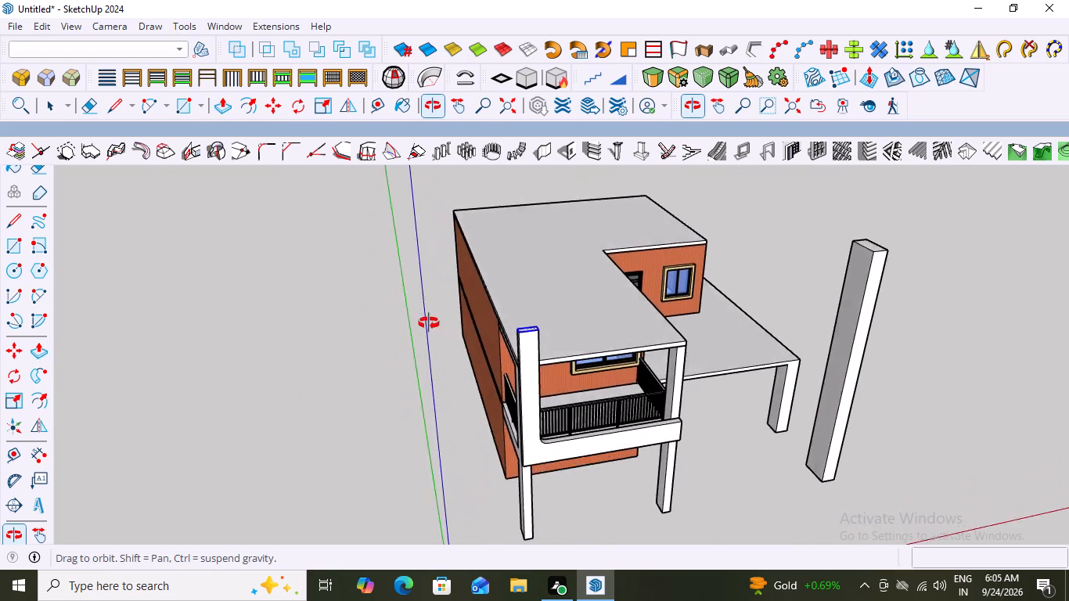
{"action": "middle_click_drag", "start_coordinate": [429, 323], "coordinate": [405, 299]}
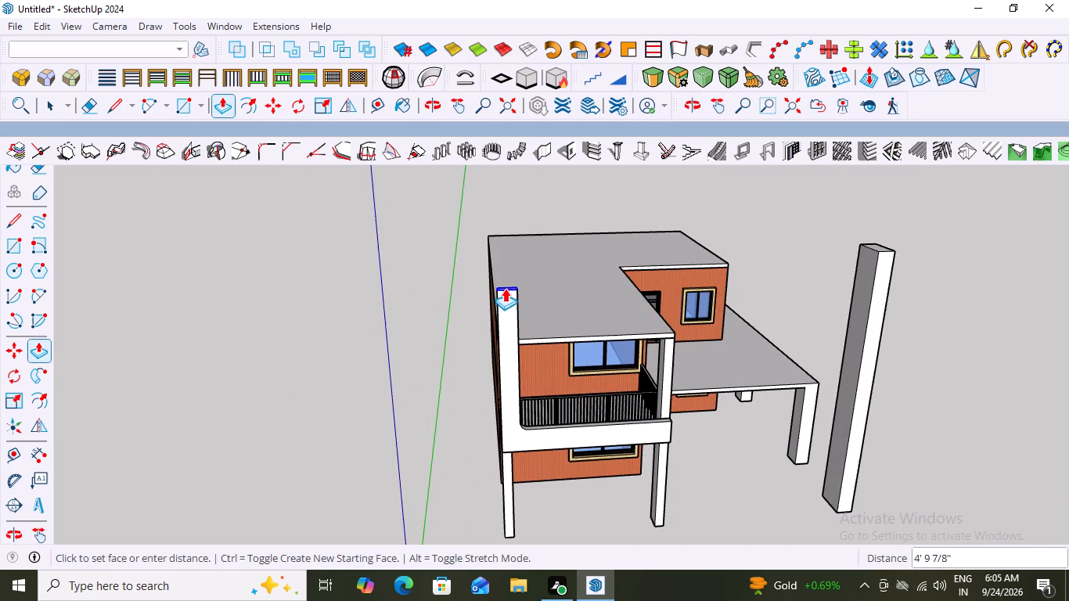
{"action": "middle_click_drag", "start_coordinate": [505, 287], "coordinate": [334, 308]}
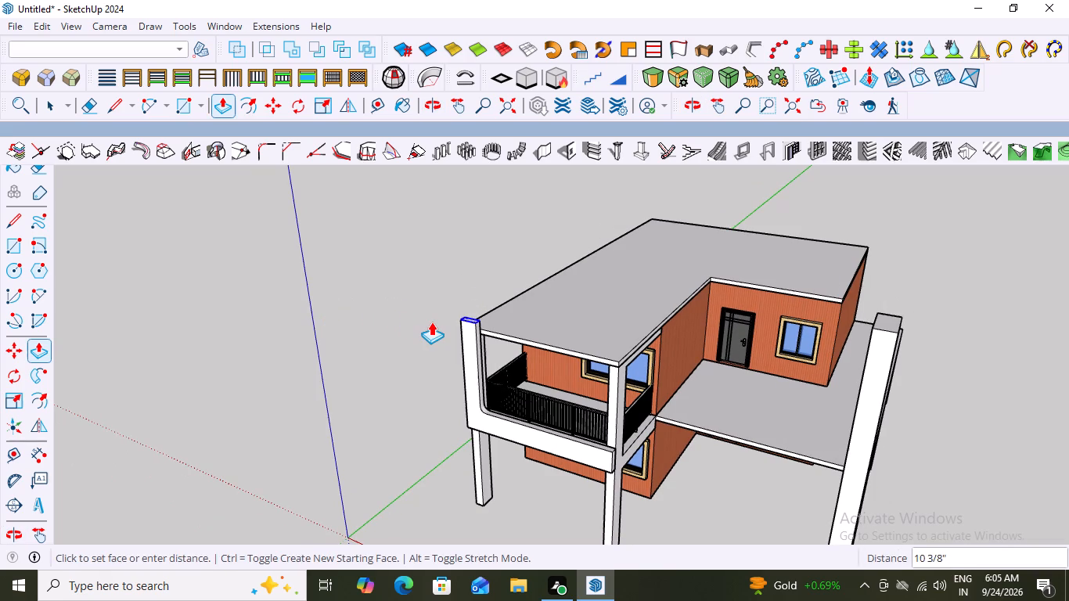
{"action": "middle_click_drag", "start_coordinate": [447, 308], "coordinate": [455, 312]}
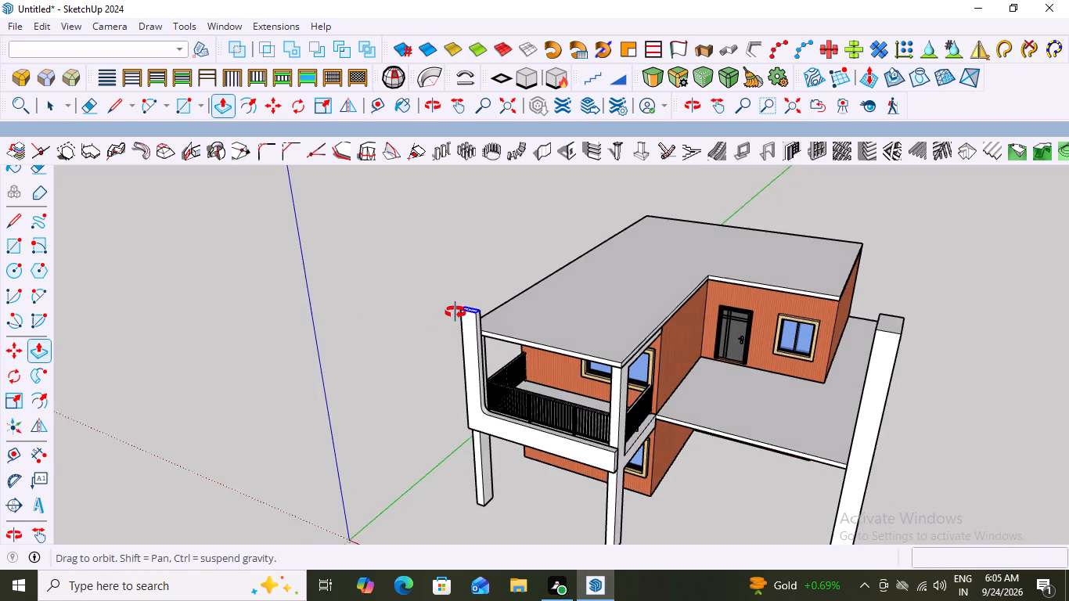
{"action": "middle_click_drag", "start_coordinate": [455, 312], "coordinate": [875, 335]}
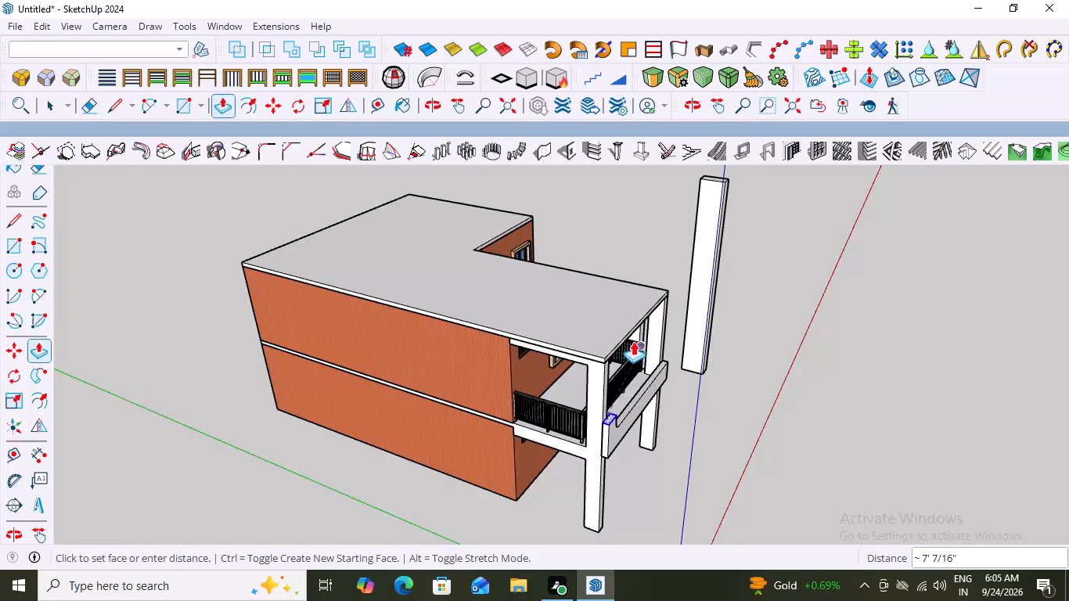
{"action": "scroll", "coordinate": [618, 338], "scroll_direction": "up", "scroll_amount": 4}
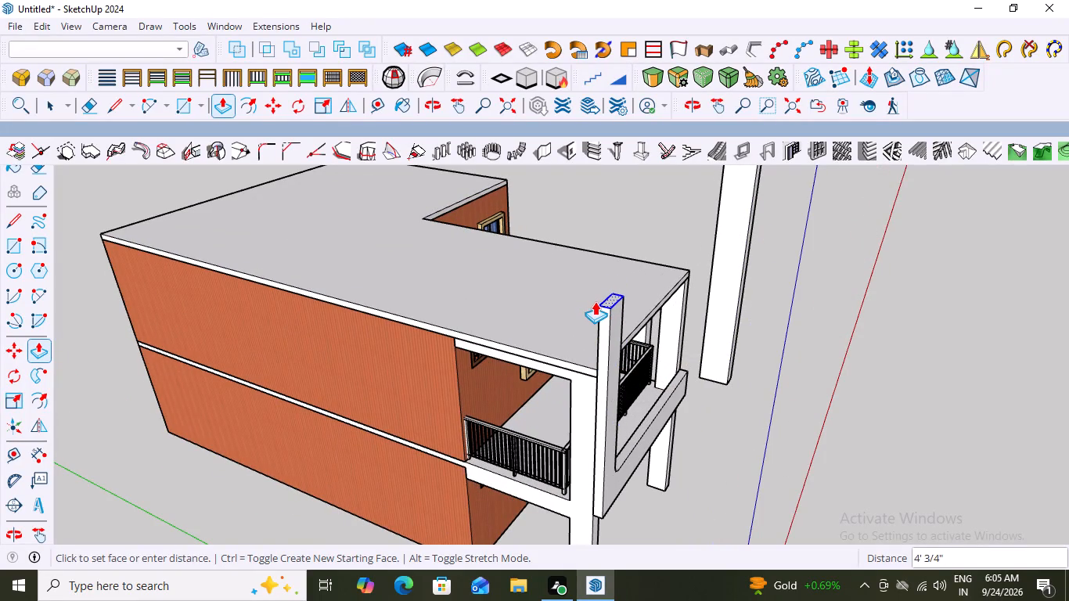
{"action": "left_click", "coordinate": [595, 301]}
{"action": "key", "text": "space"}
{"action": "left_click", "coordinate": [841, 297]}
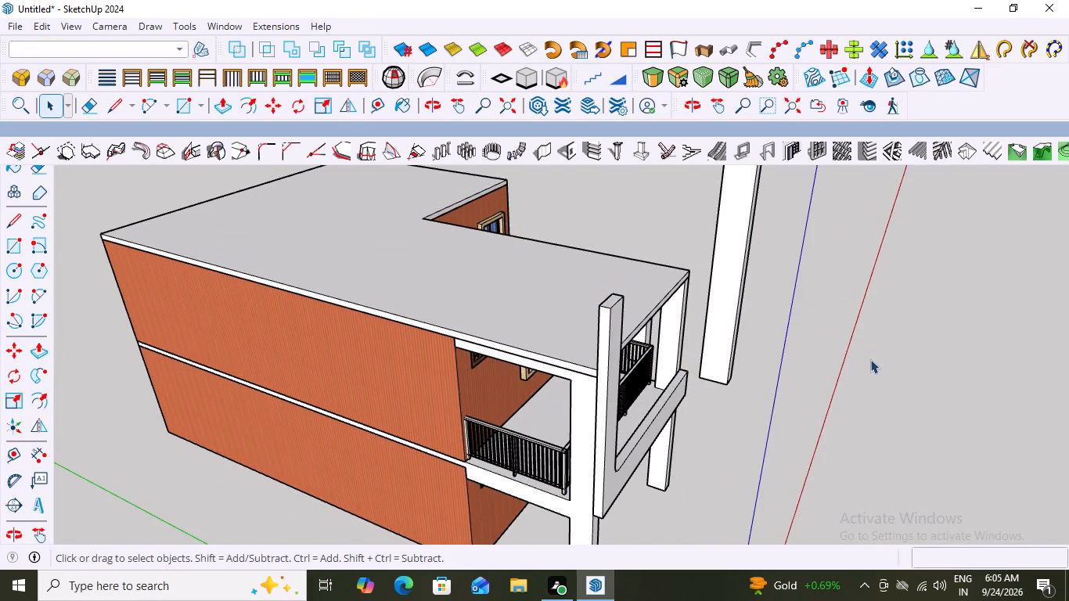
Draw a rectangle about 10 3/4" by 8" at the top of the raised upright's inner side face, and pick that face.
{"action": "middle_click_drag", "start_coordinate": [870, 359], "coordinate": [420, 293]}
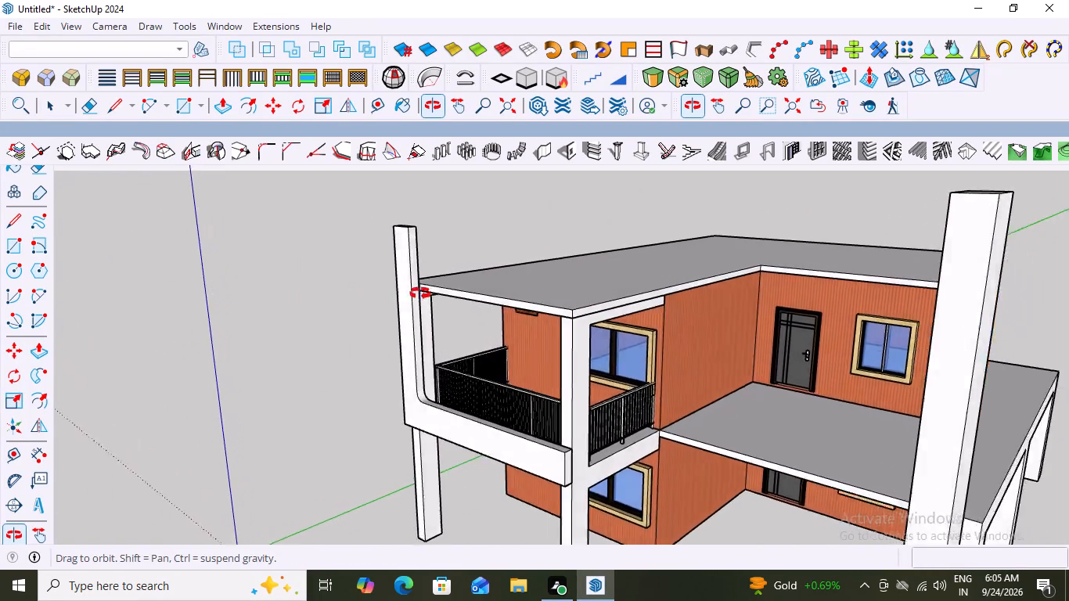
{"action": "middle_click_drag", "start_coordinate": [420, 293], "coordinate": [536, 279]}
{"action": "middle_click_drag", "start_coordinate": [506, 239], "coordinate": [416, 255]}
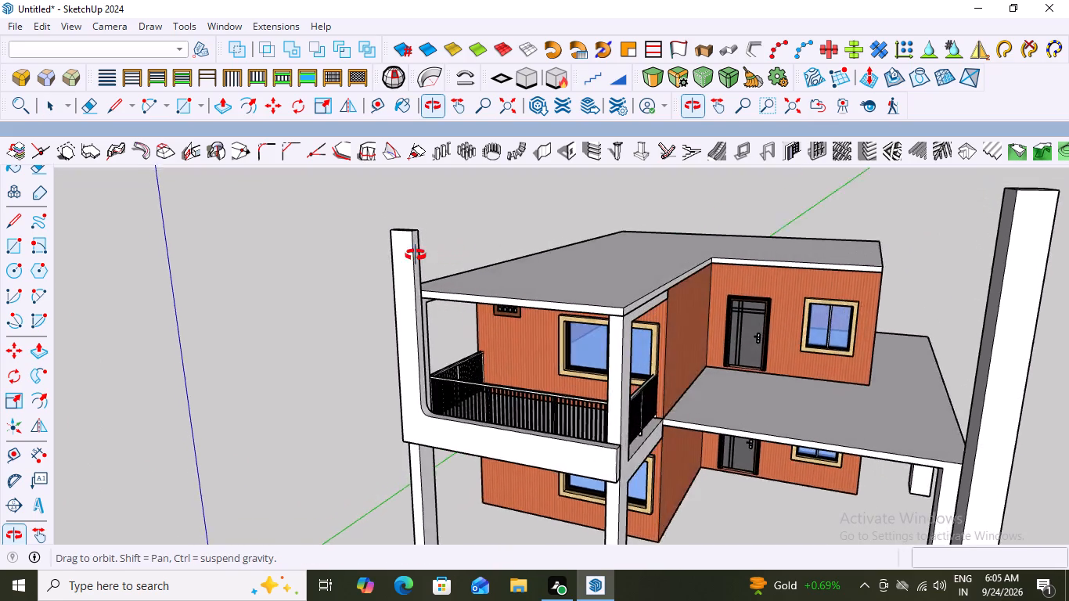
{"action": "middle_click_drag", "start_coordinate": [416, 255], "coordinate": [341, 250]}
{"action": "scroll", "coordinate": [443, 218], "scroll_direction": "up", "scroll_amount": 9}
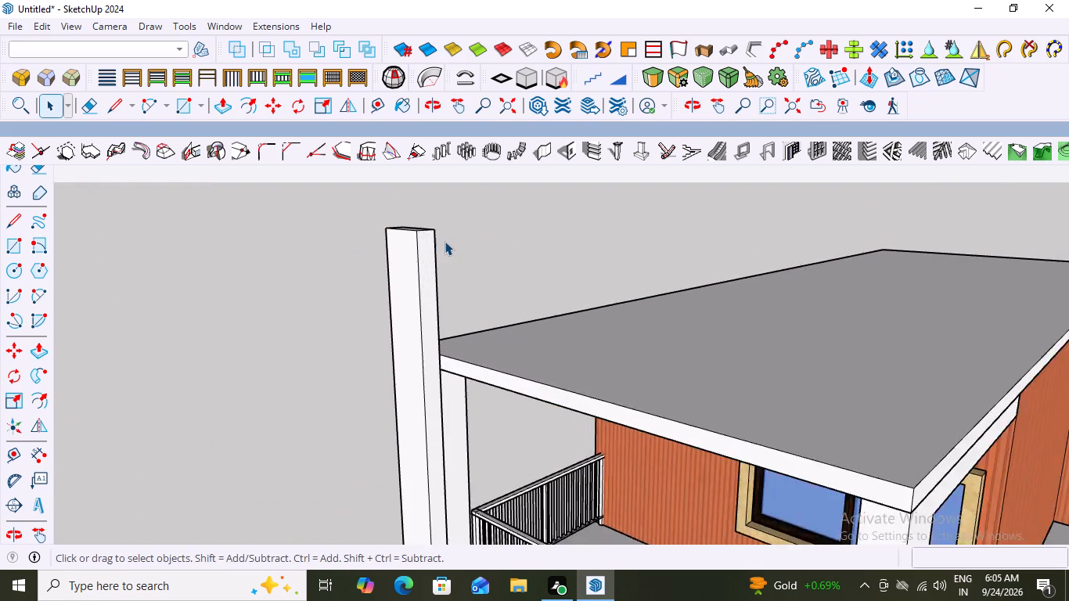
{"action": "scroll", "coordinate": [445, 241], "scroll_direction": "up", "scroll_amount": 4}
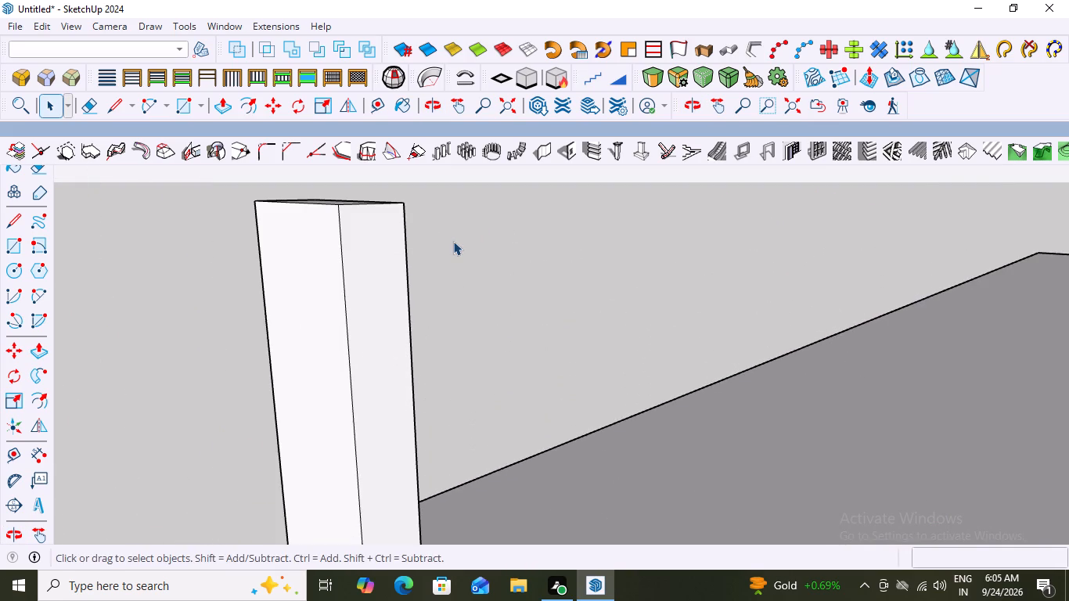
{"action": "scroll", "coordinate": [453, 241], "scroll_direction": "down", "scroll_amount": 2}
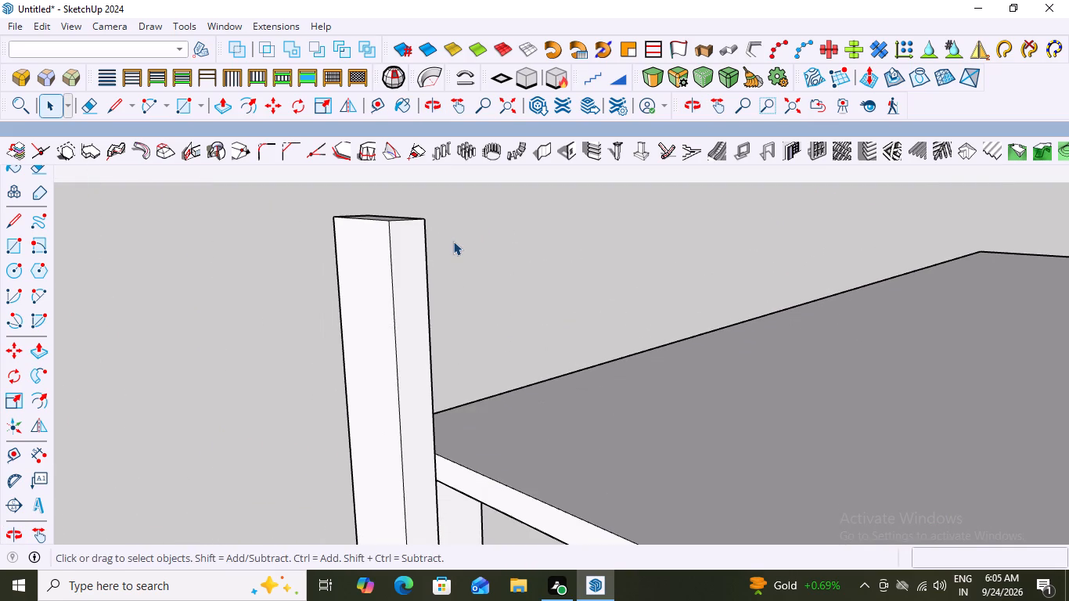
{"action": "key", "text": "r"}
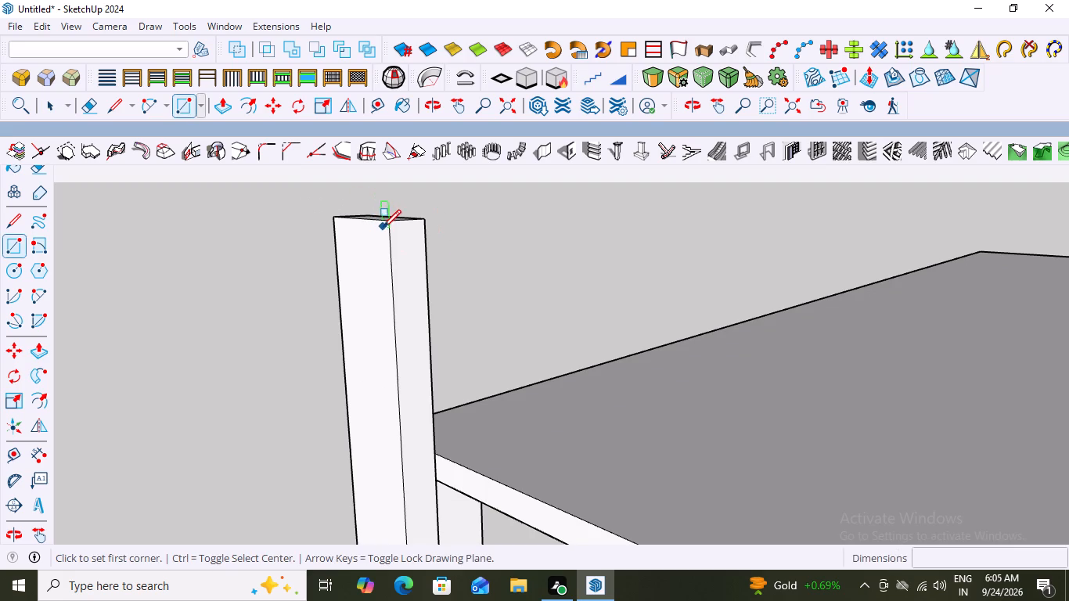
{"action": "left_click", "coordinate": [387, 224]}
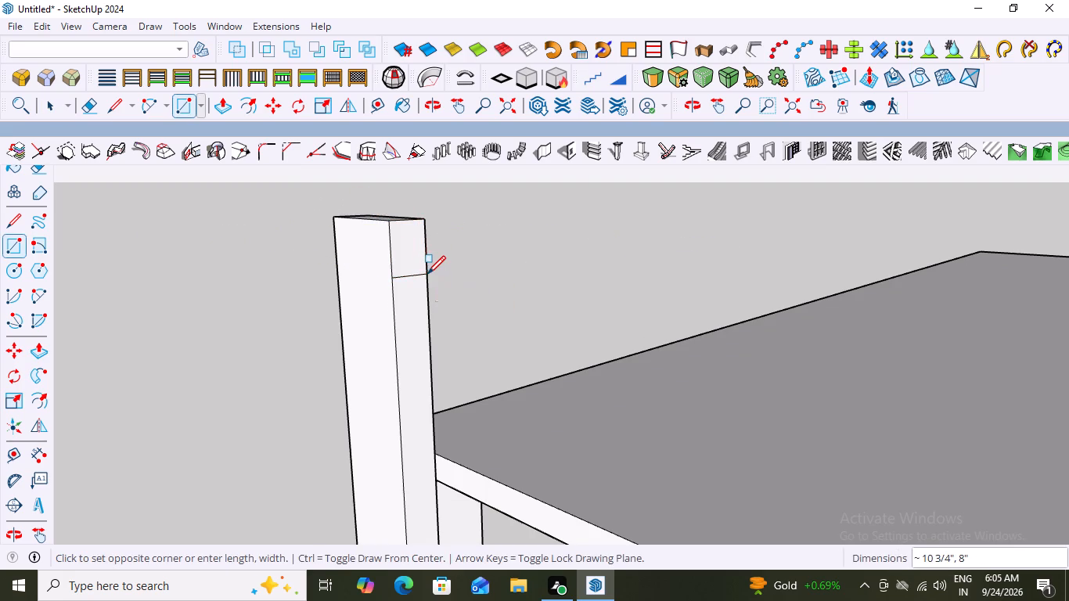
{"action": "left_click", "coordinate": [427, 274]}
{"action": "key", "text": "space"}
{"action": "left_click", "coordinate": [409, 251]}
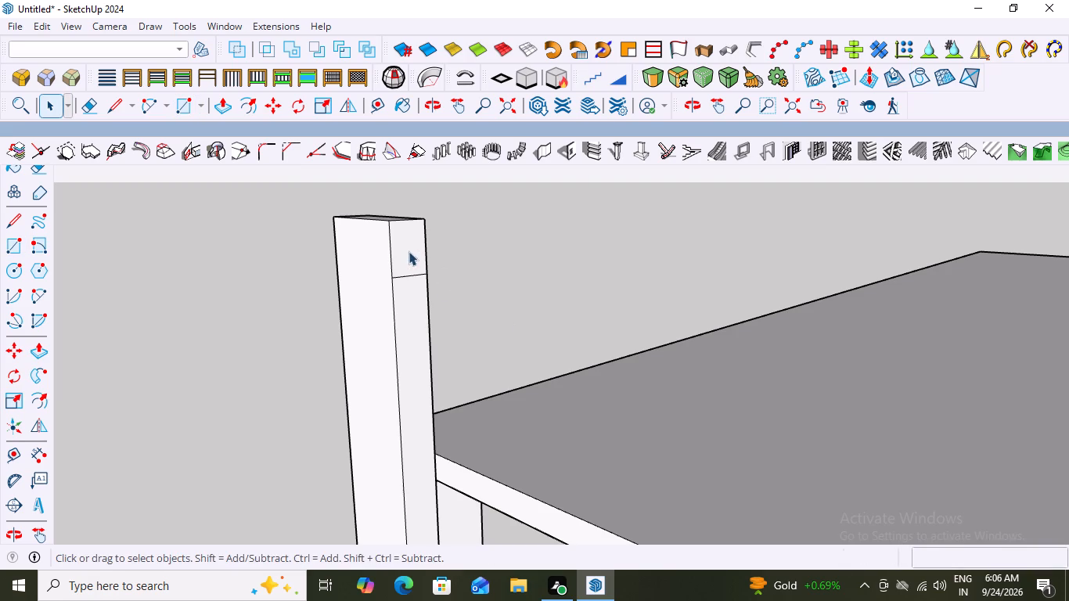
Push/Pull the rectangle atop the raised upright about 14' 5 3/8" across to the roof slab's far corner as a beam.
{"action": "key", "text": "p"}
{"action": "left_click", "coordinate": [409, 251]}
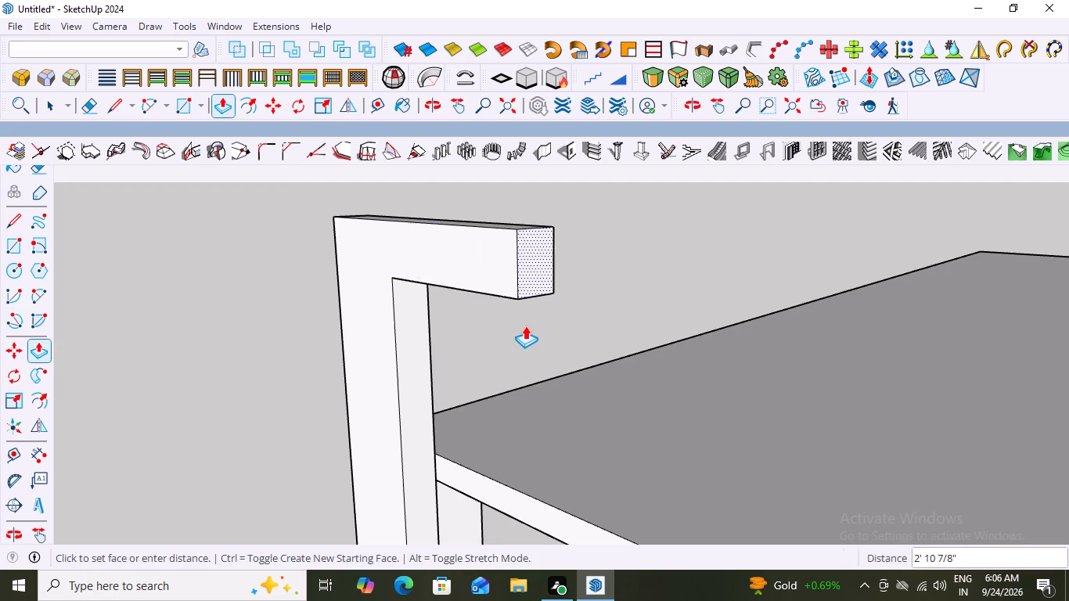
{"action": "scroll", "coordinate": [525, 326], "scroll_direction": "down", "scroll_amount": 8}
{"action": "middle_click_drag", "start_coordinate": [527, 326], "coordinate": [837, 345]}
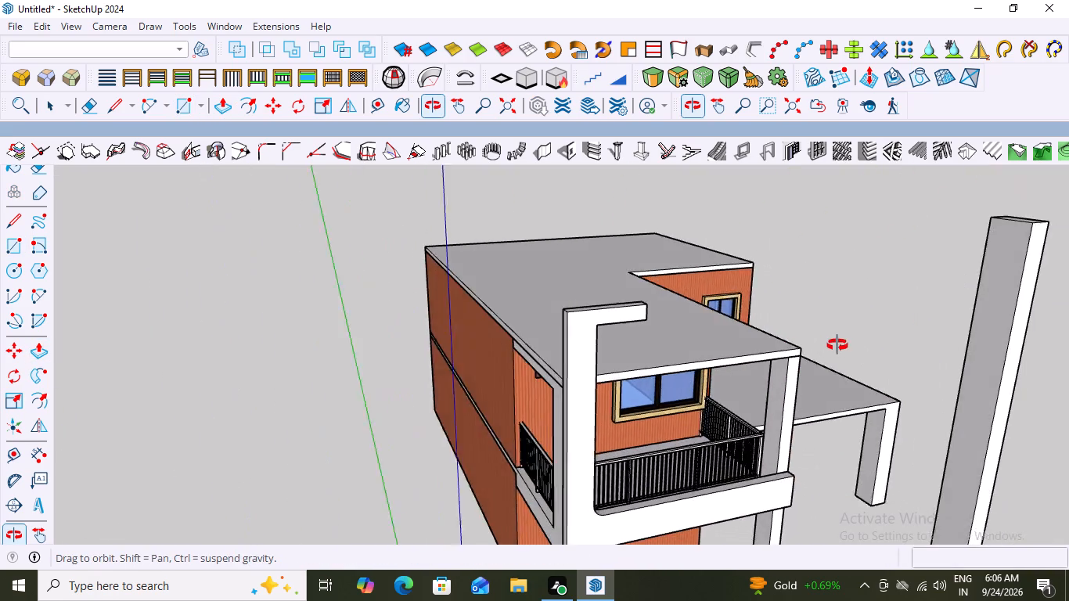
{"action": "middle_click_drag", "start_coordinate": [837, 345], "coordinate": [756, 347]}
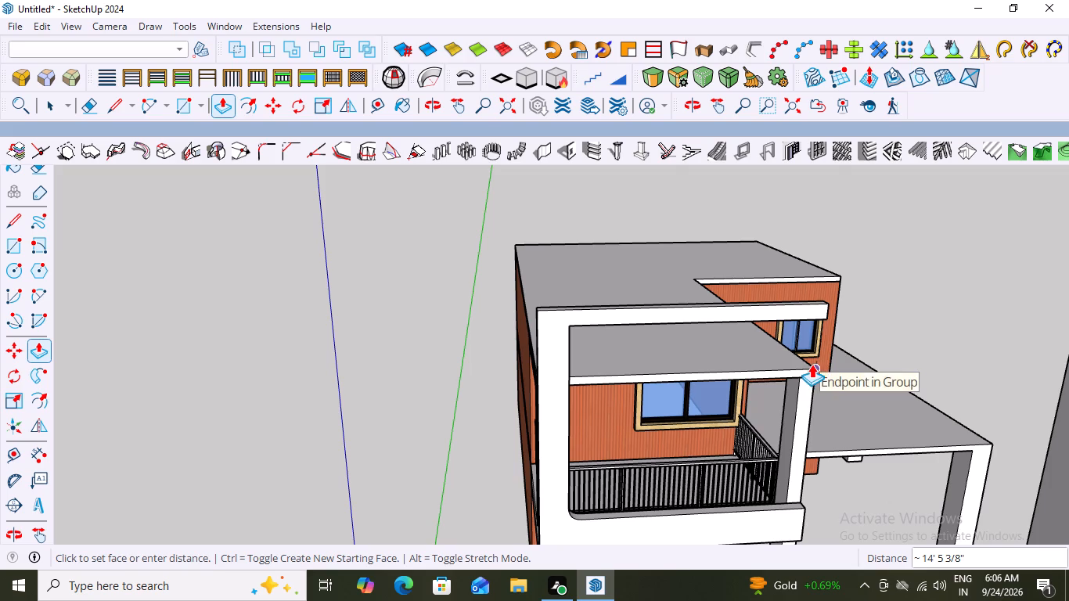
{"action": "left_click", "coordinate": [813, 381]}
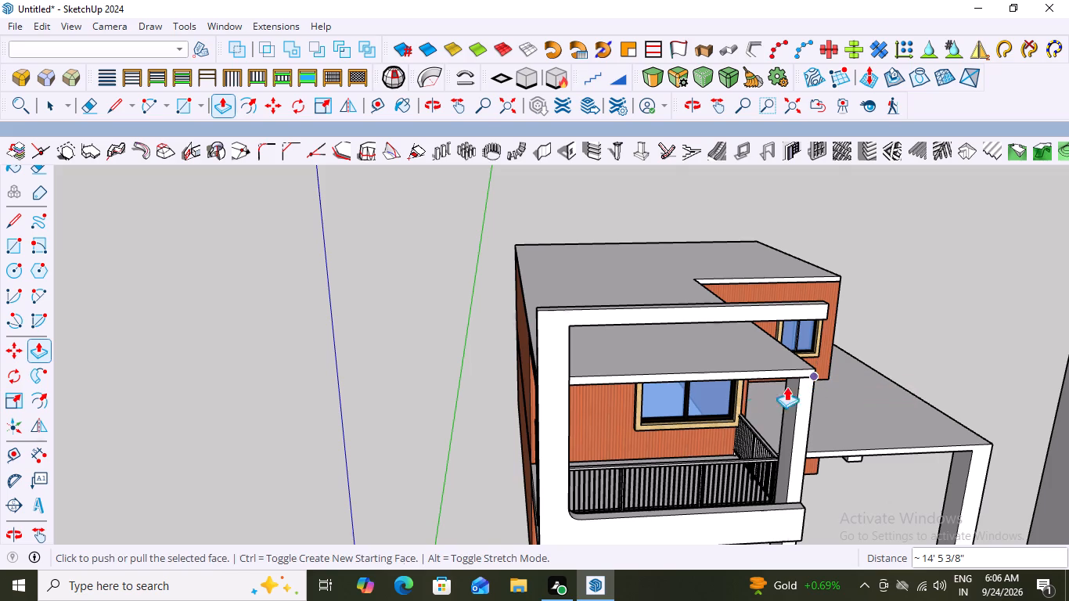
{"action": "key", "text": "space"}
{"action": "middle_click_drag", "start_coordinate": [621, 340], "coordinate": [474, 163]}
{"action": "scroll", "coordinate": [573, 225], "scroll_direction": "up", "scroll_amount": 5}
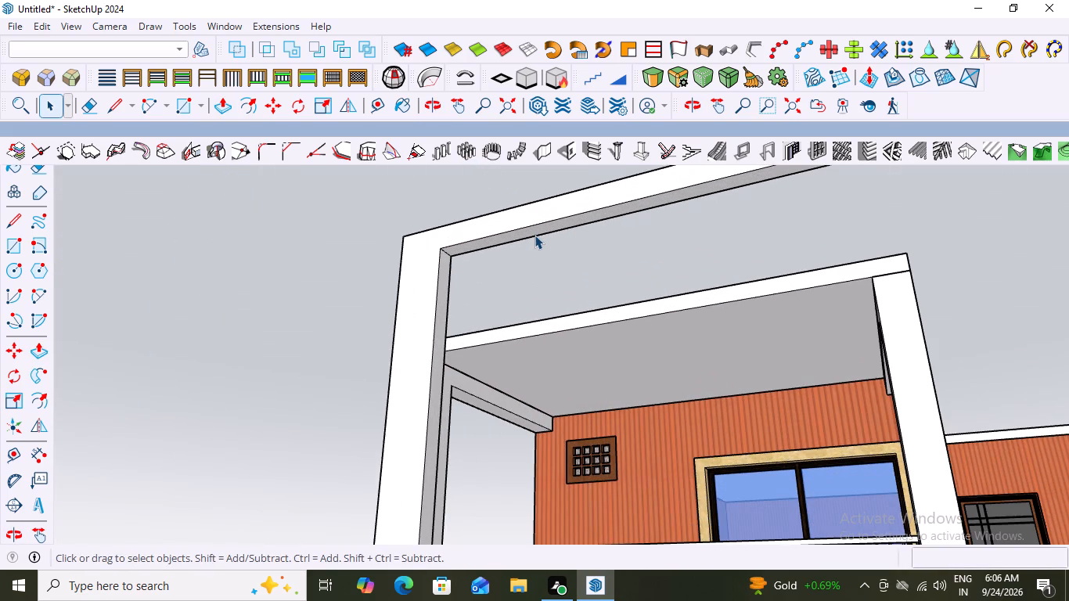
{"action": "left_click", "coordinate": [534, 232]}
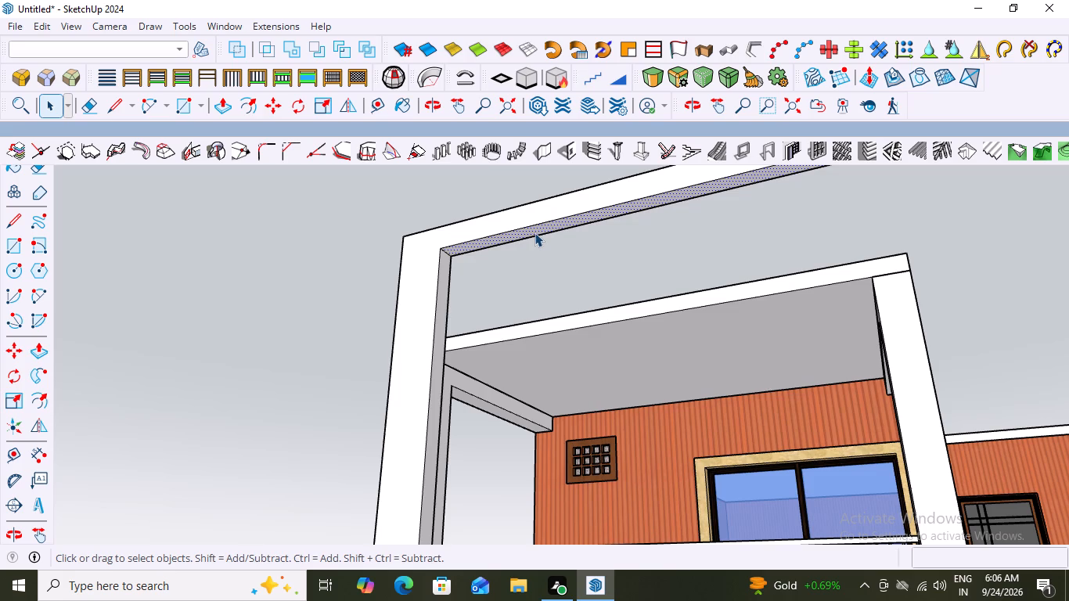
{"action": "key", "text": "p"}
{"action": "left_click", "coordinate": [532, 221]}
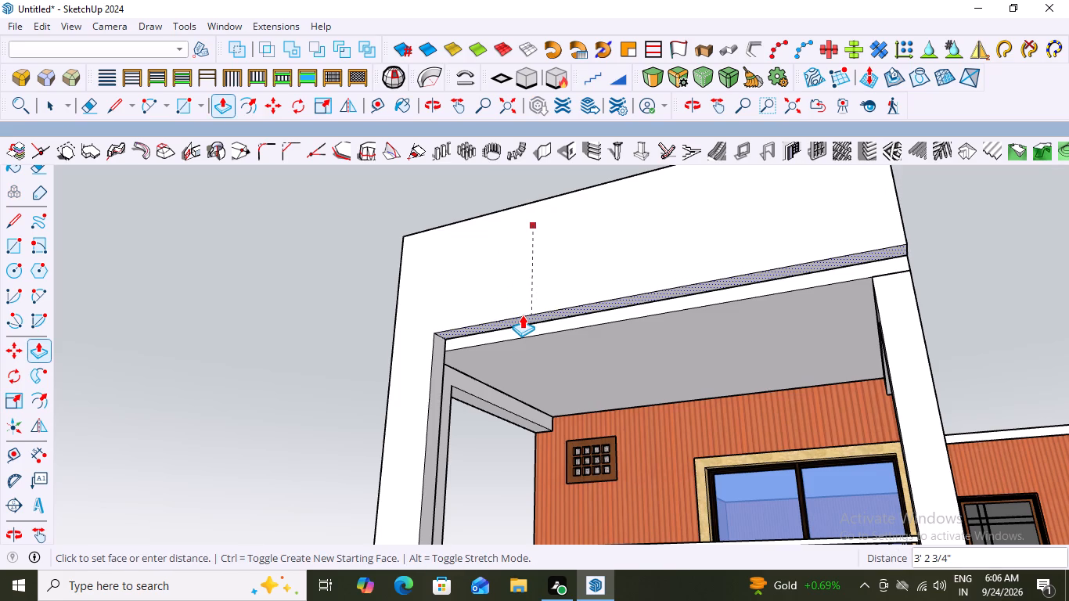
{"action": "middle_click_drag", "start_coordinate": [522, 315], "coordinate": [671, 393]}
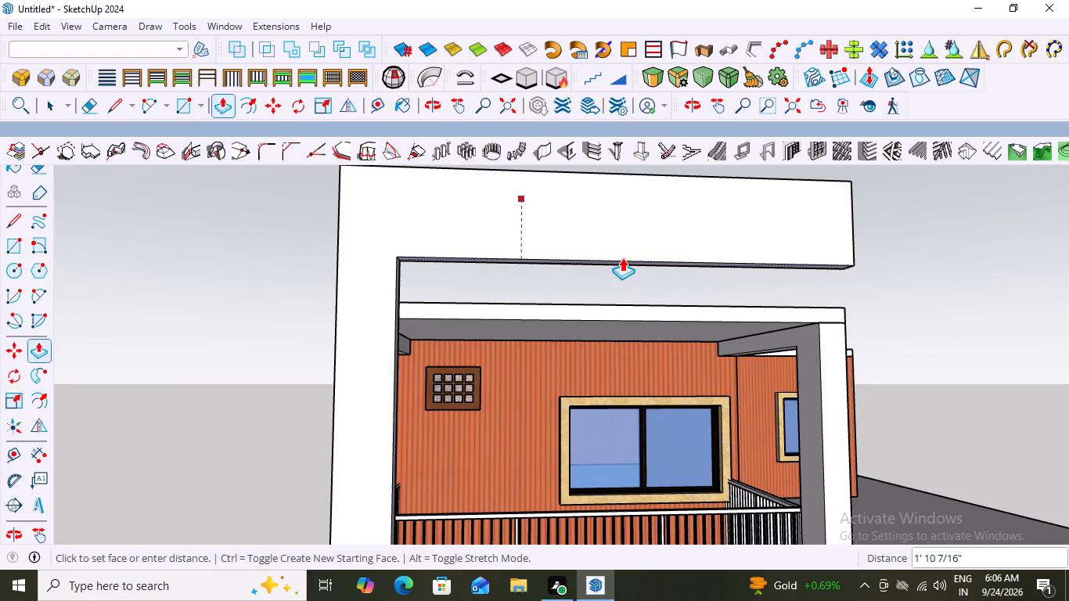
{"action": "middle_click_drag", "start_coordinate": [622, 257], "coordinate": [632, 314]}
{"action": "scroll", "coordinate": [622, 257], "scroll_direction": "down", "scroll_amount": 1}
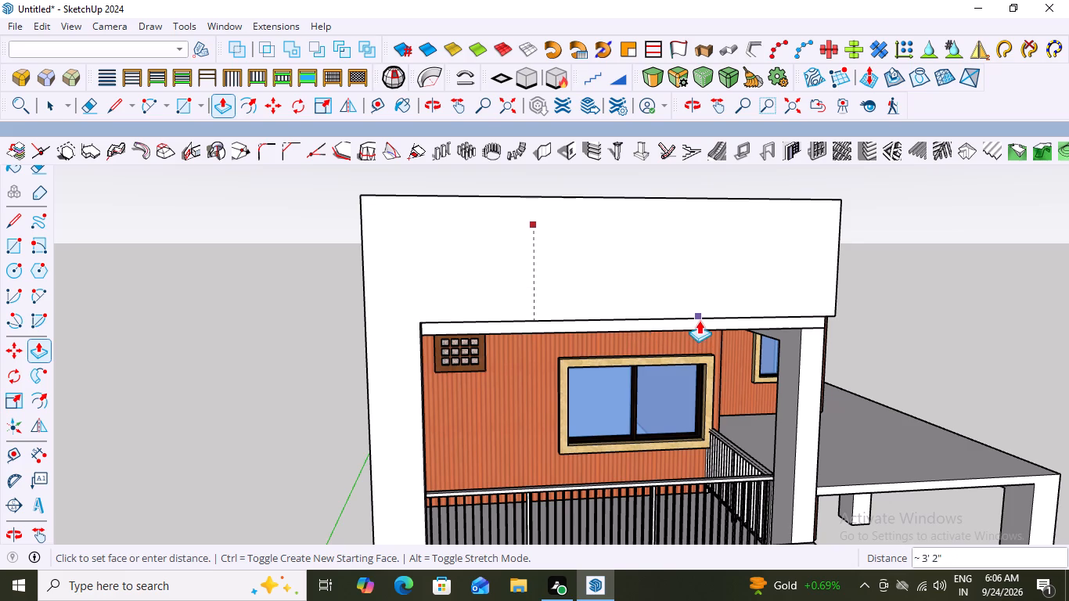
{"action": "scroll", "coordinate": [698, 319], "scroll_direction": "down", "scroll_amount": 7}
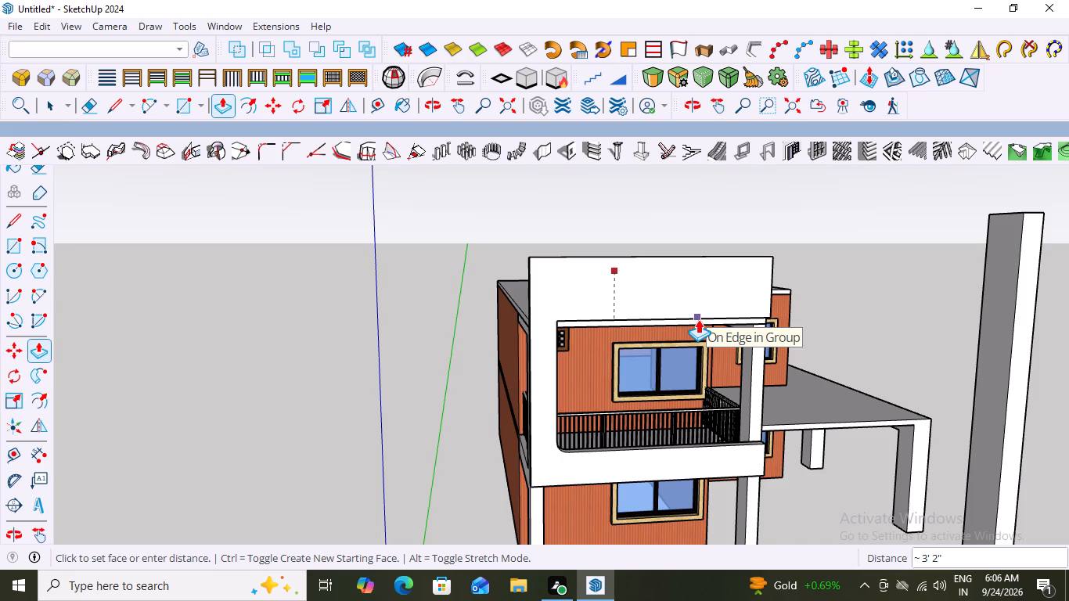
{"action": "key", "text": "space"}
Undo the top beam, its rectangle and the raising of the balcony frame's corner upright.
{"action": "key", "text": "ctrl+z"}
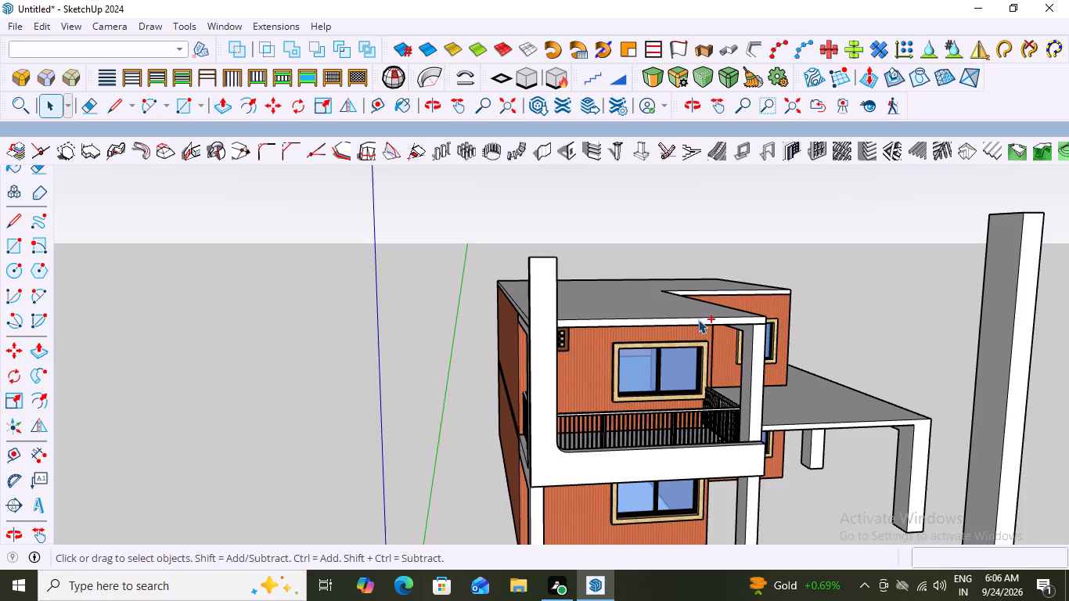
{"action": "key", "text": "ctrl+z"}
{"action": "key", "text": "ctrl+z"}
Push/Pull the top face of the balcony frame's corner upright upward about 2' 2 7/16", past the roof slab.
{"action": "middle_click_drag", "start_coordinate": [569, 340], "coordinate": [545, 377]}
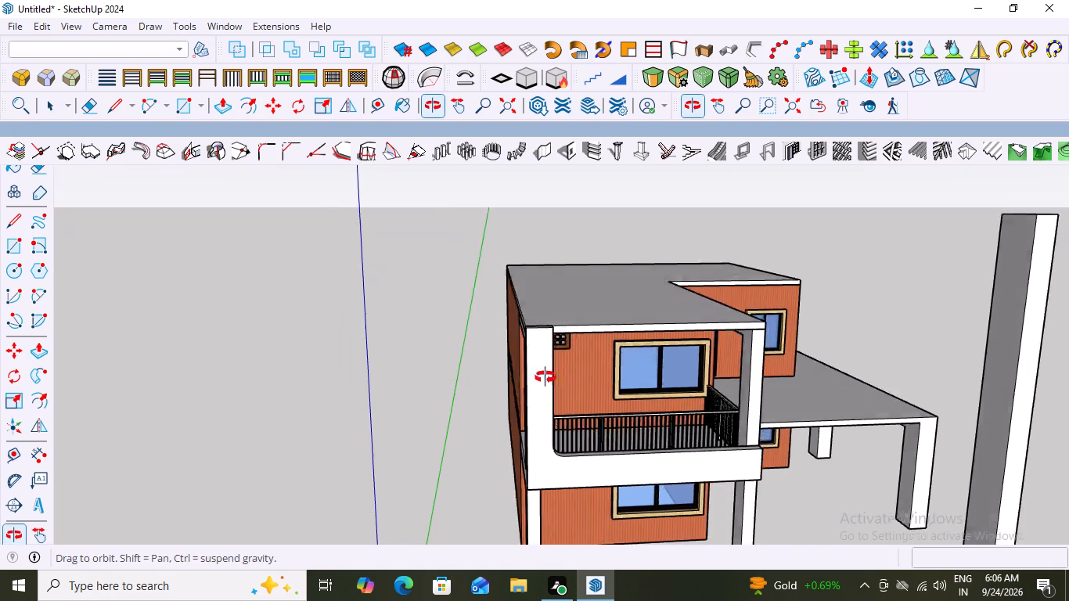
{"action": "middle_click_drag", "start_coordinate": [545, 377], "coordinate": [524, 421]}
{"action": "scroll", "coordinate": [515, 348], "scroll_direction": "up", "scroll_amount": 7}
{"action": "left_click", "coordinate": [525, 361]}
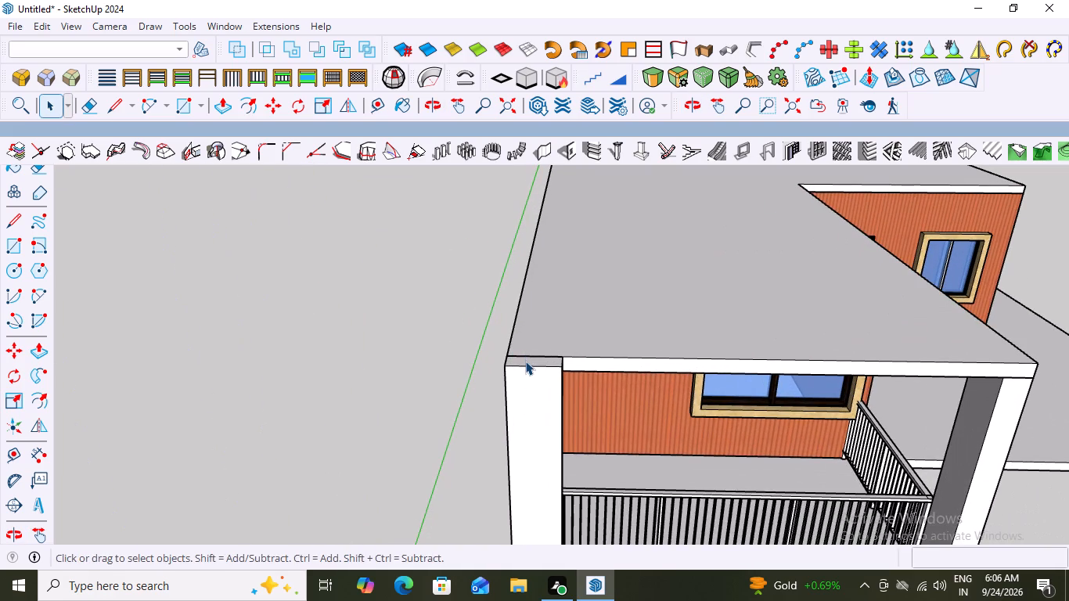
{"action": "key", "text": "p"}
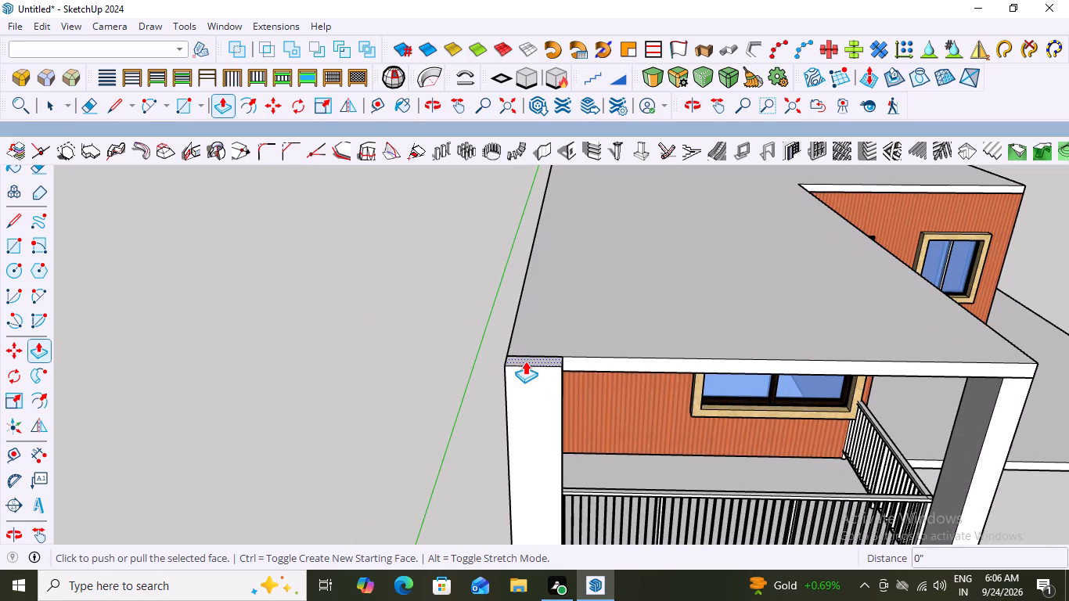
{"action": "left_click", "coordinate": [536, 351]}
{"action": "scroll", "coordinate": [526, 275], "scroll_direction": "down", "scroll_amount": 7}
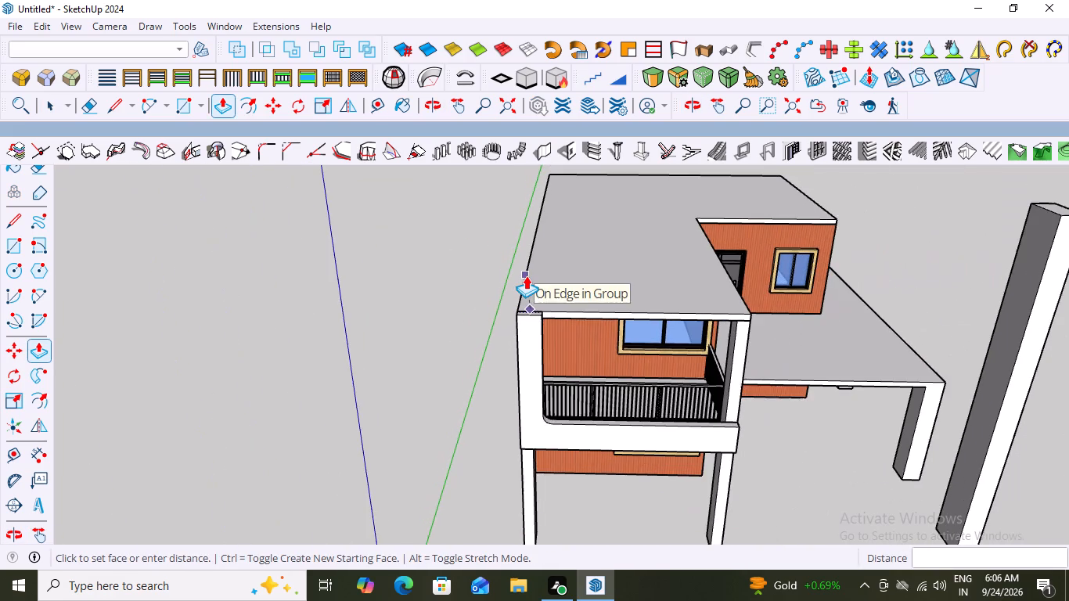
{"action": "scroll", "coordinate": [538, 306], "scroll_direction": "up", "scroll_amount": 6}
{"action": "middle_click_drag", "start_coordinate": [538, 306], "coordinate": [553, 297]}
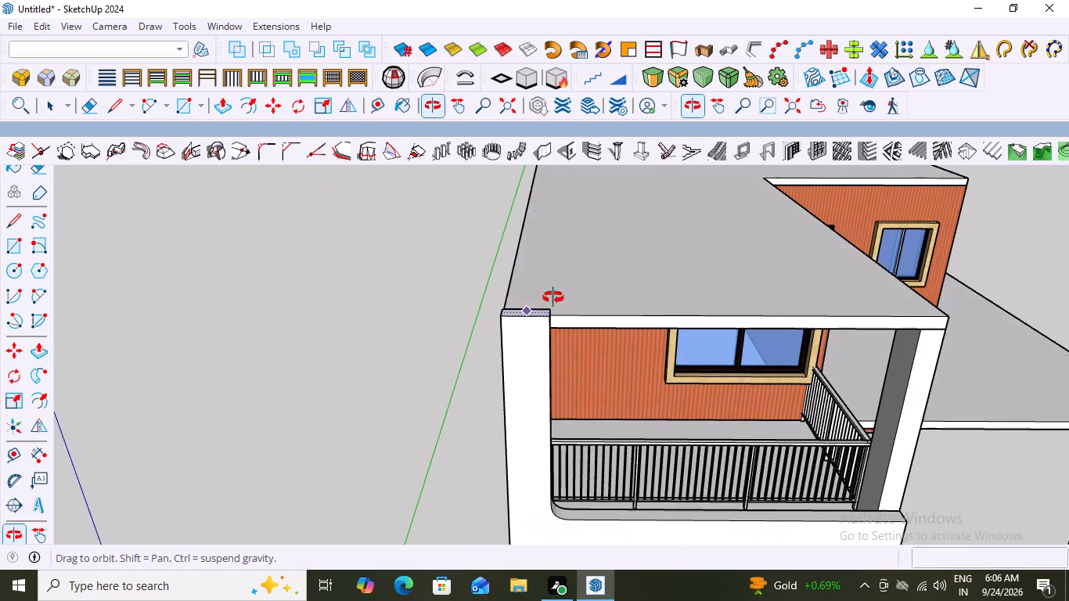
{"action": "middle_click_drag", "start_coordinate": [553, 297], "coordinate": [540, 225]}
{"action": "scroll", "coordinate": [540, 225], "scroll_direction": "up", "scroll_amount": 1}
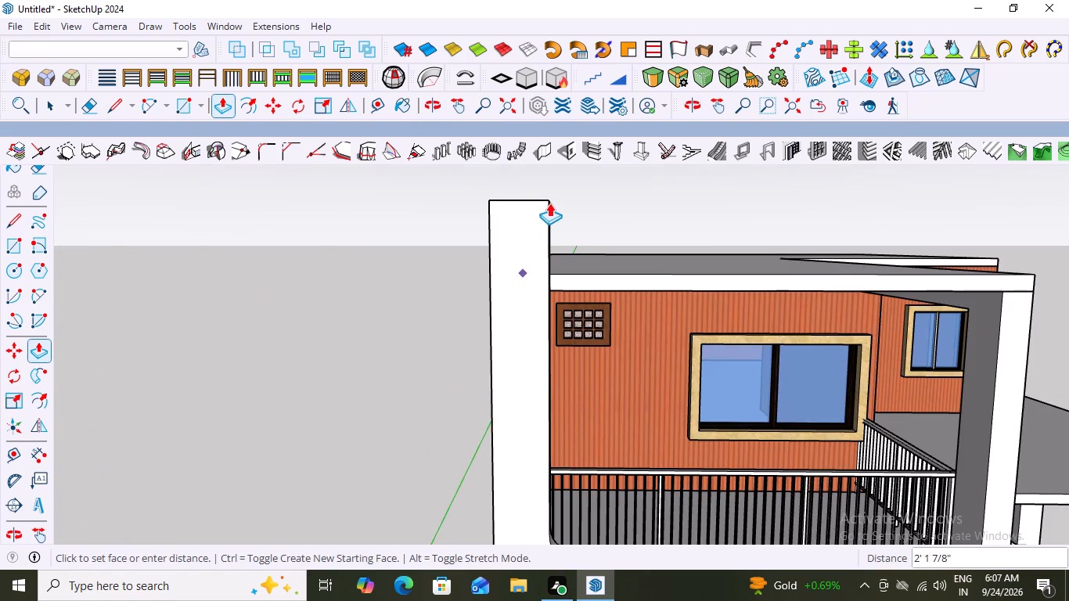
{"action": "left_click", "coordinate": [549, 201]}
Draw a rectangle about 1' 15/16" by 8" at the top of the raised upright's inner side face.
{"action": "middle_click_drag", "start_coordinate": [599, 293], "coordinate": [586, 301]}
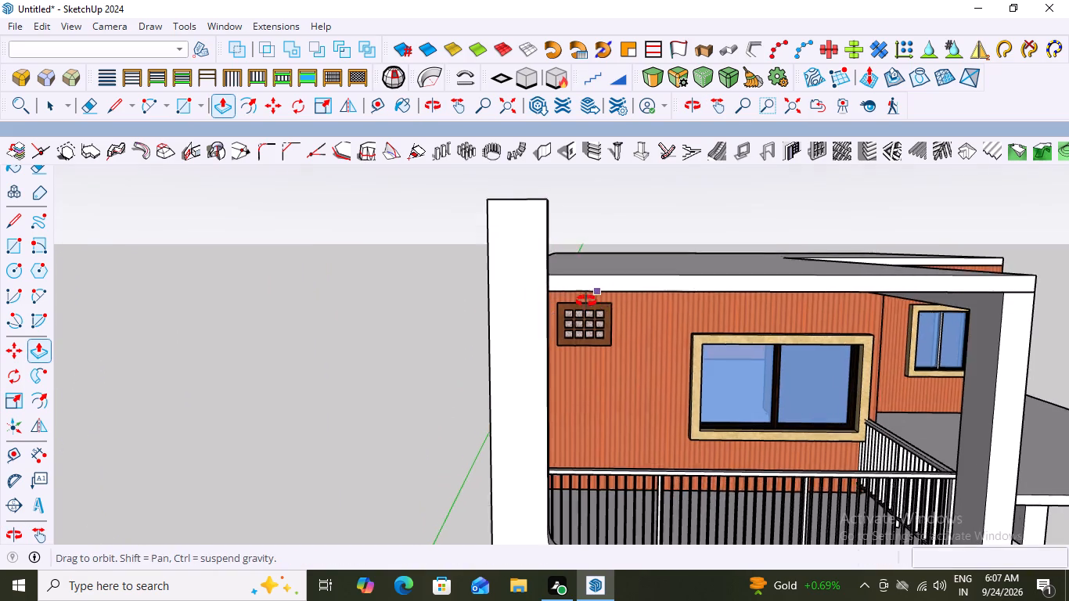
{"action": "middle_click_drag", "start_coordinate": [586, 301], "coordinate": [450, 391]}
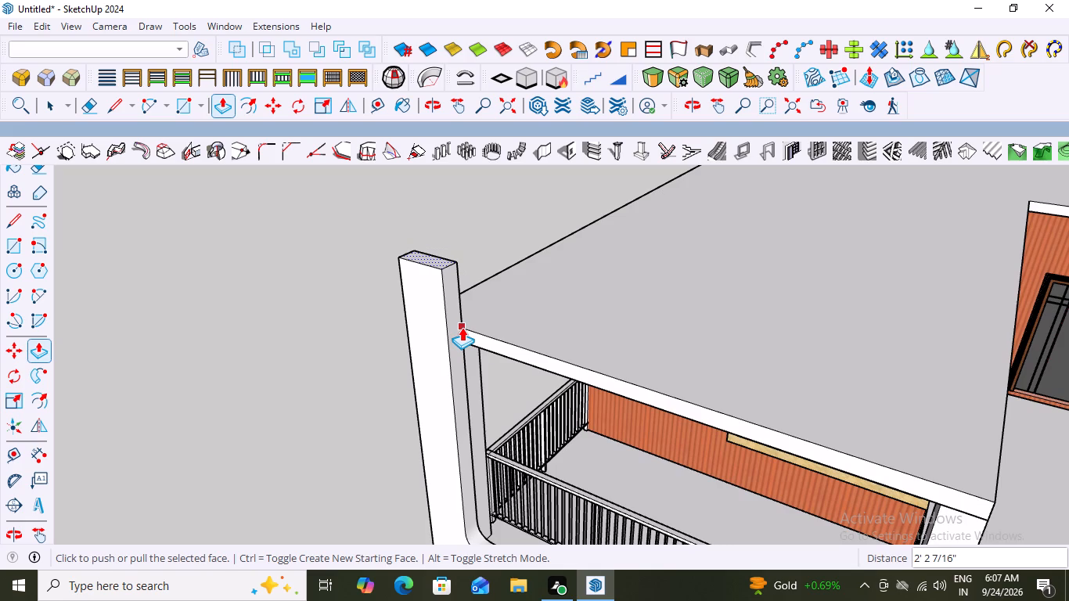
{"action": "key", "text": "space"}
{"action": "key", "text": "r"}
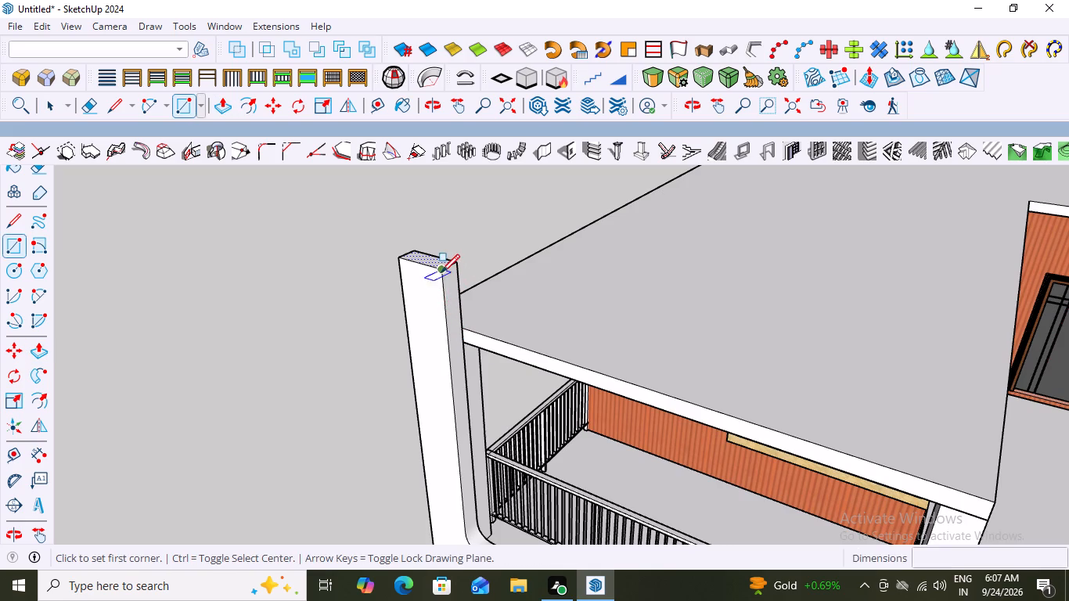
{"action": "left_click", "coordinate": [441, 272]}
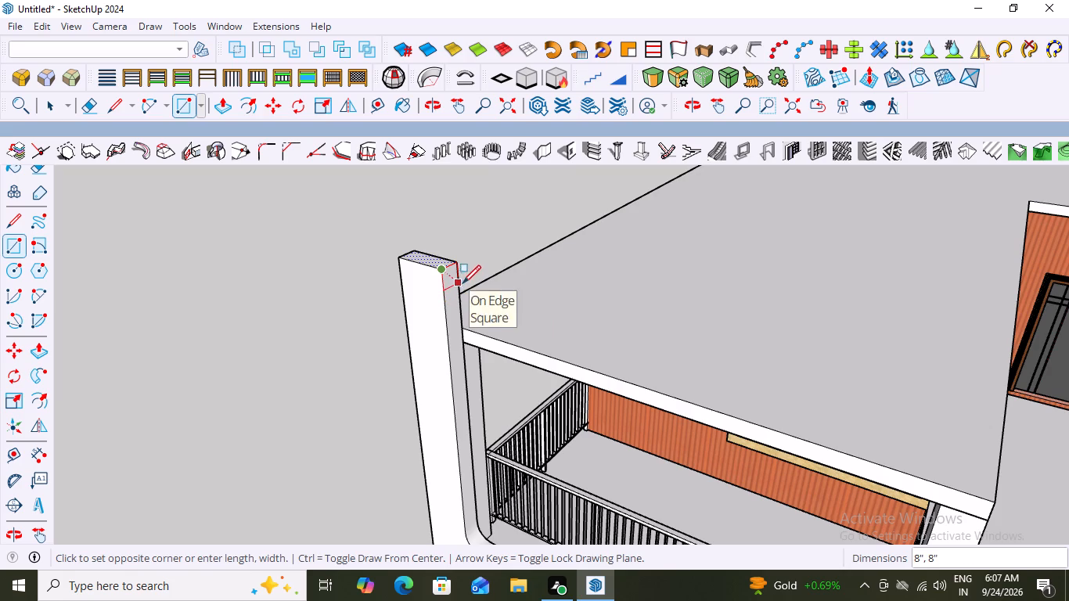
{"action": "left_click", "coordinate": [457, 292]}
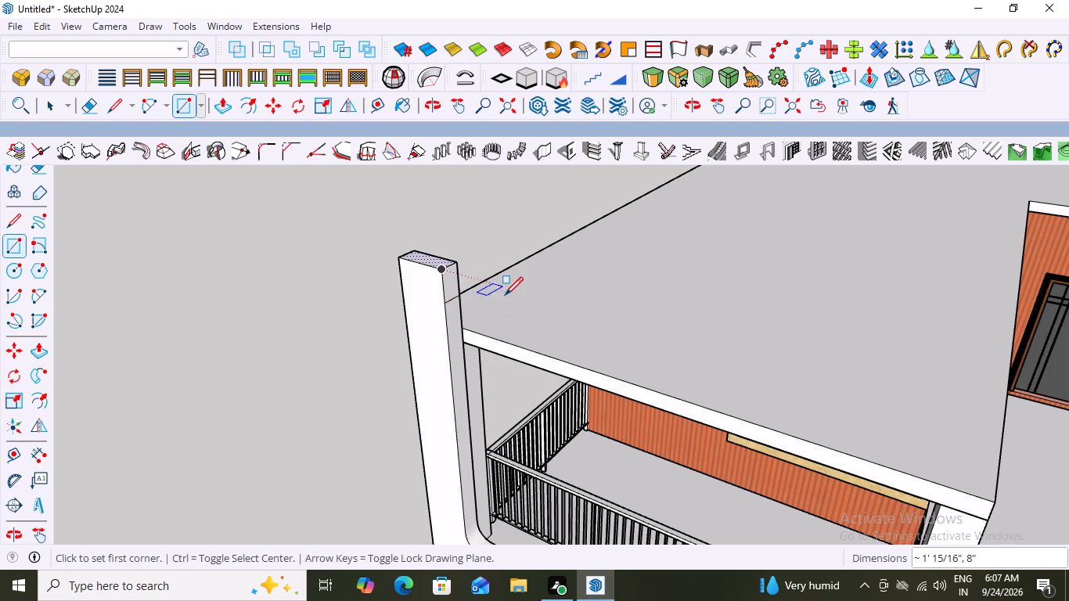
{"action": "key", "text": "space"}
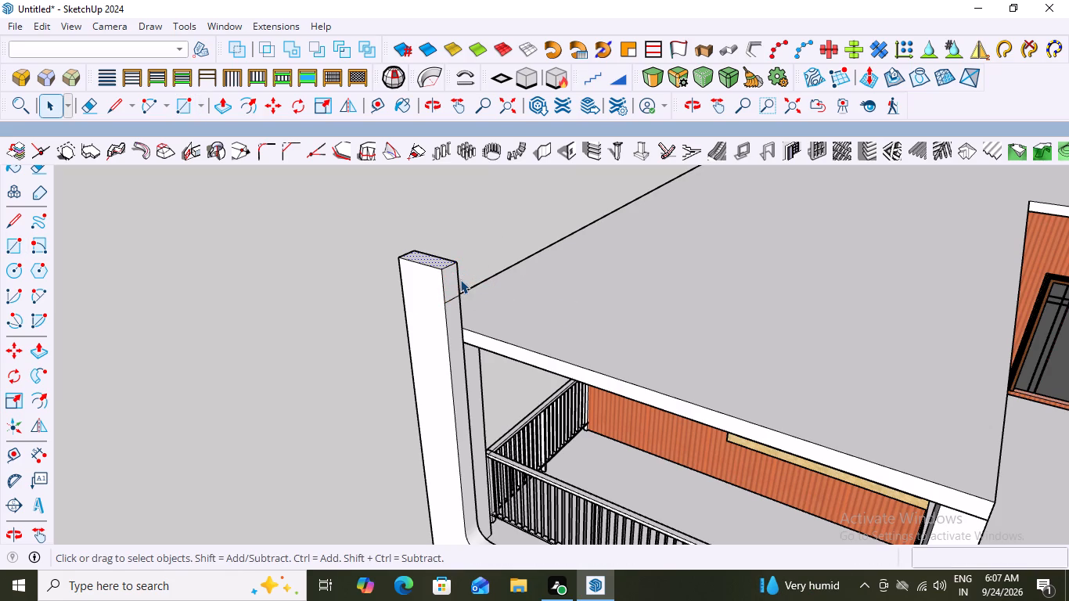
Push/Pull the rectangle atop the upright about 14' 5 3/8" into a beam ending in line with the roof slab's far corner.
{"action": "left_click", "coordinate": [454, 280]}
{"action": "key", "text": "p"}
{"action": "left_click", "coordinate": [452, 279]}
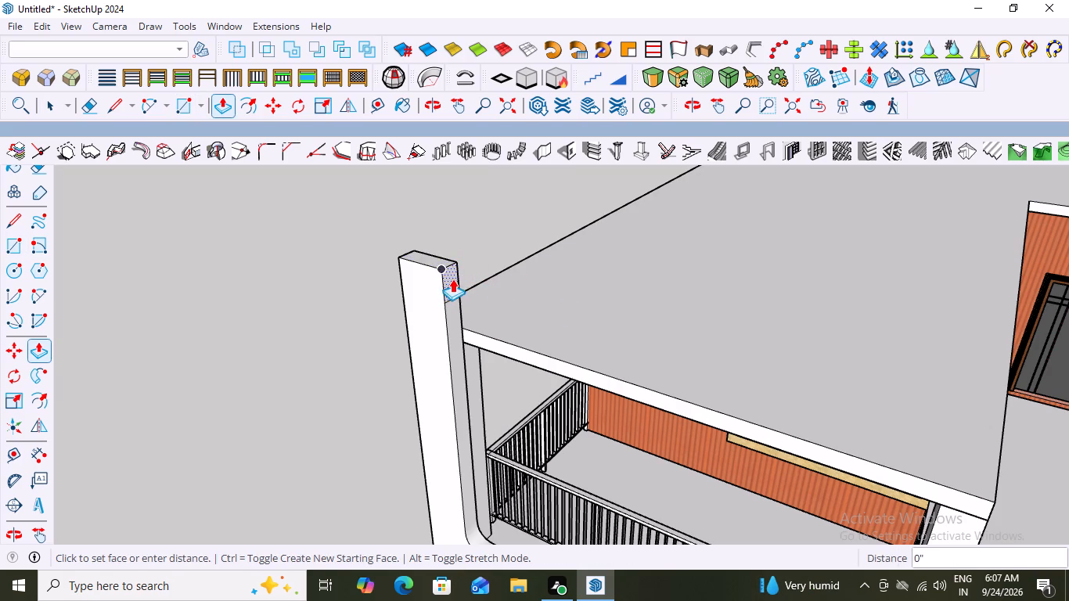
{"action": "scroll", "coordinate": [547, 327], "scroll_direction": "down", "scroll_amount": 10}
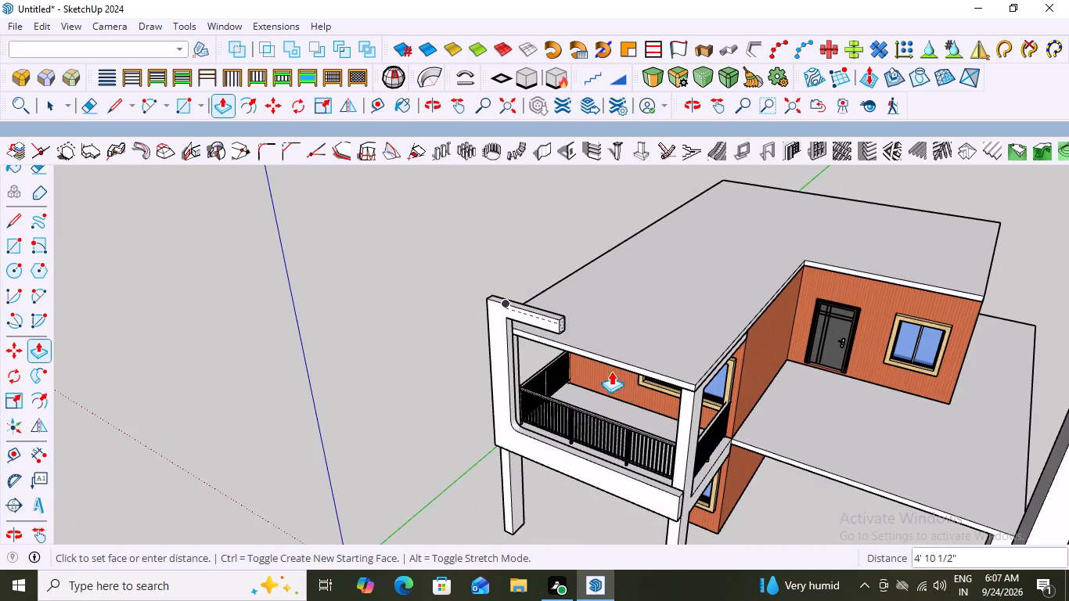
{"action": "middle_click_drag", "start_coordinate": [638, 380], "coordinate": [785, 331]}
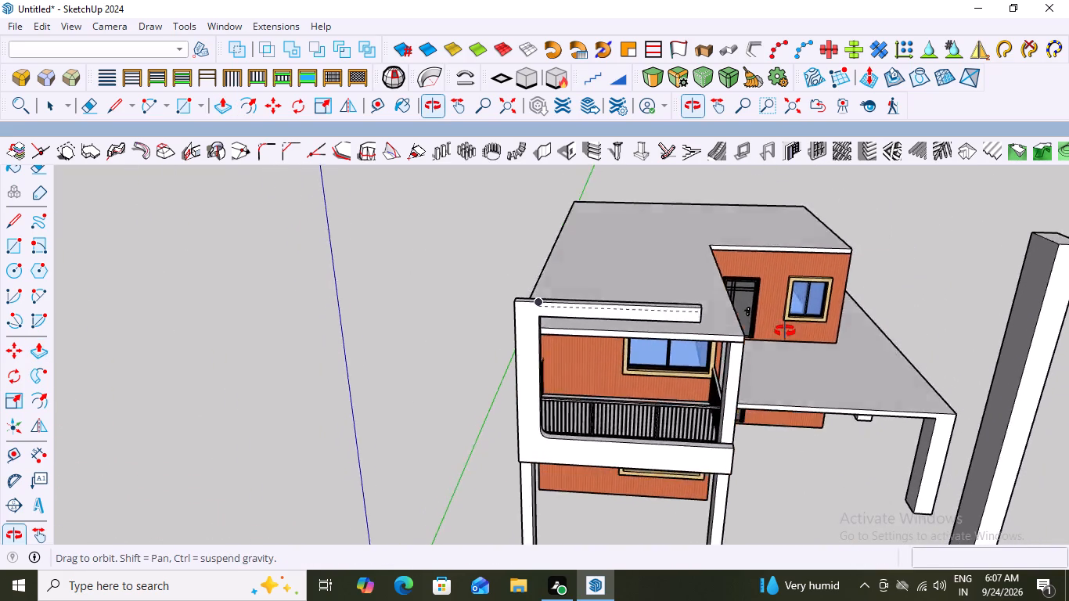
{"action": "middle_click_drag", "start_coordinate": [785, 331], "coordinate": [711, 352]}
{"action": "scroll", "coordinate": [765, 368], "scroll_direction": "up", "scroll_amount": 2}
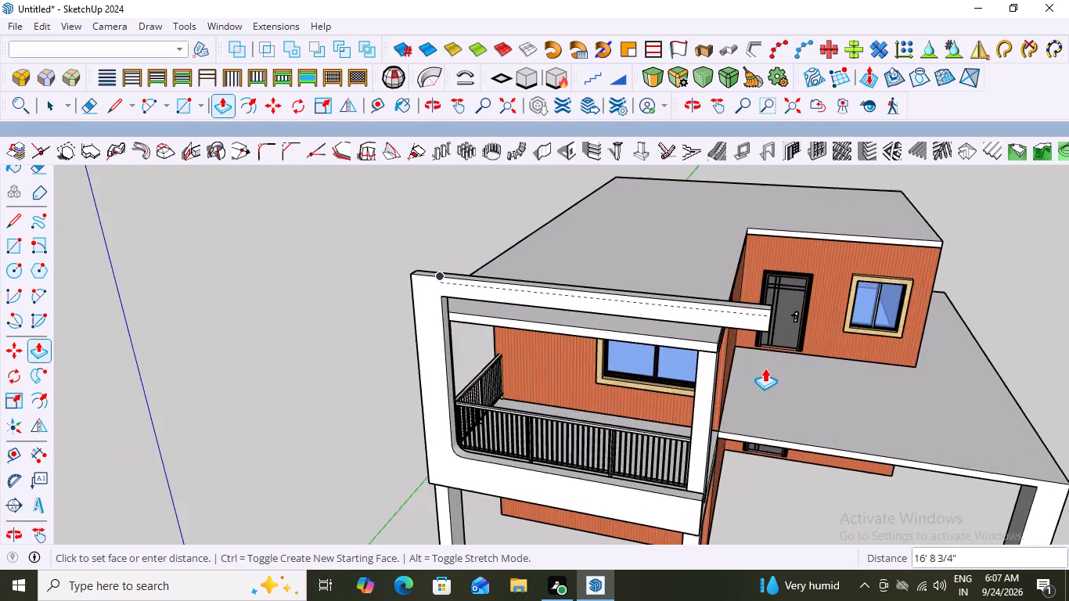
{"action": "middle_click_drag", "start_coordinate": [765, 368], "coordinate": [542, 390]}
{"action": "scroll", "coordinate": [545, 392], "scroll_direction": "up", "scroll_amount": 5}
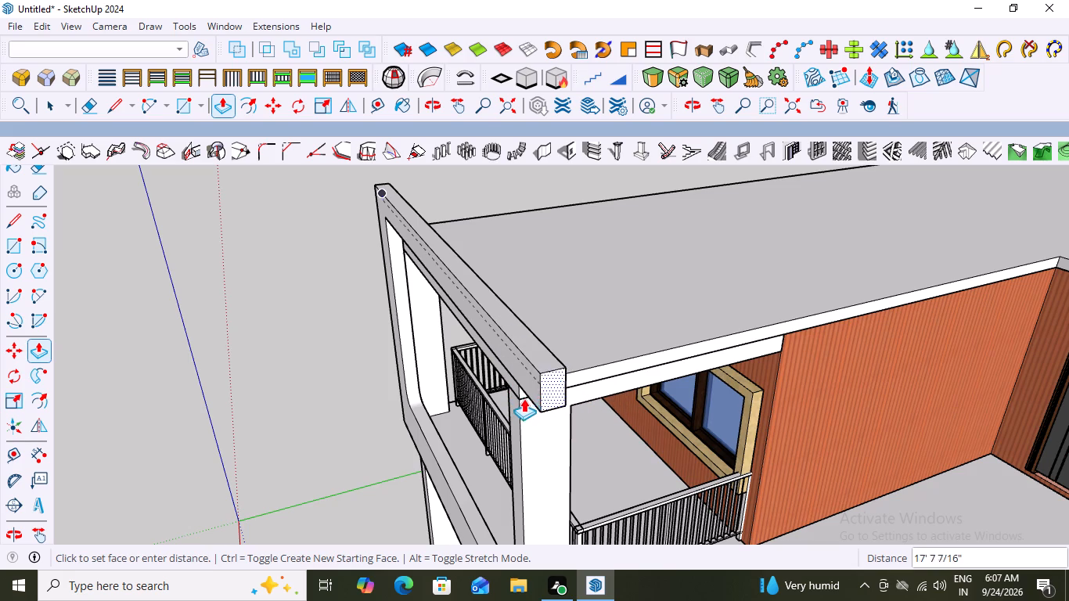
{"action": "left_click", "coordinate": [520, 401]}
{"action": "middle_click_drag", "start_coordinate": [445, 403], "coordinate": [613, 401]}
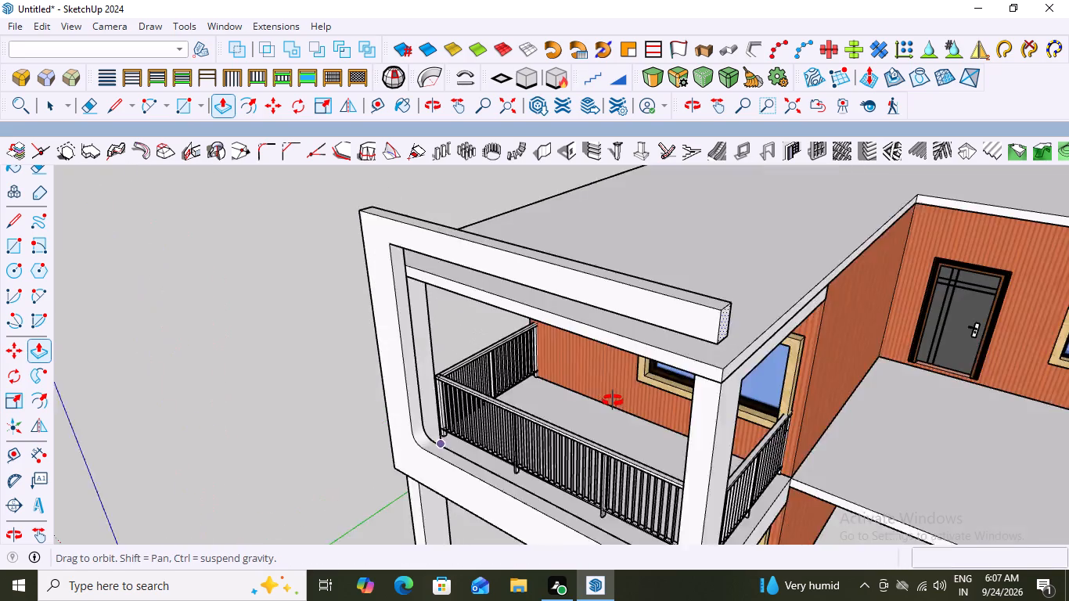
{"action": "middle_click_drag", "start_coordinate": [613, 401], "coordinate": [506, 383]}
{"action": "scroll", "coordinate": [650, 326], "scroll_direction": "up", "scroll_amount": 2}
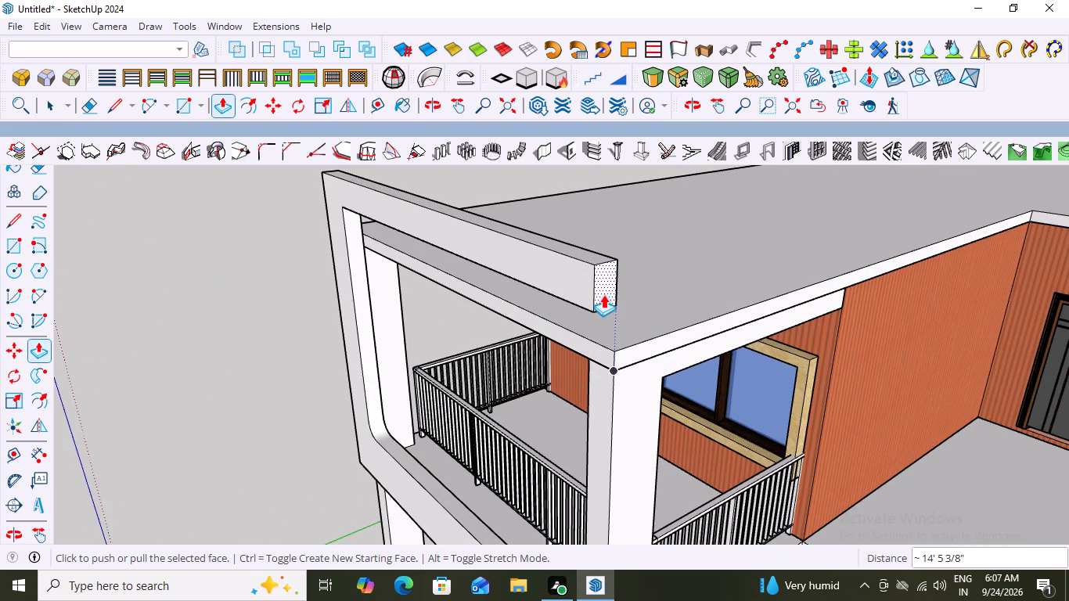
{"action": "left_click", "coordinate": [606, 277]}
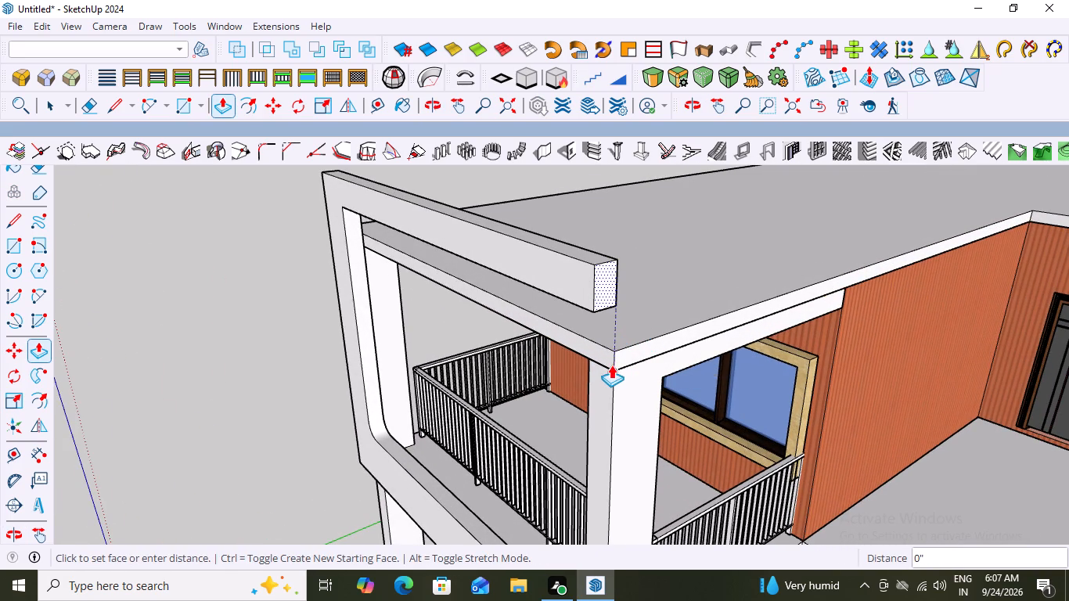
{"action": "left_click", "coordinate": [613, 349]}
{"action": "key", "text": "space"}
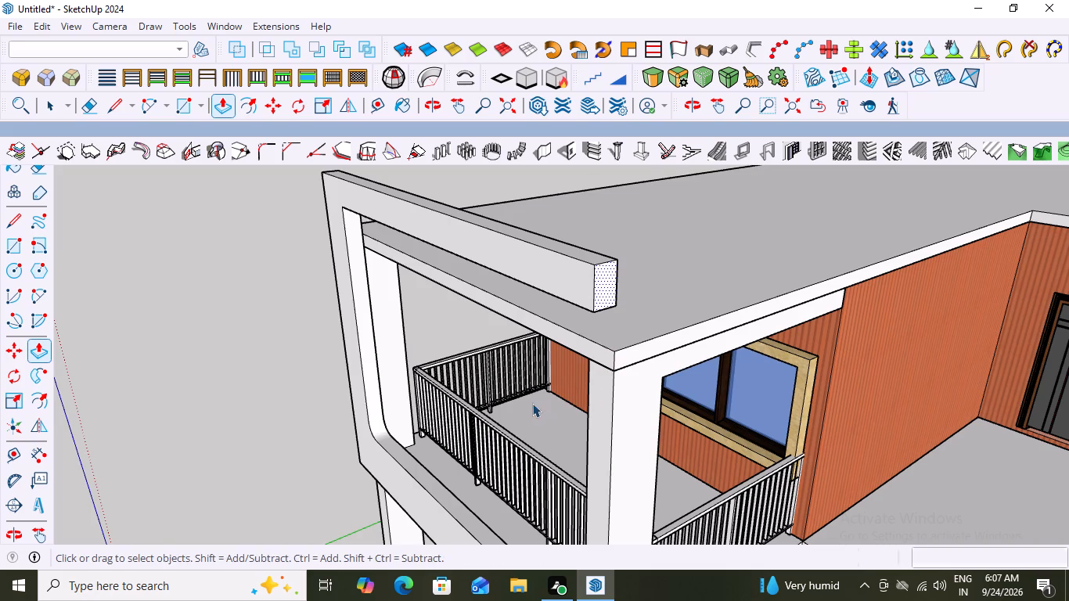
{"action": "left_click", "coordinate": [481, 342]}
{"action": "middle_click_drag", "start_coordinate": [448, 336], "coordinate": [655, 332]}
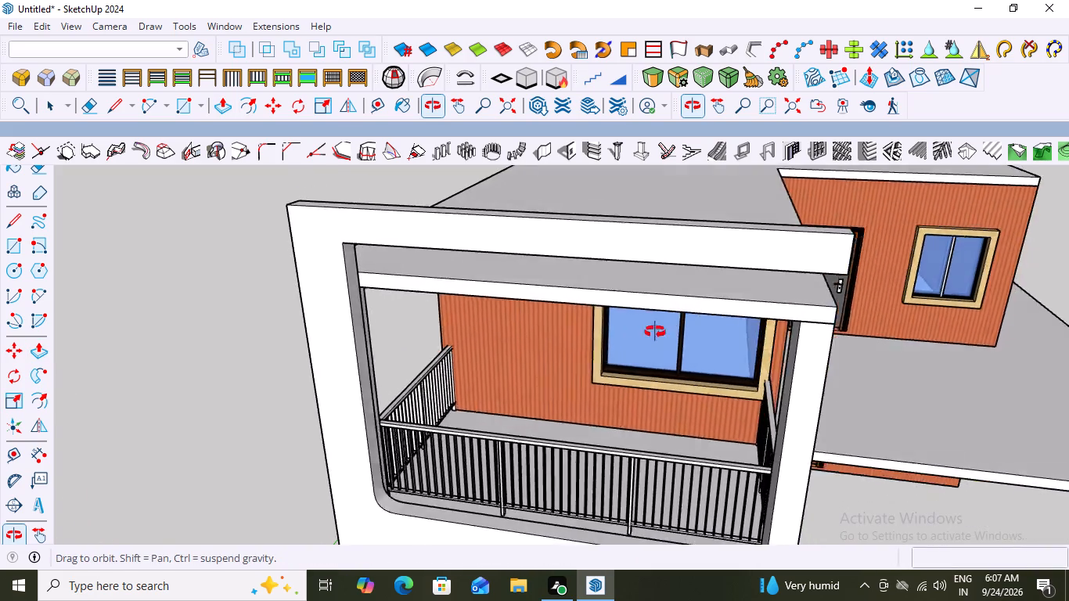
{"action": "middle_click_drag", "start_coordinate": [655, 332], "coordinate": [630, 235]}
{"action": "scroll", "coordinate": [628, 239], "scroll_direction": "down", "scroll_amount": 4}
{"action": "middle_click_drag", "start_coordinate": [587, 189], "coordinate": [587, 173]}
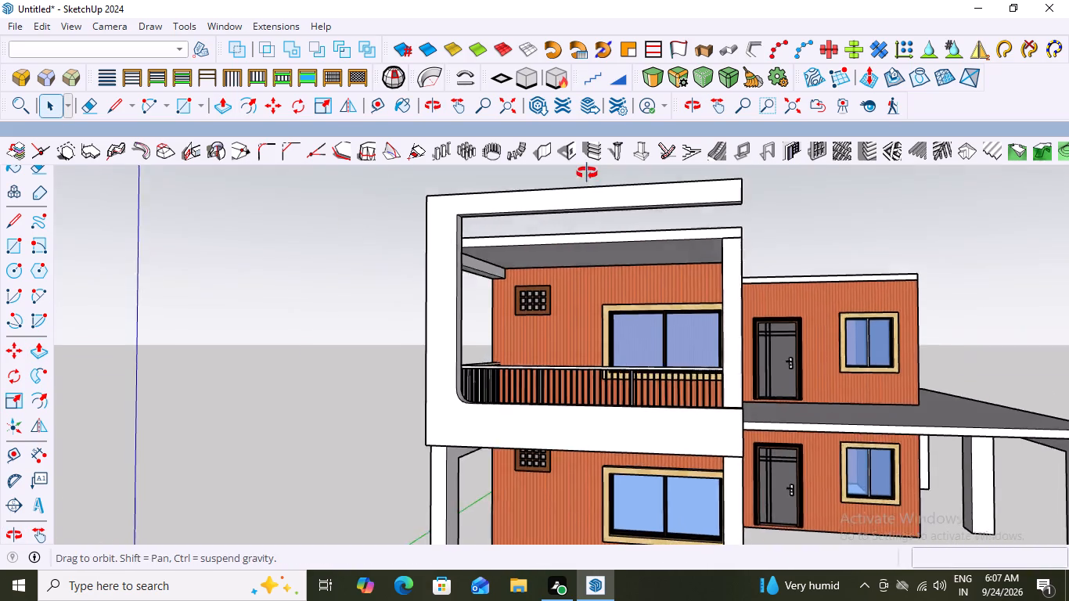
Push/Pull the underside of the balcony frame's top beam down about 1' 1 1/2" to the roof slab's top edge.
{"action": "middle_click_drag", "start_coordinate": [587, 173], "coordinate": [585, 144]}
{"action": "scroll", "coordinate": [585, 204], "scroll_direction": "up", "scroll_amount": 7}
{"action": "left_click", "coordinate": [582, 208]}
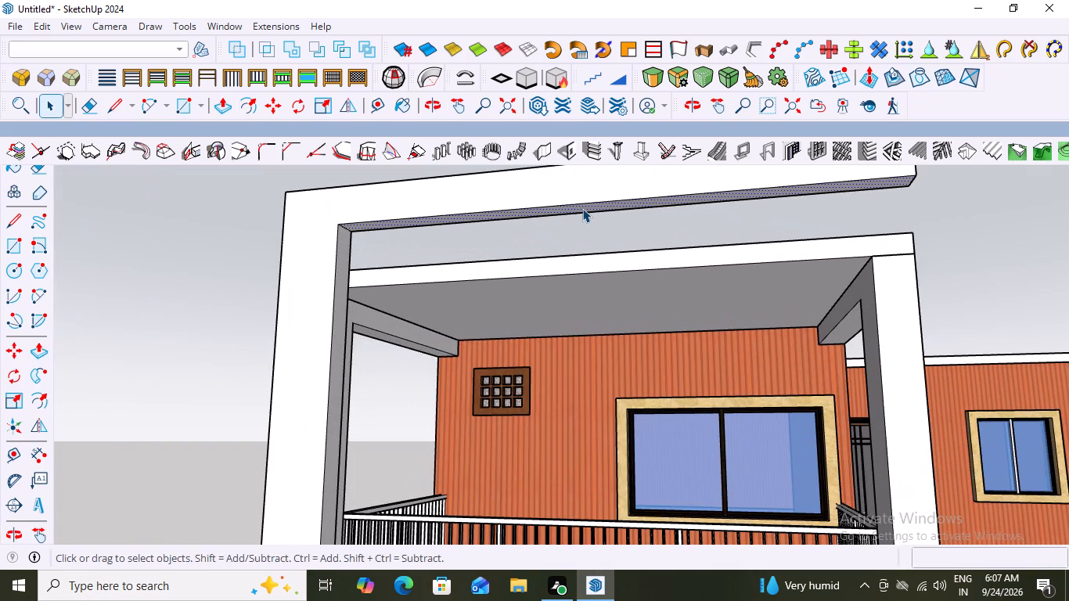
{"action": "key", "text": "p"}
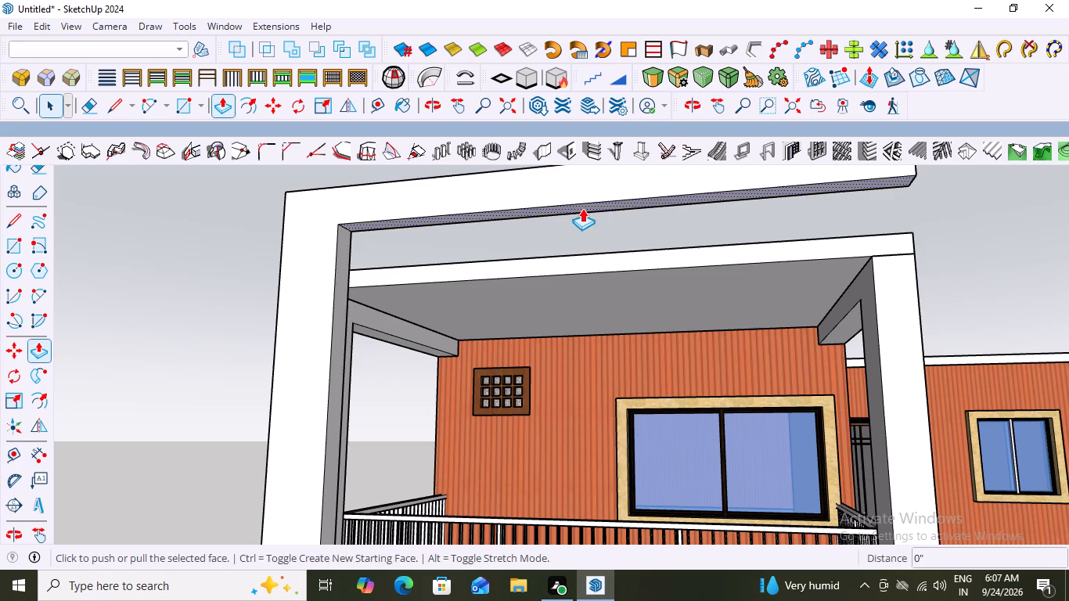
{"action": "left_click", "coordinate": [582, 202]}
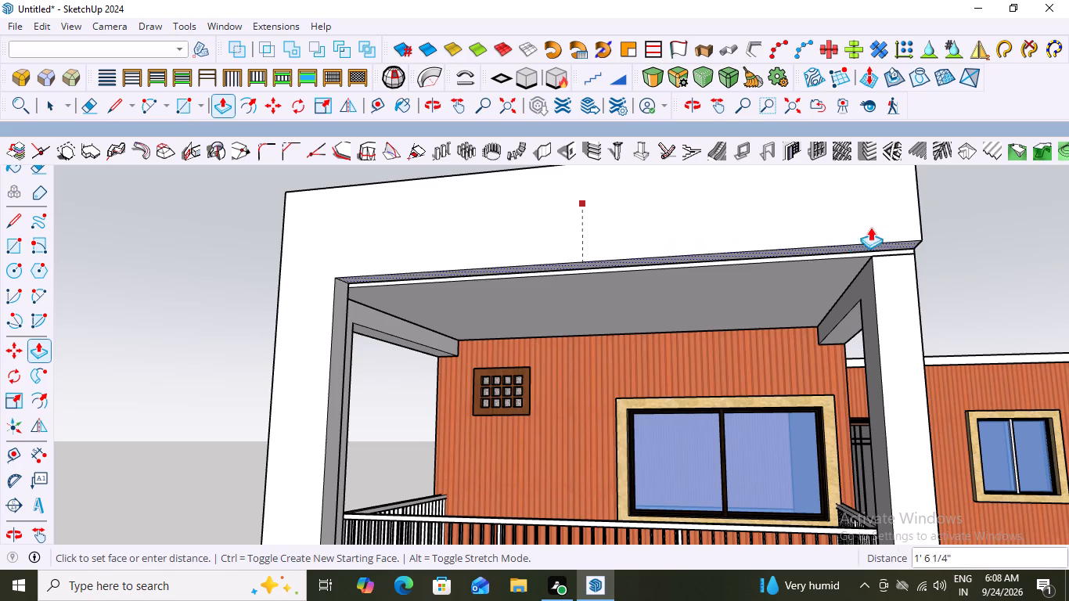
{"action": "scroll", "coordinate": [921, 236], "scroll_direction": "up", "scroll_amount": 2}
{"action": "middle_click_drag", "start_coordinate": [921, 236], "coordinate": [714, 283]}
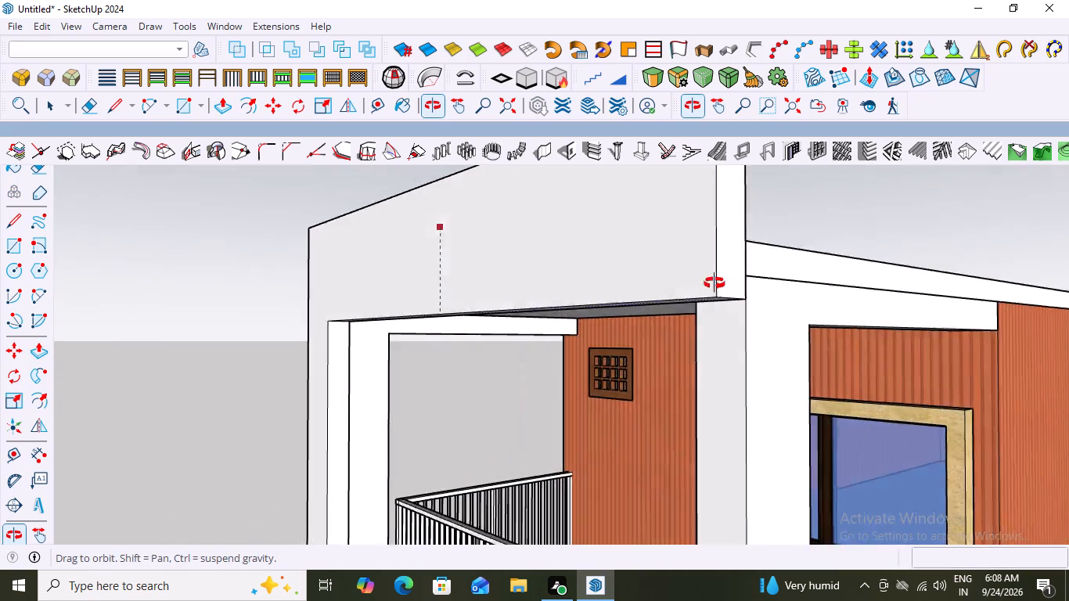
{"action": "middle_click_drag", "start_coordinate": [714, 283], "coordinate": [611, 310]}
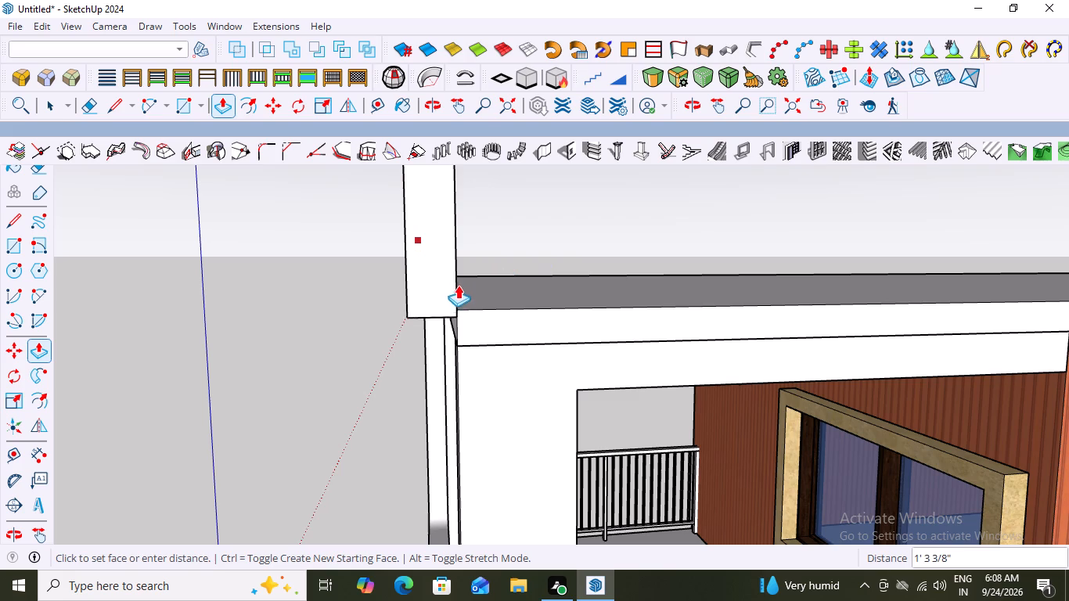
{"action": "left_click", "coordinate": [464, 306]}
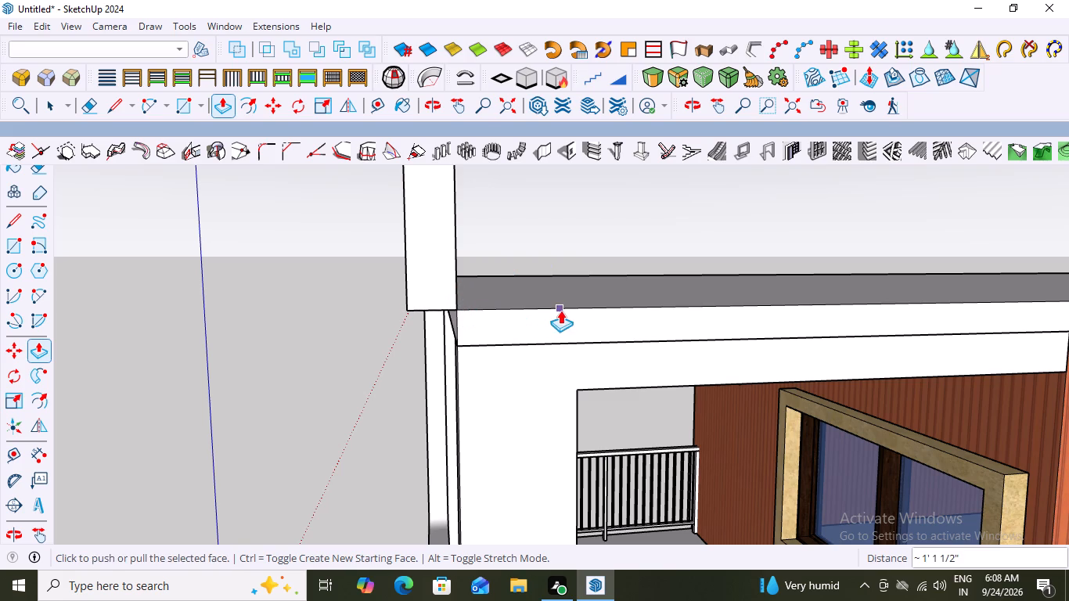
{"action": "key", "text": "space"}
Examine the balcony frame with its deepened top beam and the whole house from the front, sides, below and above.
{"action": "scroll", "coordinate": [585, 262], "scroll_direction": "down", "scroll_amount": 7}
{"action": "middle_click_drag", "start_coordinate": [378, 298], "coordinate": [588, 304]}
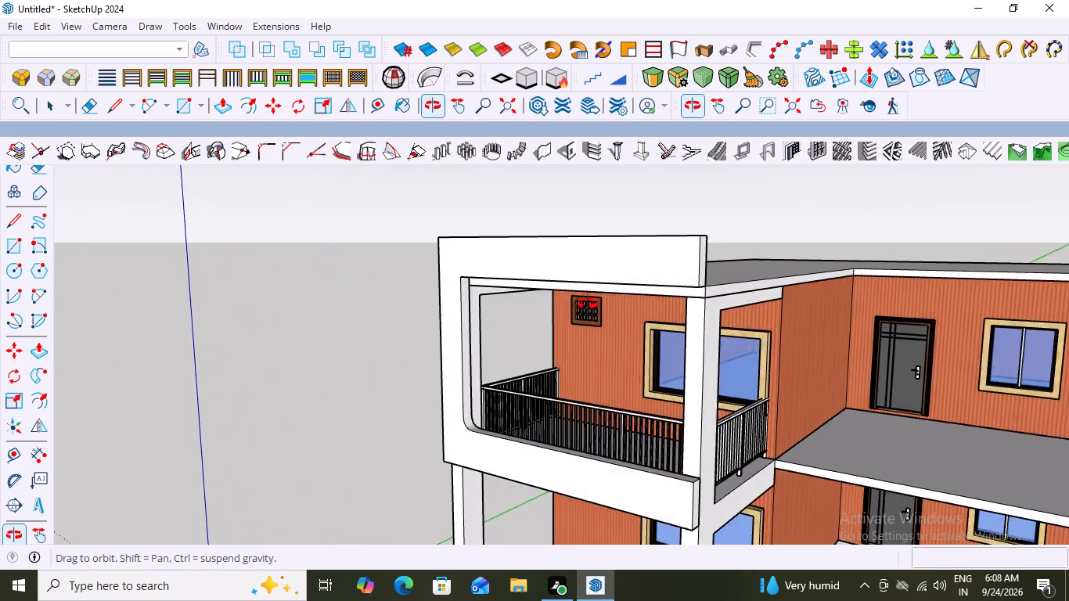
{"action": "middle_click_drag", "start_coordinate": [588, 304], "coordinate": [863, 304]}
{"action": "scroll", "coordinate": [722, 288], "scroll_direction": "up", "scroll_amount": 1}
{"action": "scroll", "coordinate": [638, 297], "scroll_direction": "down", "scroll_amount": 2}
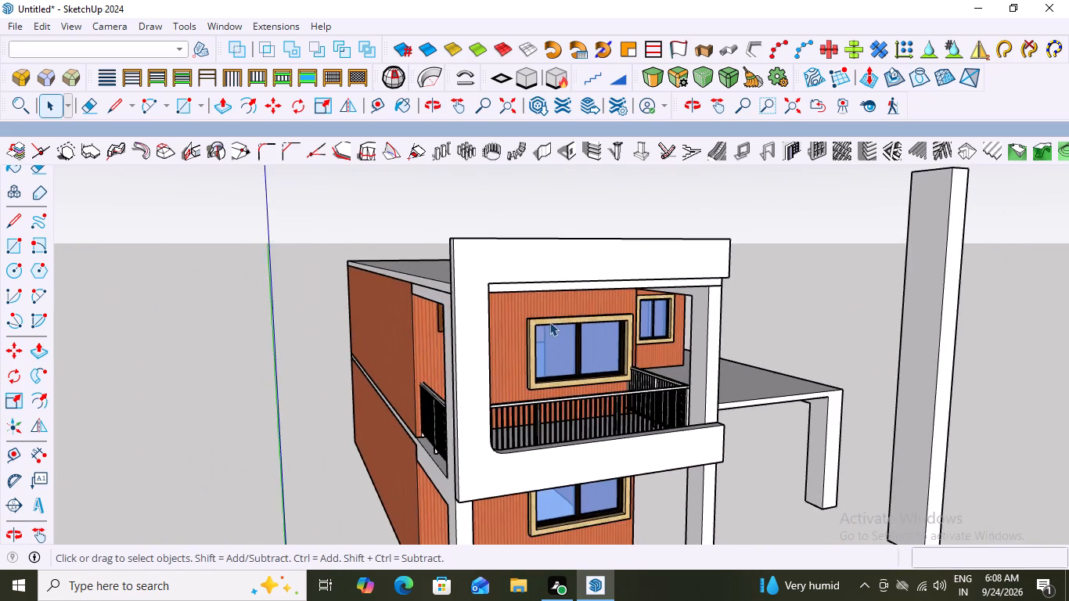
{"action": "scroll", "coordinate": [549, 322], "scroll_direction": "down", "scroll_amount": 2}
{"action": "middle_click_drag", "start_coordinate": [549, 322], "coordinate": [425, 332]}
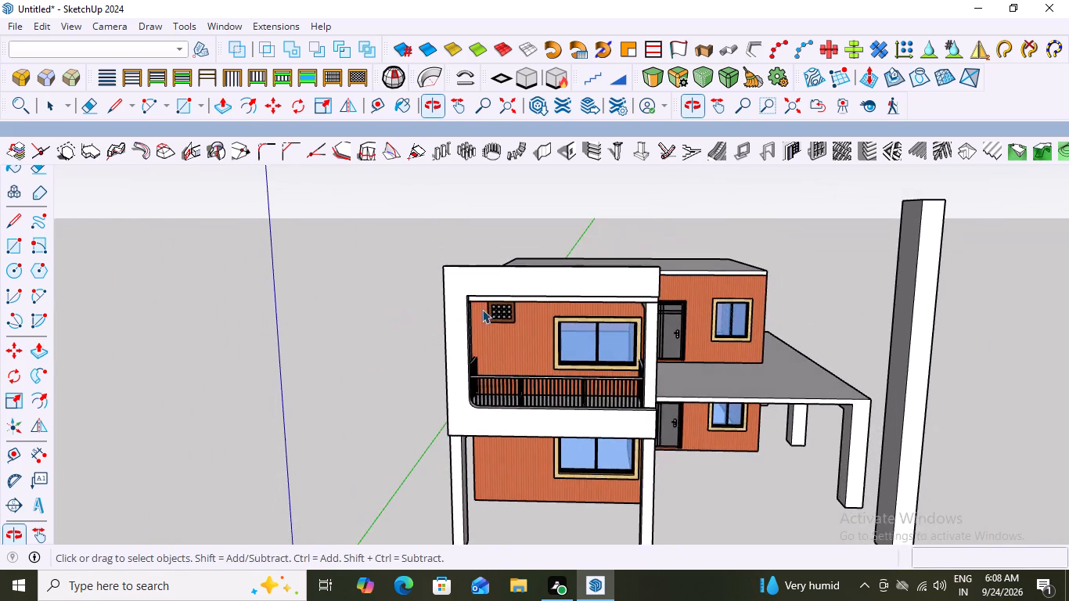
{"action": "scroll", "coordinate": [508, 300], "scroll_direction": "up", "scroll_amount": 2}
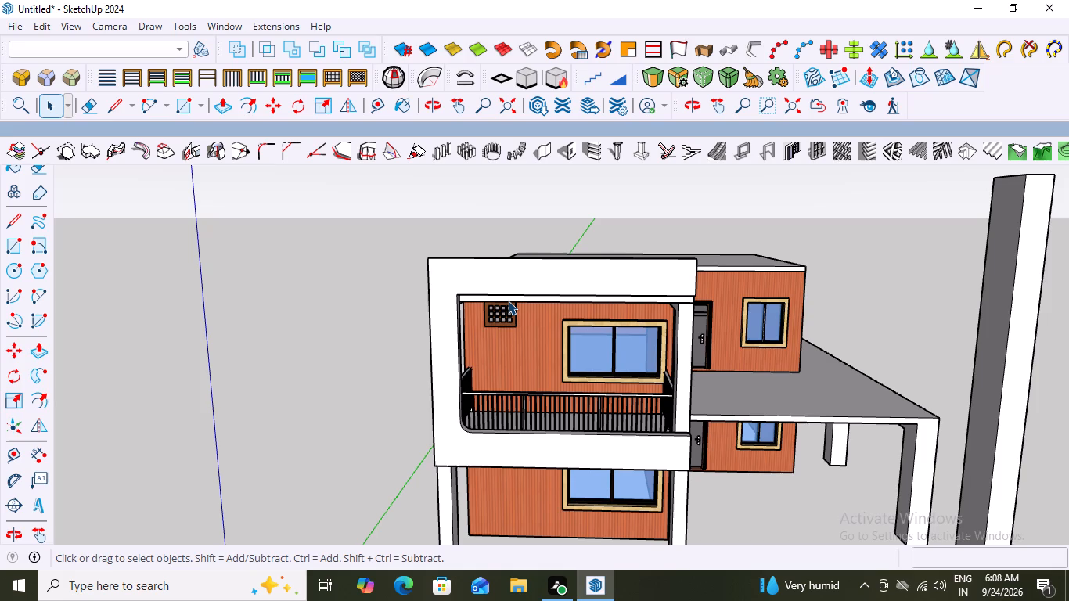
{"action": "scroll", "coordinate": [508, 300], "scroll_direction": "up", "scroll_amount": 2}
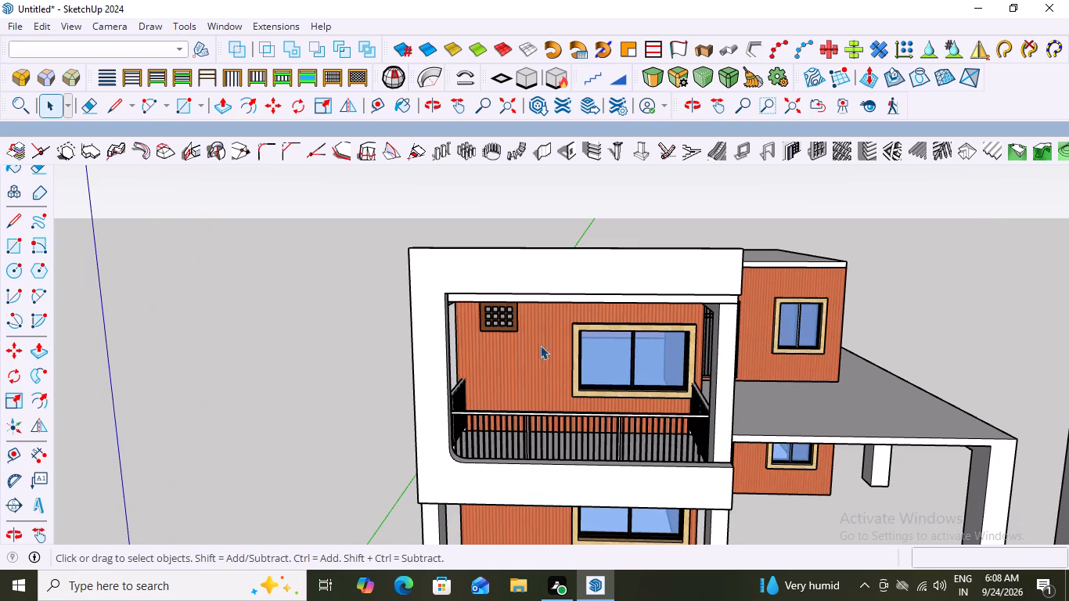
{"action": "middle_click", "coordinate": [463, 303]}
{"action": "scroll", "coordinate": [511, 348], "scroll_direction": "down", "scroll_amount": 2}
{"action": "middle_click_drag", "start_coordinate": [438, 311], "coordinate": [495, 264]}
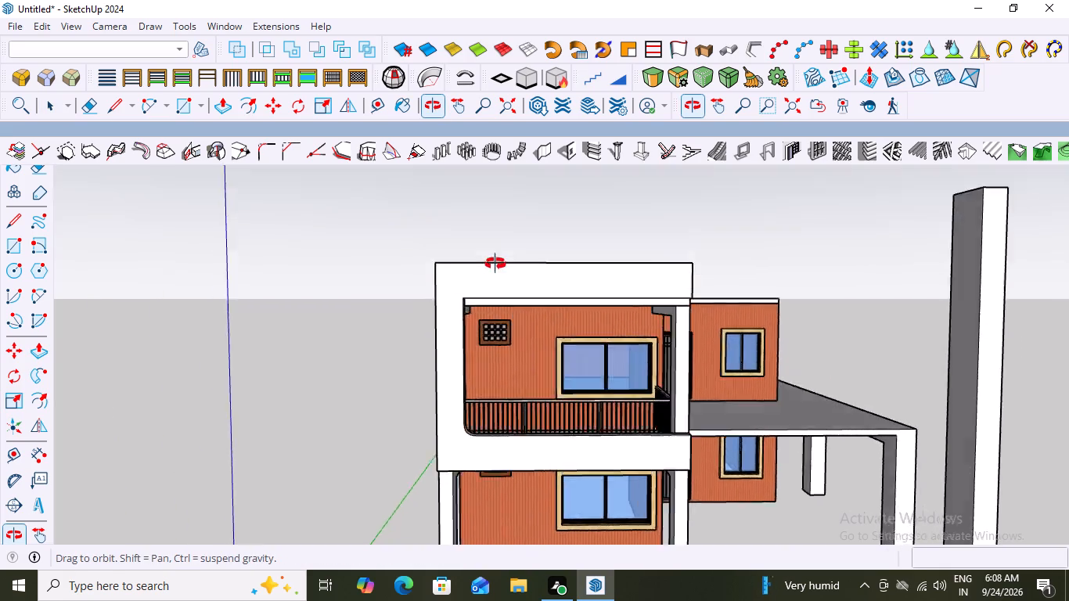
{"action": "middle_click_drag", "start_coordinate": [495, 264], "coordinate": [480, 287]}
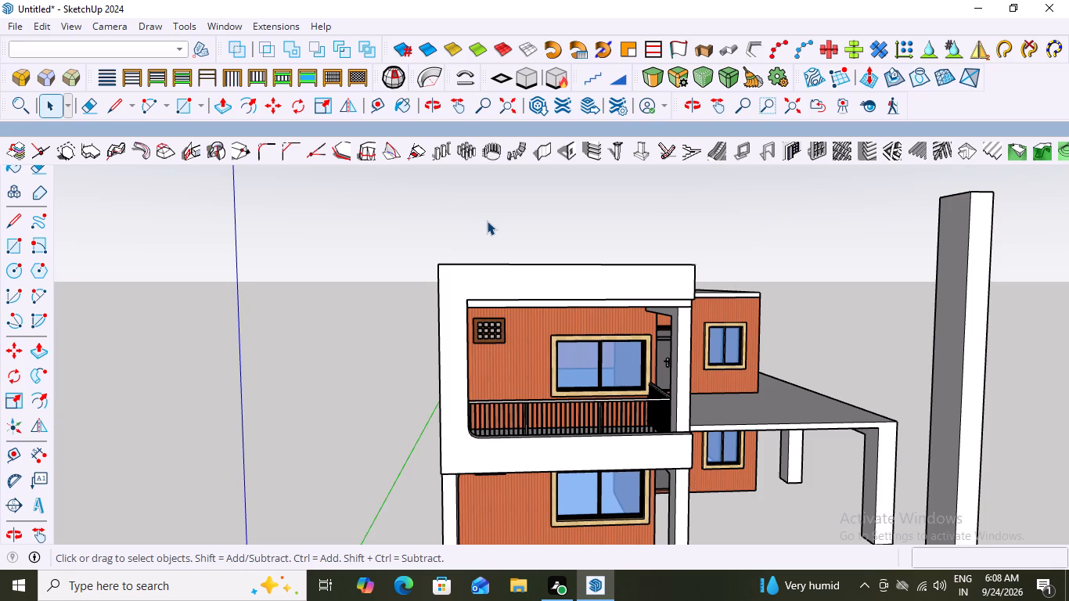
{"action": "scroll", "coordinate": [487, 221], "scroll_direction": "down", "scroll_amount": 4}
{"action": "scroll", "coordinate": [495, 250], "scroll_direction": "up", "scroll_amount": 1}
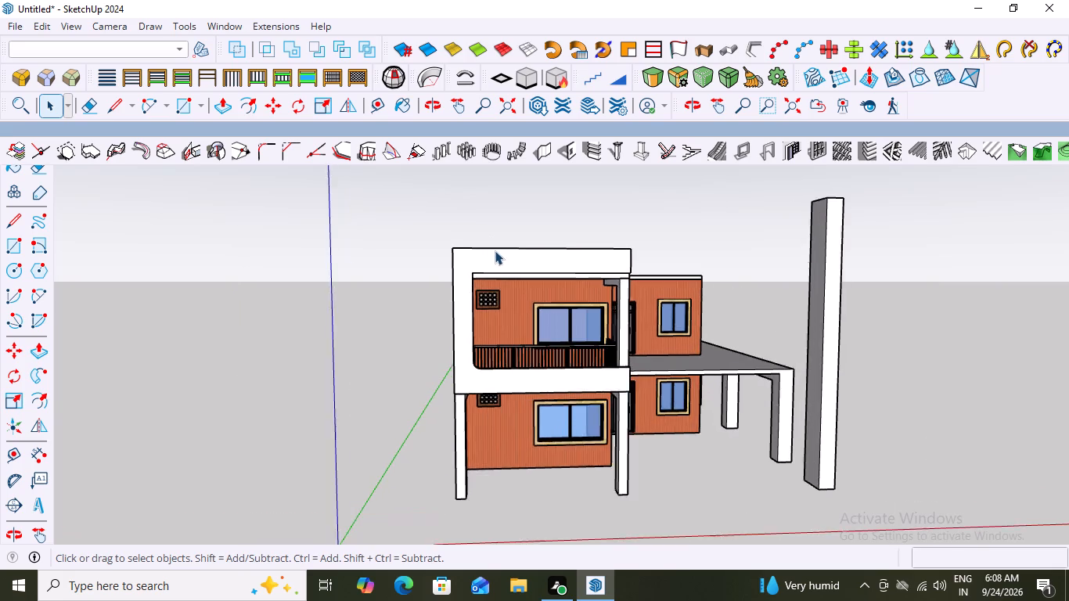
{"action": "scroll", "coordinate": [495, 250], "scroll_direction": "up", "scroll_amount": 1}
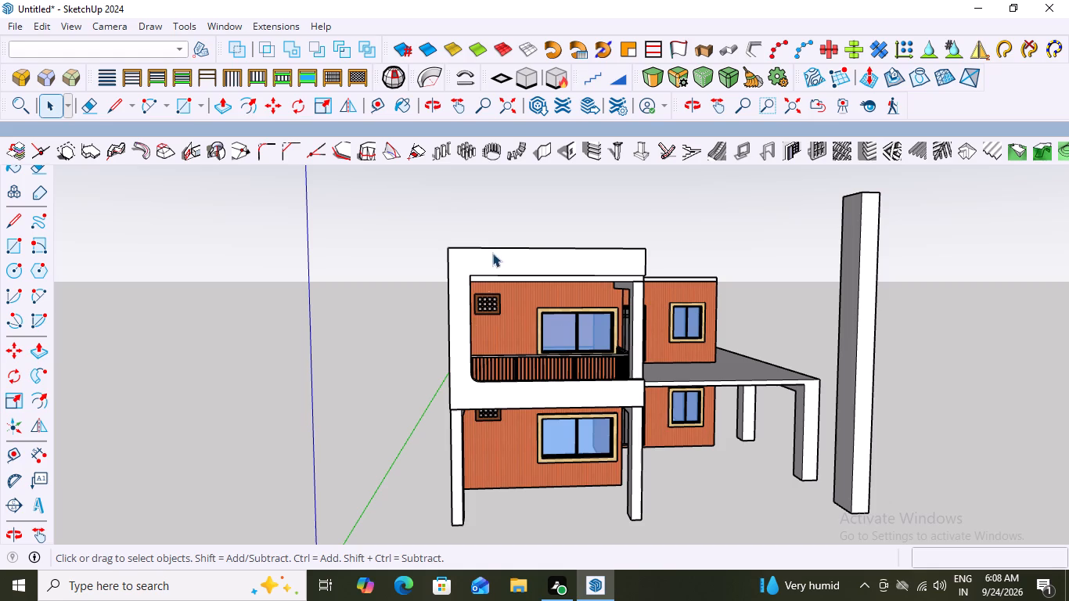
{"action": "middle_click_drag", "start_coordinate": [627, 438], "coordinate": [588, 337]}
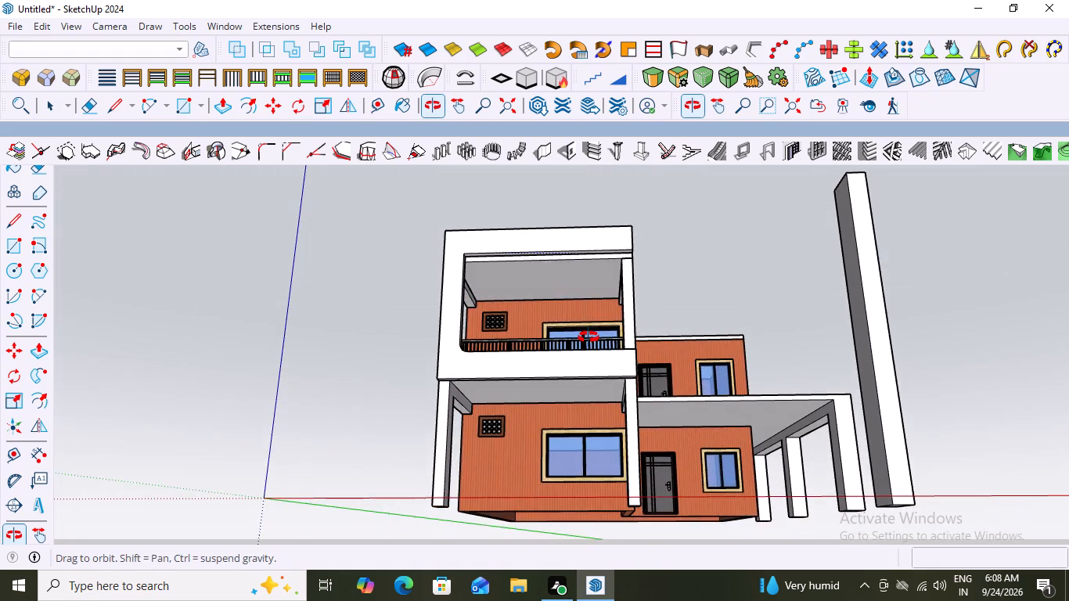
{"action": "middle_click_drag", "start_coordinate": [588, 337], "coordinate": [579, 311]}
{"action": "middle_click_drag", "start_coordinate": [602, 340], "coordinate": [603, 387]}
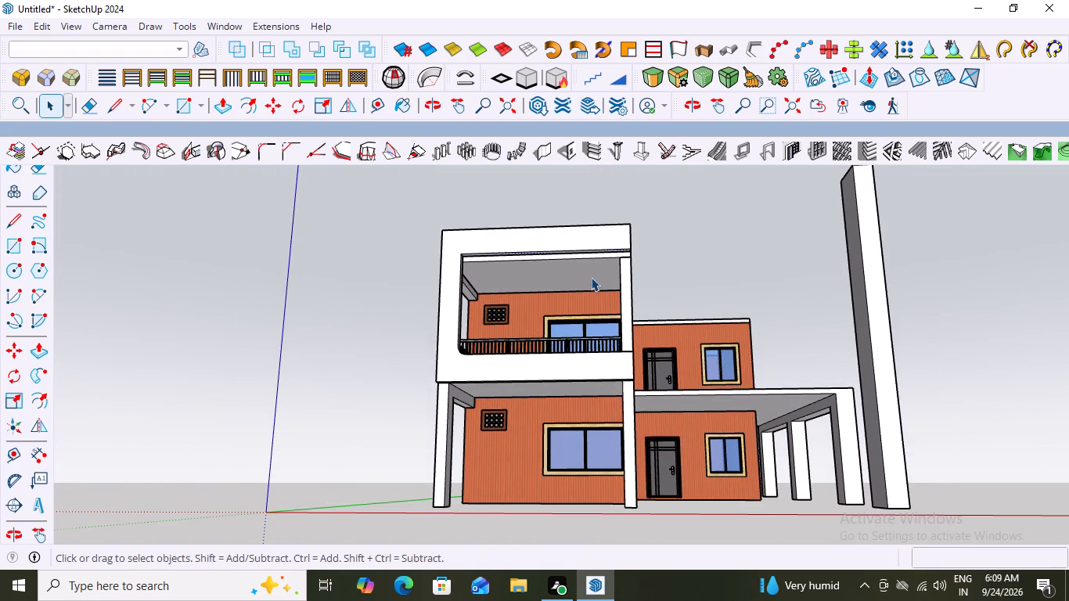
{"action": "scroll", "coordinate": [591, 277], "scroll_direction": "up", "scroll_amount": 2}
{"action": "middle_click_drag", "start_coordinate": [591, 277], "coordinate": [617, 511]}
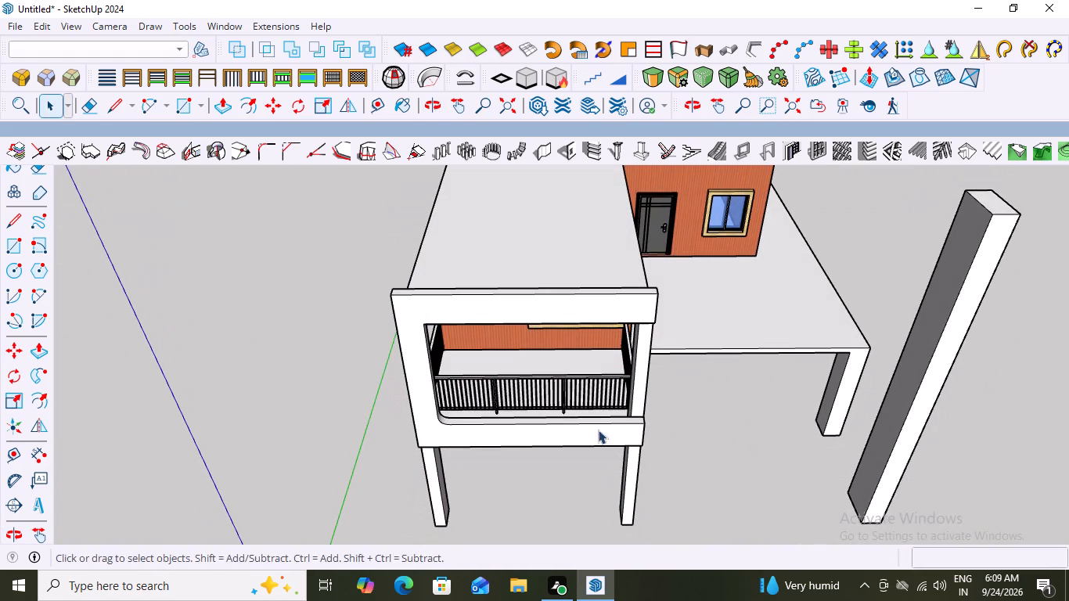
{"action": "middle_click_drag", "start_coordinate": [587, 372], "coordinate": [603, 428]}
{"action": "scroll", "coordinate": [660, 324], "scroll_direction": "up", "scroll_amount": 3}
{"action": "middle_click_drag", "start_coordinate": [700, 393], "coordinate": [353, 220]}
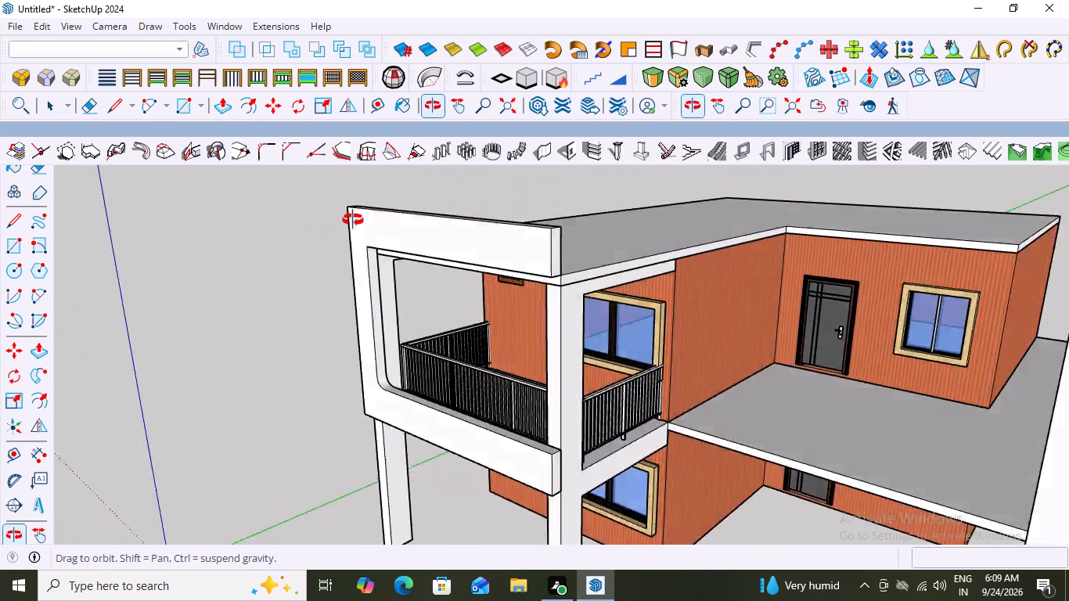
{"action": "middle_click_drag", "start_coordinate": [353, 220], "coordinate": [721, 261]}
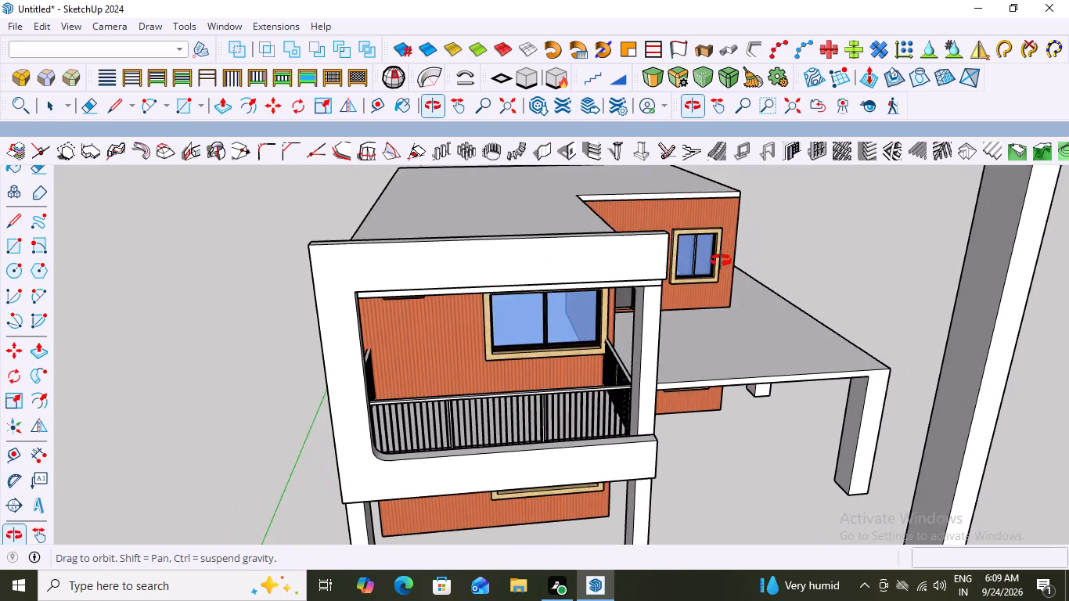
{"action": "middle_click_drag", "start_coordinate": [721, 261], "coordinate": [722, 254]}
{"action": "scroll", "coordinate": [690, 303], "scroll_direction": "up", "scroll_amount": 1}
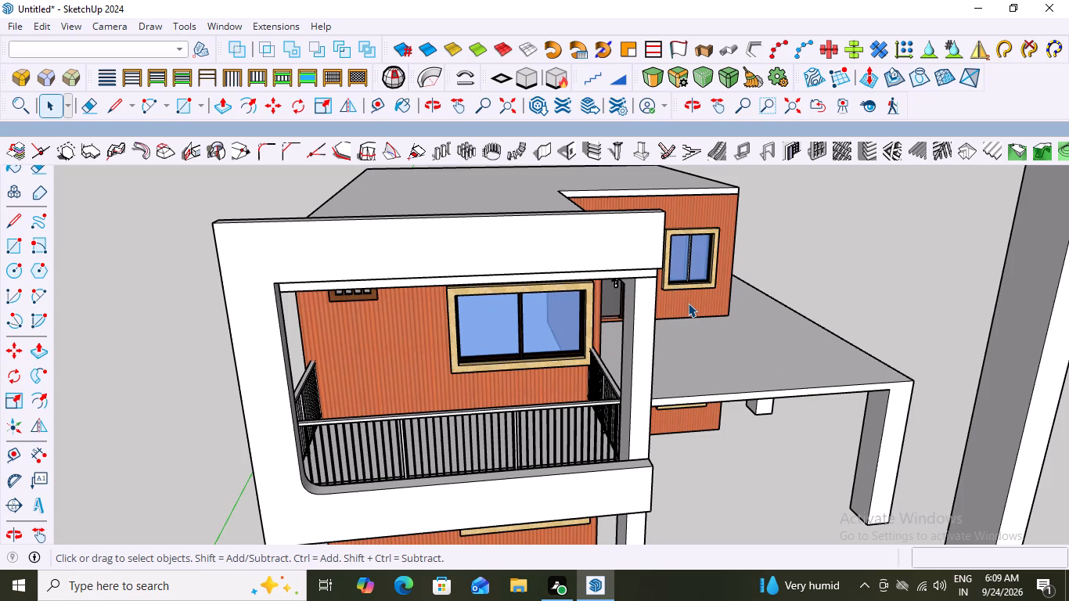
Bevel the two vertical edges and the top edge of the top beam's free end with about 9 3/8" offset and 6 segments.
{"action": "middle_click_drag", "start_coordinate": [759, 292], "coordinate": [549, 349]}
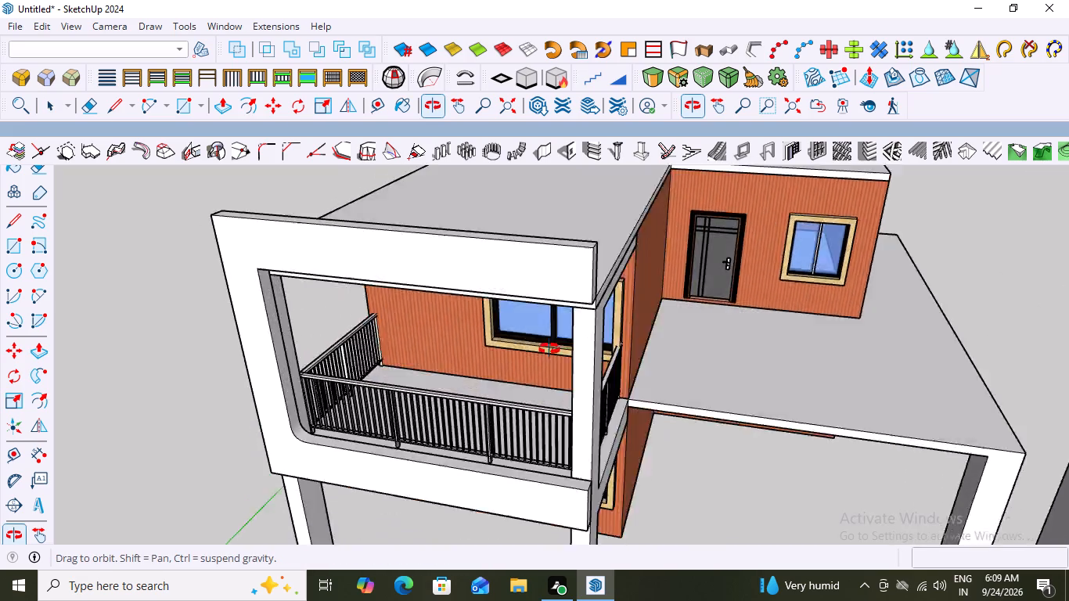
{"action": "middle_click_drag", "start_coordinate": [549, 349], "coordinate": [429, 332]}
{"action": "scroll", "coordinate": [437, 268], "scroll_direction": "up", "scroll_amount": 2}
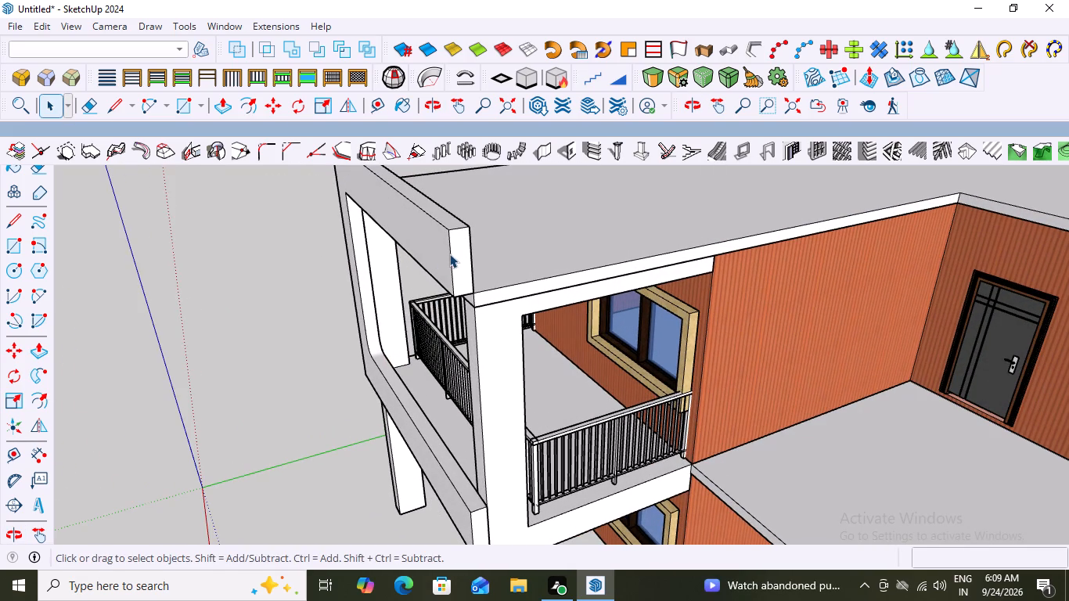
{"action": "left_click", "coordinate": [449, 254]}
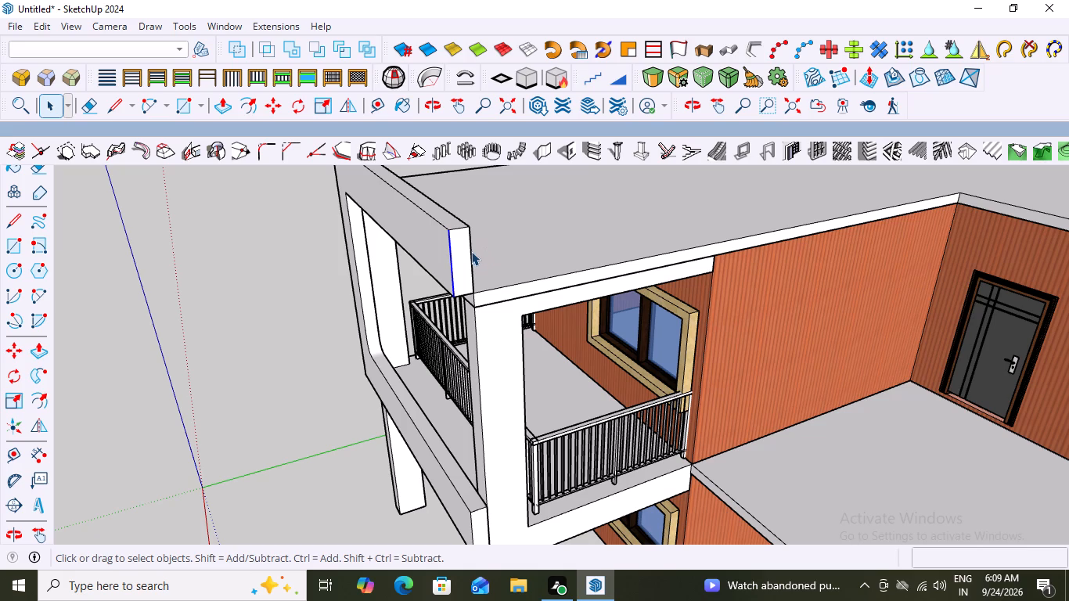
{"action": "left_click", "coordinate": [470, 247], "text": "shift"}
{"action": "left_click", "coordinate": [452, 265], "text": "shift"}
{"action": "left_click", "coordinate": [456, 227], "text": "shift"}
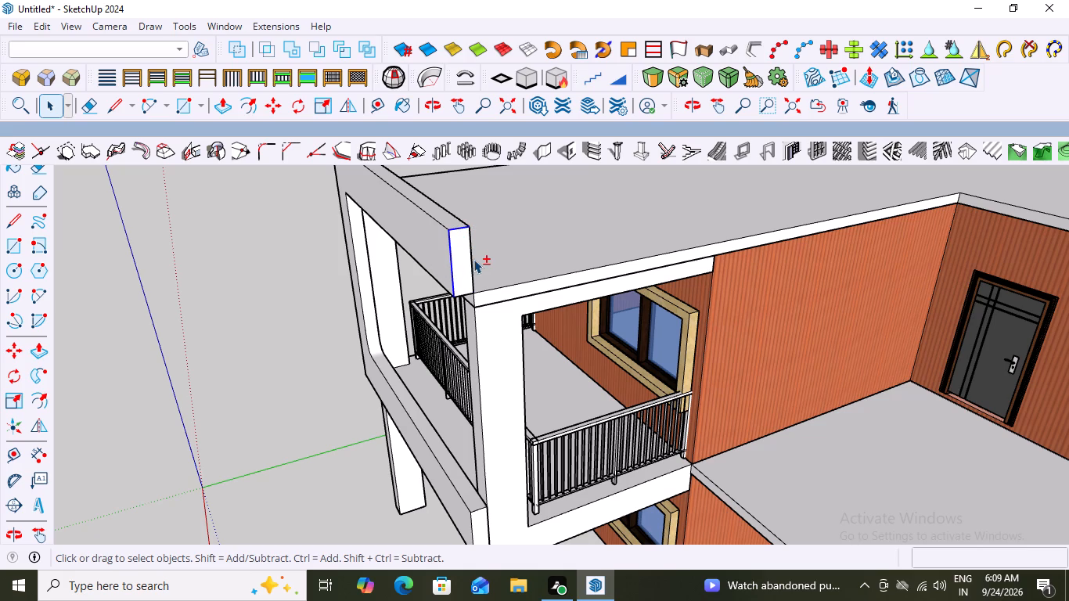
{"action": "left_click", "coordinate": [471, 269], "text": "shift"}
{"action": "left_click", "coordinate": [647, 77]}
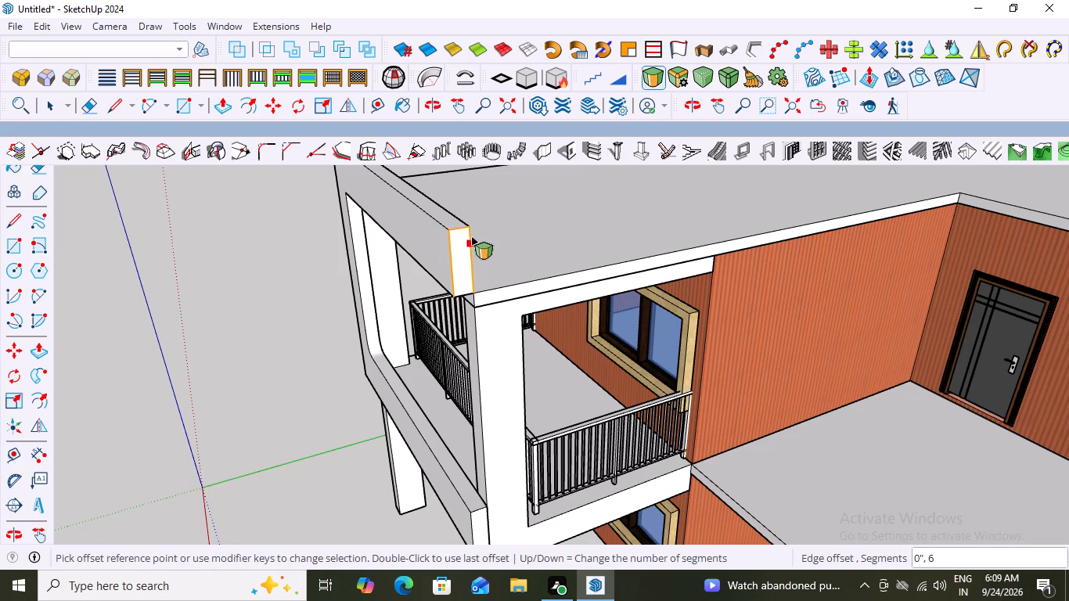
{"action": "left_click", "coordinate": [467, 229]}
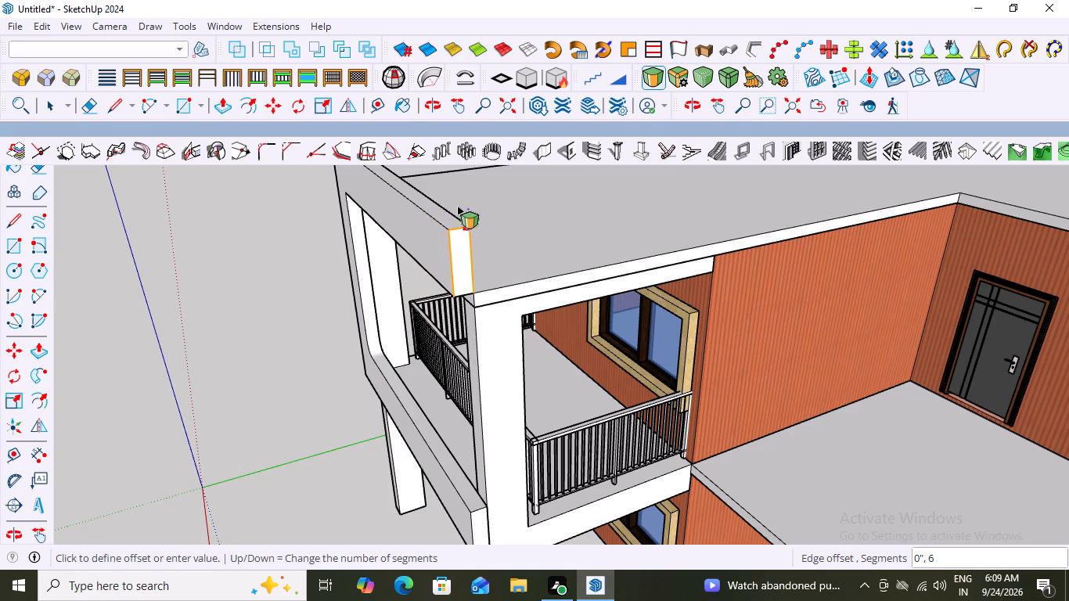
{"action": "middle_click_drag", "start_coordinate": [387, 298], "coordinate": [747, 336]}
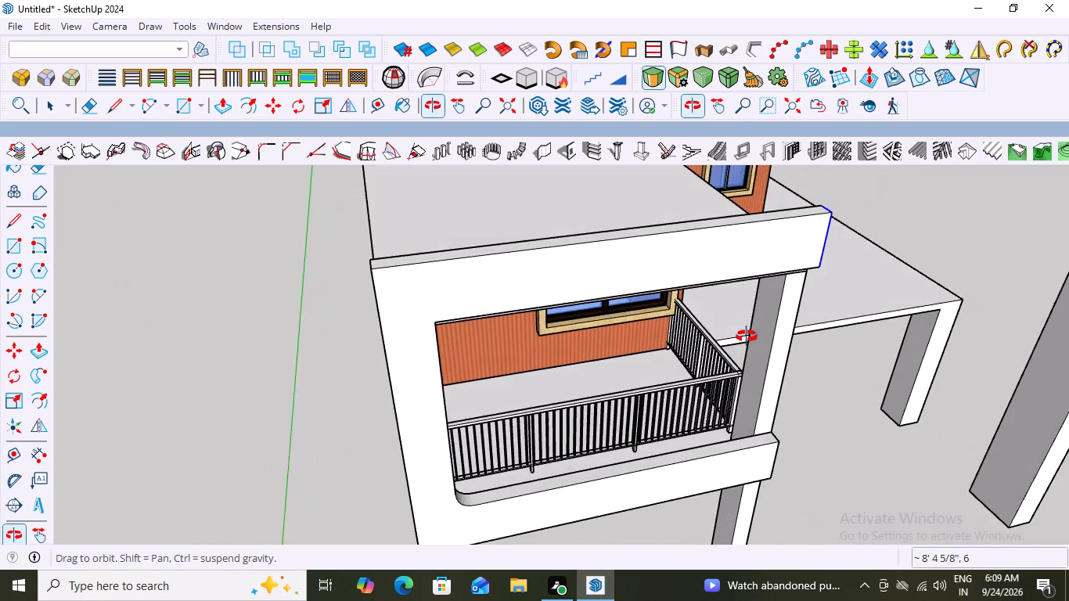
{"action": "middle_click_drag", "start_coordinate": [747, 336], "coordinate": [676, 323]}
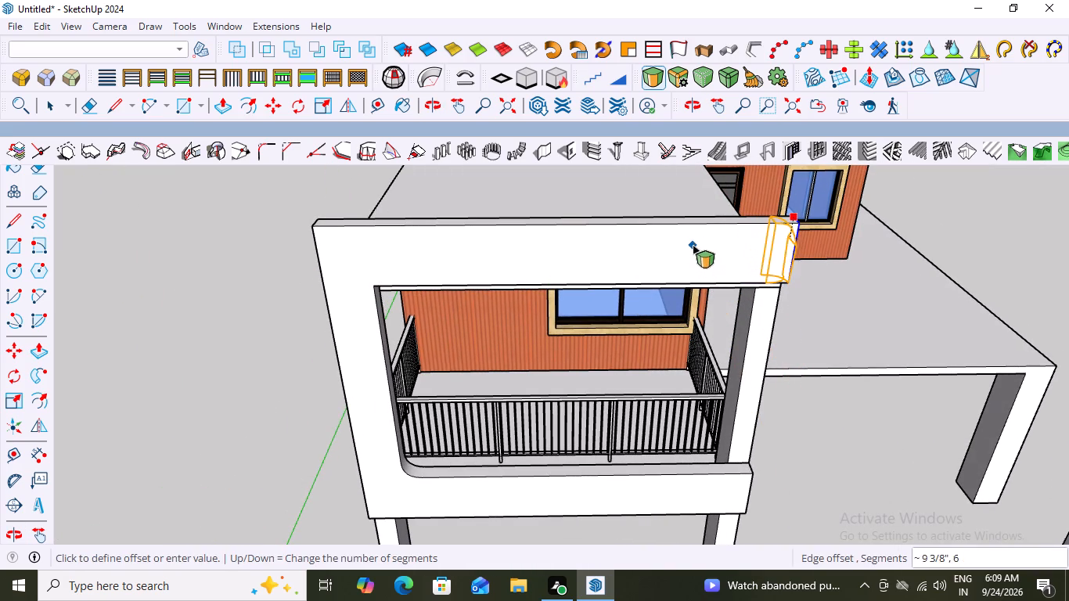
{"action": "left_click", "coordinate": [681, 246]}
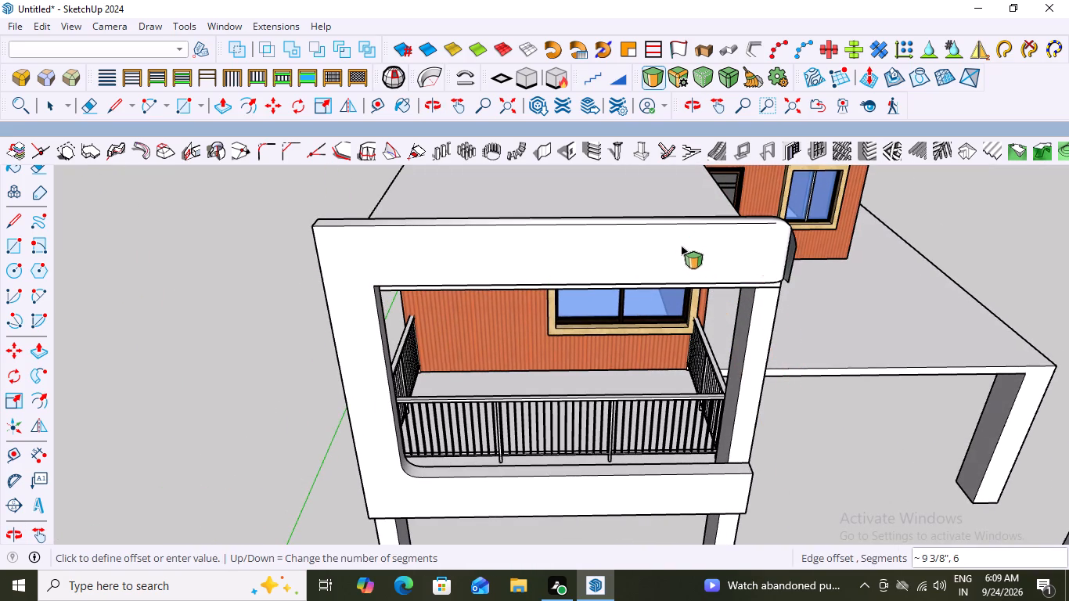
{"action": "middle_click_drag", "start_coordinate": [797, 325], "coordinate": [471, 304]}
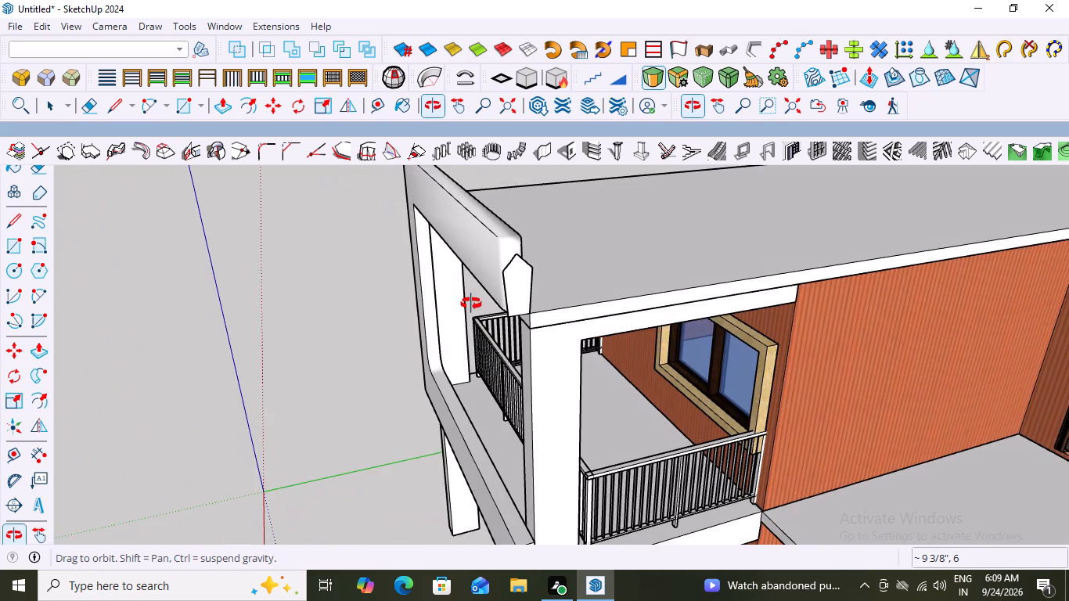
{"action": "middle_click_drag", "start_coordinate": [471, 304], "coordinate": [685, 358]}
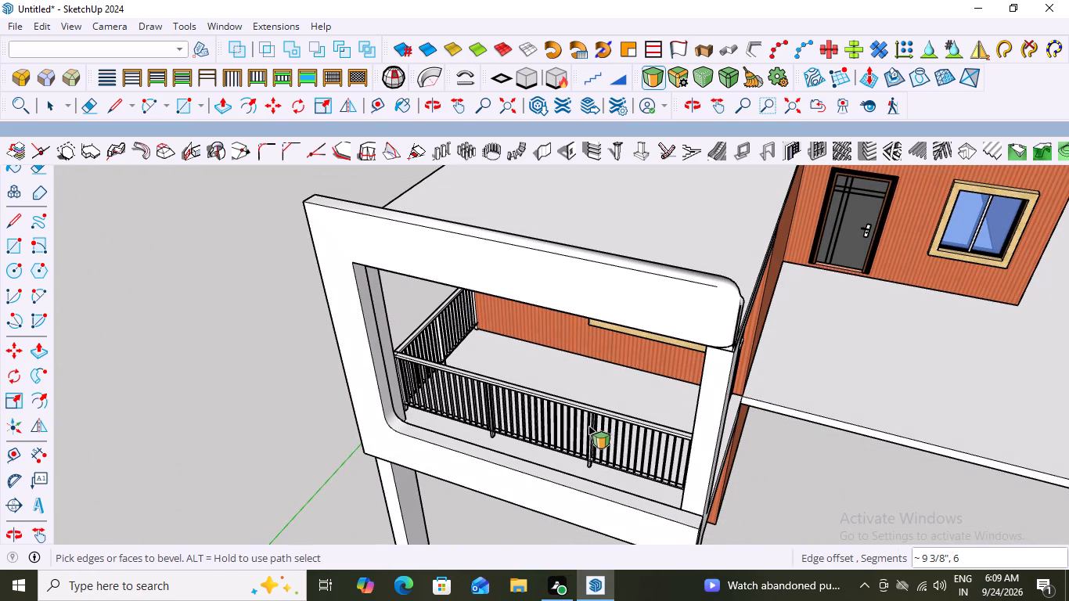
Undo the last bevel on the top beam's free end.
{"action": "key", "text": "ctrl+z"}
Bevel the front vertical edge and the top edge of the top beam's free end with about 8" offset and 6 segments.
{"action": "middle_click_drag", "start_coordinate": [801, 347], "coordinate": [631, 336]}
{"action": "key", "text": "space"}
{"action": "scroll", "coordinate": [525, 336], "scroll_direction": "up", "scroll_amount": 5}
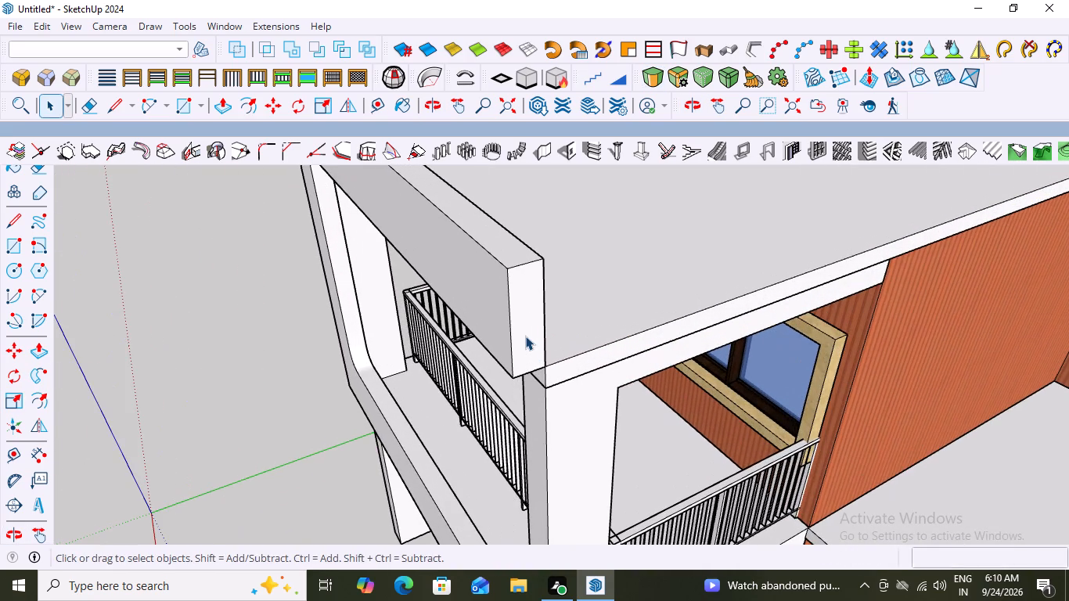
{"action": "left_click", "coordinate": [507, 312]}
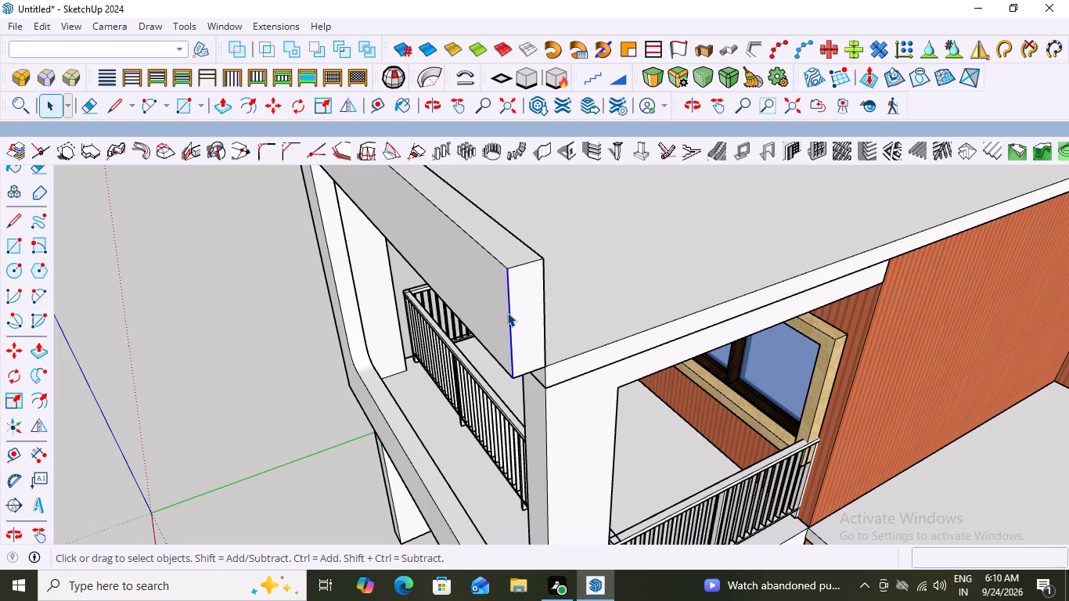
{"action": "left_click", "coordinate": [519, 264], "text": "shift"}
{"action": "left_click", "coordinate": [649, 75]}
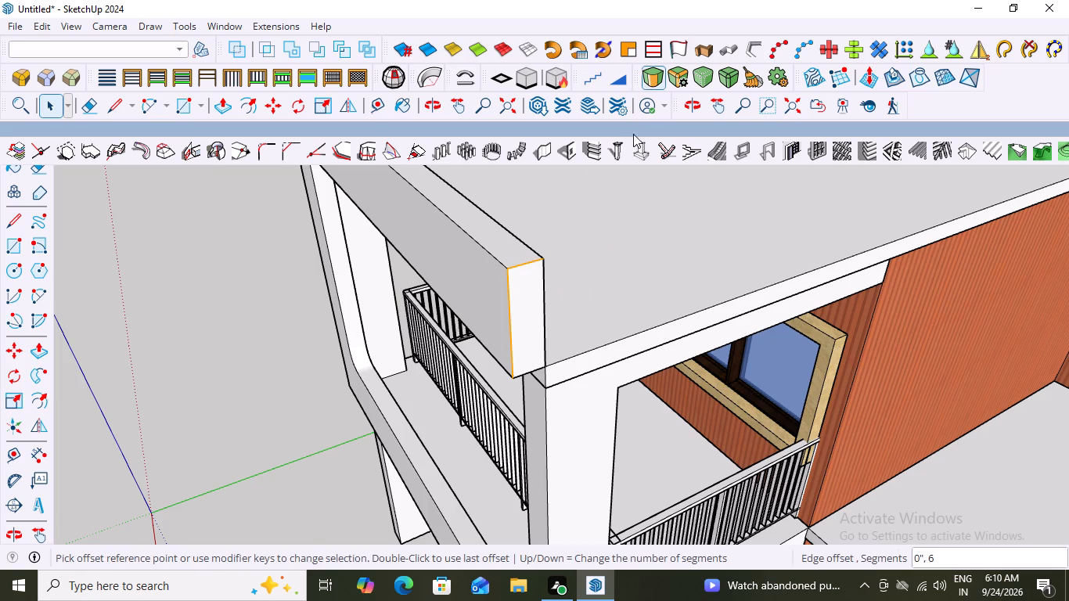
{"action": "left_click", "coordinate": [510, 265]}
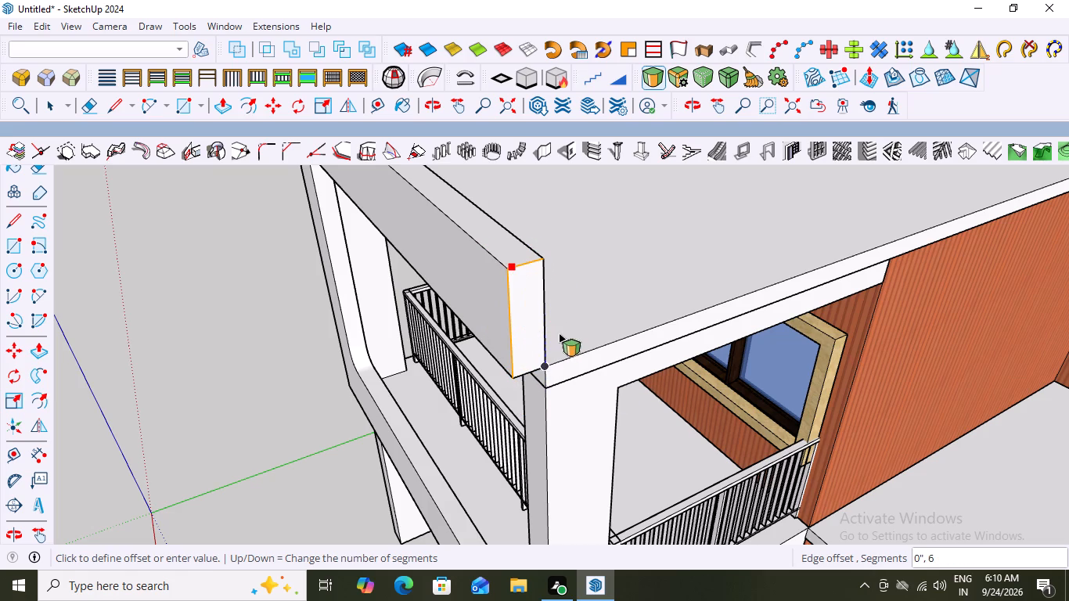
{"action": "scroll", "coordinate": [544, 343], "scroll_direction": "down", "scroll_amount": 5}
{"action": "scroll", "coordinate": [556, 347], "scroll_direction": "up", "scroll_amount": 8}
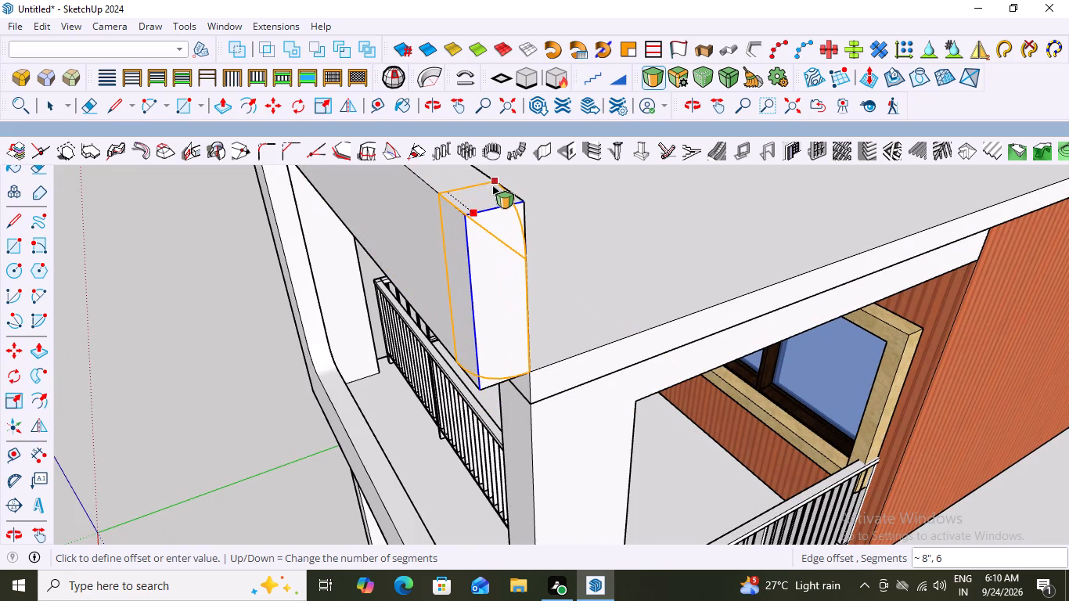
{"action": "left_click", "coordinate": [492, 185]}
Examine the bevelled free end of the balcony frame's top beam from the front, the side and above.
{"action": "scroll", "coordinate": [585, 247], "scroll_direction": "down", "scroll_amount": 9}
{"action": "scroll", "coordinate": [461, 342], "scroll_direction": "down", "scroll_amount": 3}
{"action": "middle_click_drag", "start_coordinate": [455, 348], "coordinate": [636, 312]}
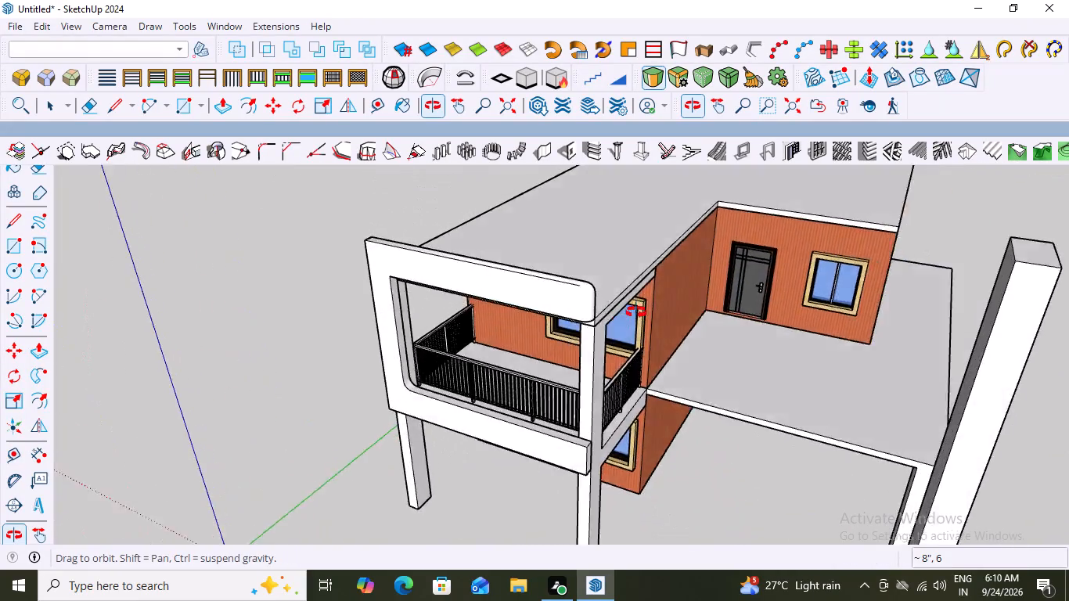
{"action": "middle_click_drag", "start_coordinate": [636, 312], "coordinate": [657, 284]}
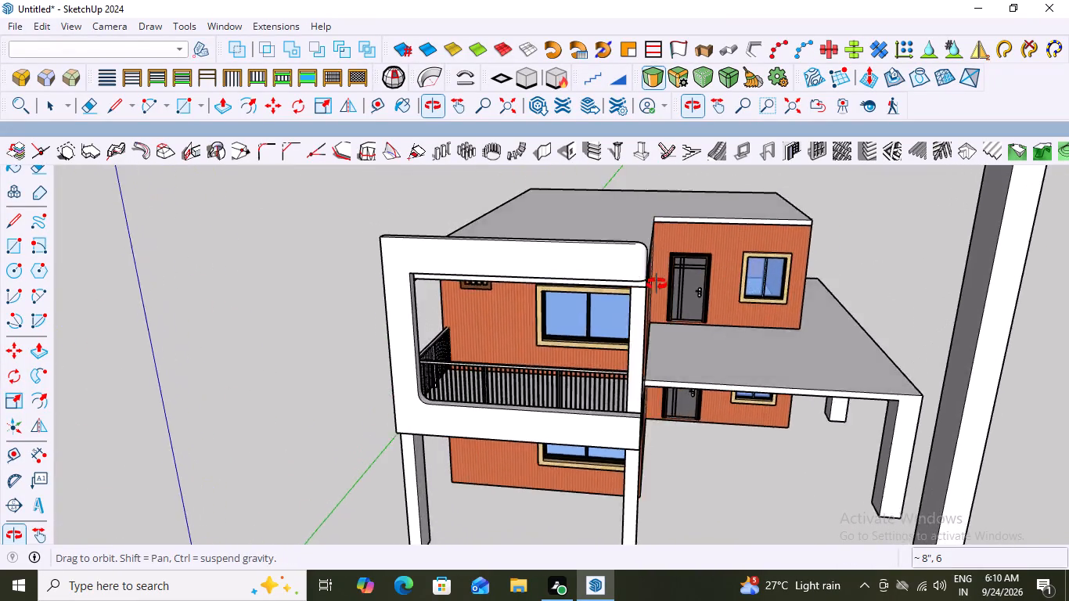
{"action": "middle_click_drag", "start_coordinate": [657, 284], "coordinate": [477, 301]}
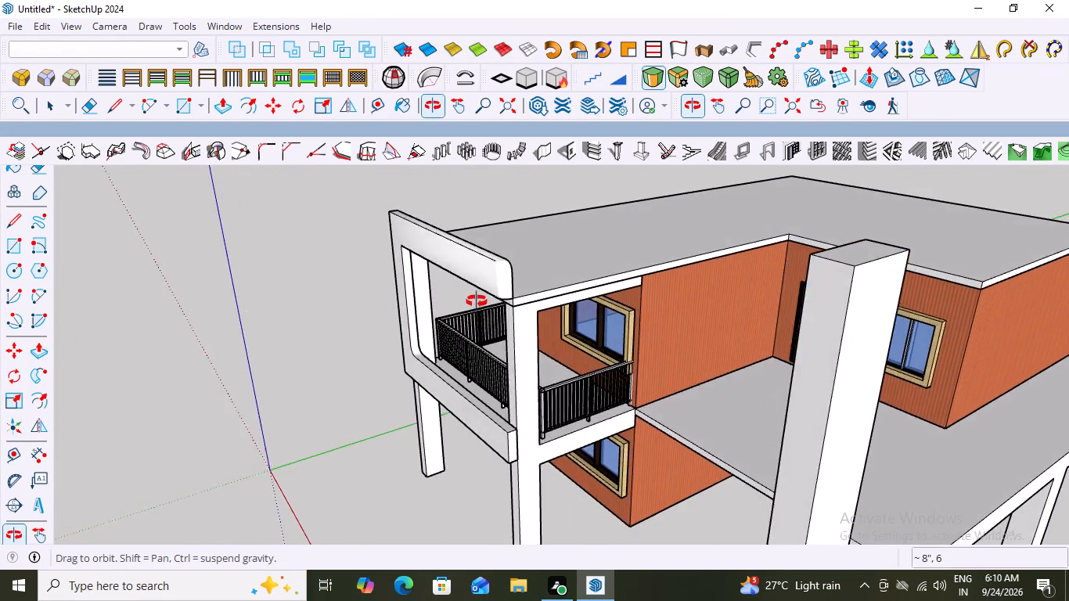
{"action": "middle_click_drag", "start_coordinate": [477, 301], "coordinate": [693, 225]}
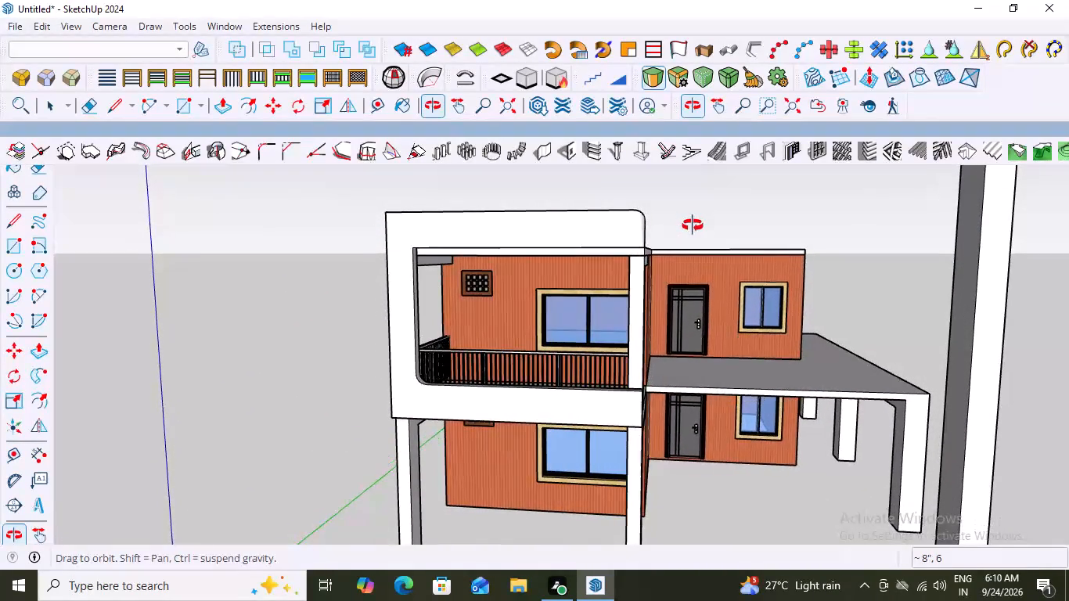
{"action": "middle_click_drag", "start_coordinate": [693, 225], "coordinate": [749, 257]}
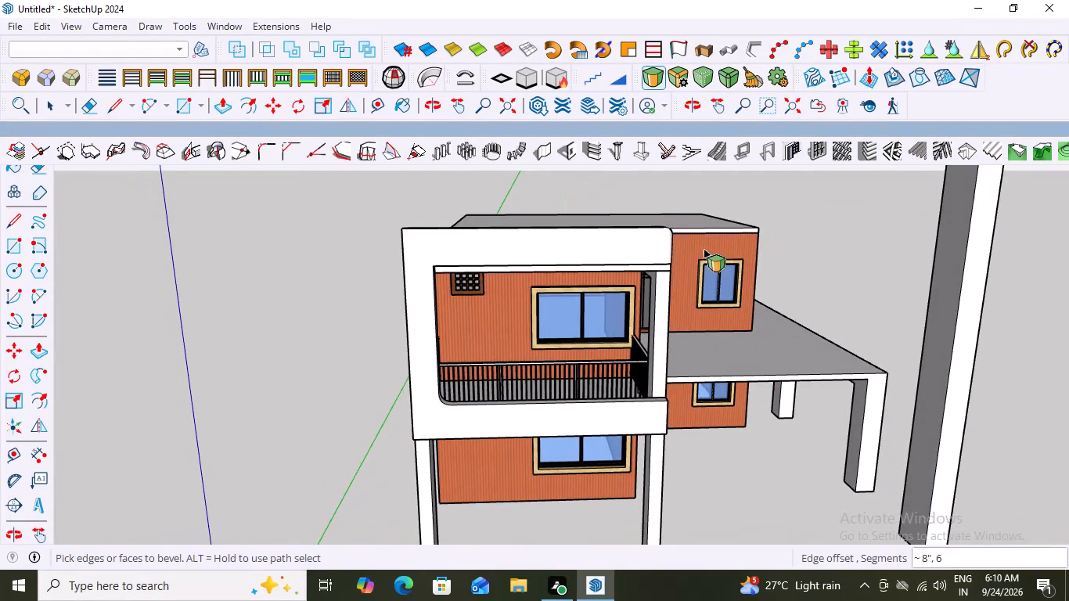
{"action": "scroll", "coordinate": [660, 226], "scroll_direction": "up", "scroll_amount": 10}
{"action": "middle_click_drag", "start_coordinate": [659, 243], "coordinate": [677, 335]}
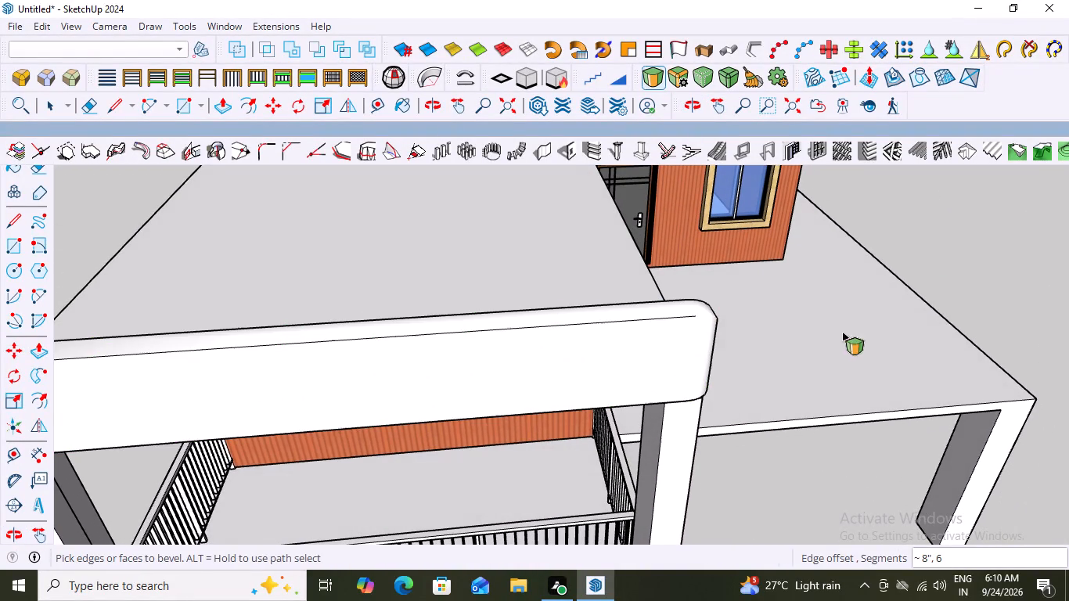
{"action": "scroll", "coordinate": [733, 318], "scroll_direction": "up", "scroll_amount": 2}
{"action": "middle_click_drag", "start_coordinate": [772, 321], "coordinate": [613, 291]}
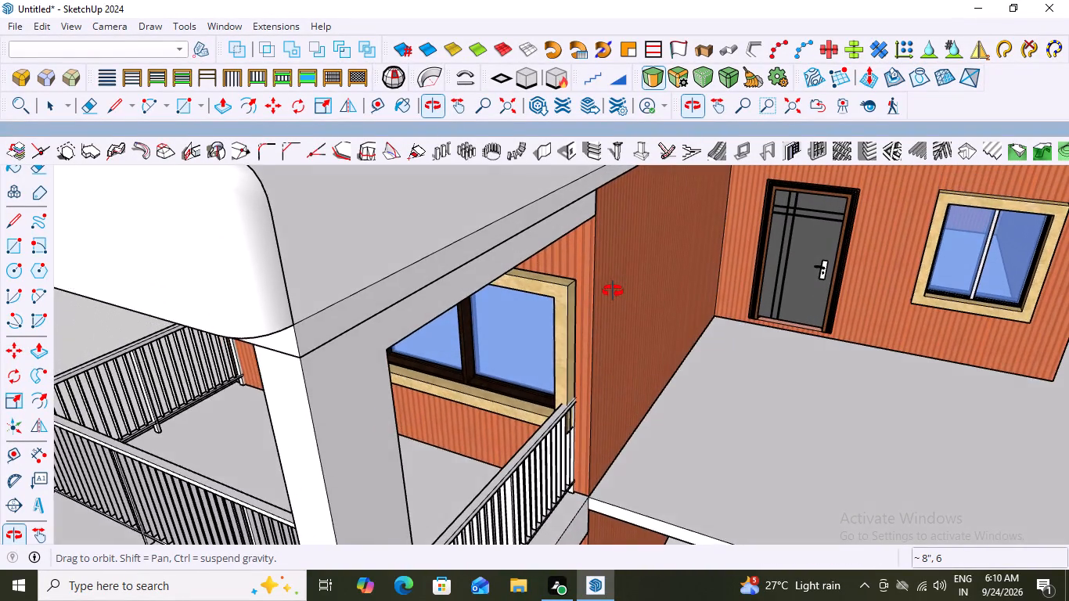
{"action": "middle_click_drag", "start_coordinate": [613, 291], "coordinate": [701, 272]}
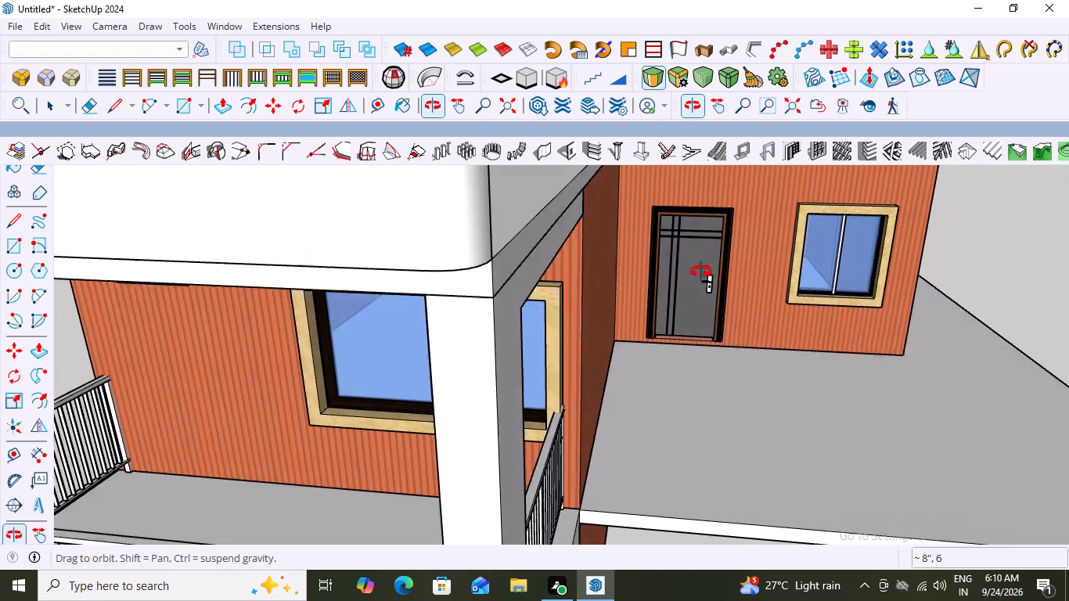
{"action": "middle_click_drag", "start_coordinate": [701, 272], "coordinate": [726, 326]}
{"action": "middle_click", "coordinate": [726, 326]}
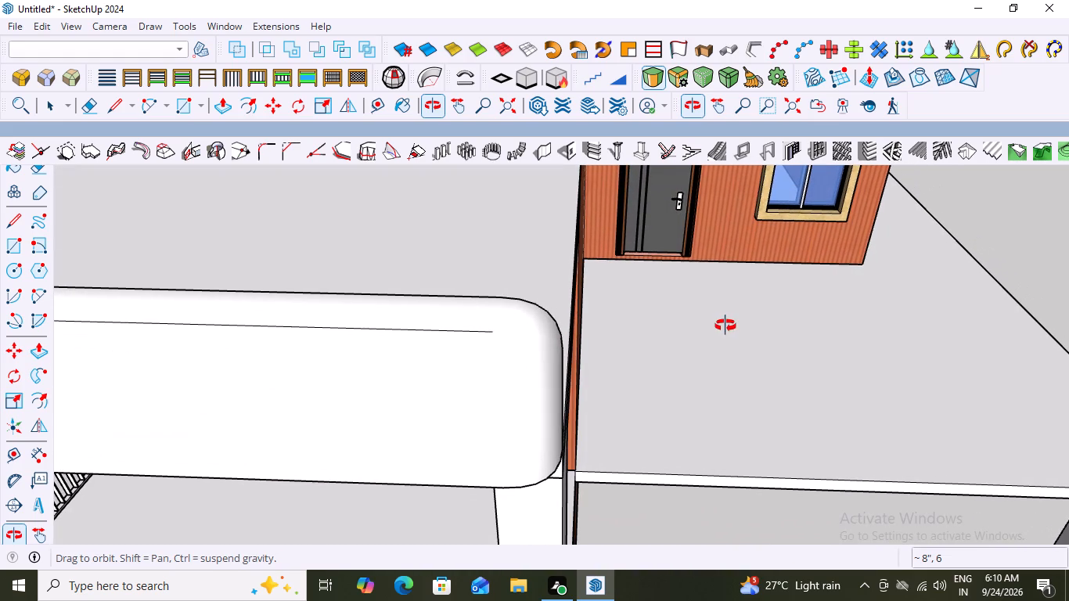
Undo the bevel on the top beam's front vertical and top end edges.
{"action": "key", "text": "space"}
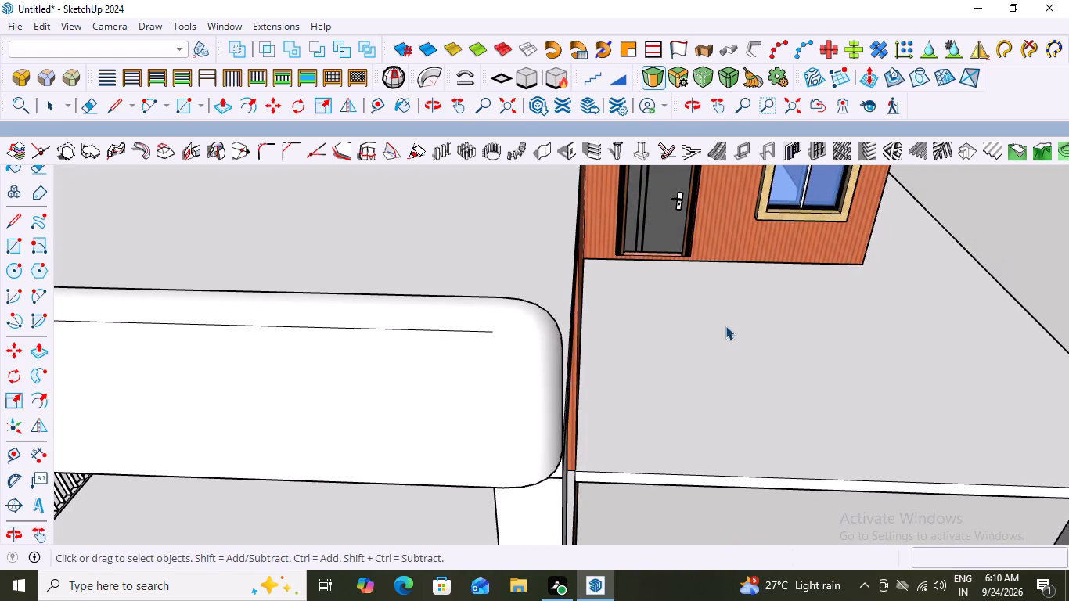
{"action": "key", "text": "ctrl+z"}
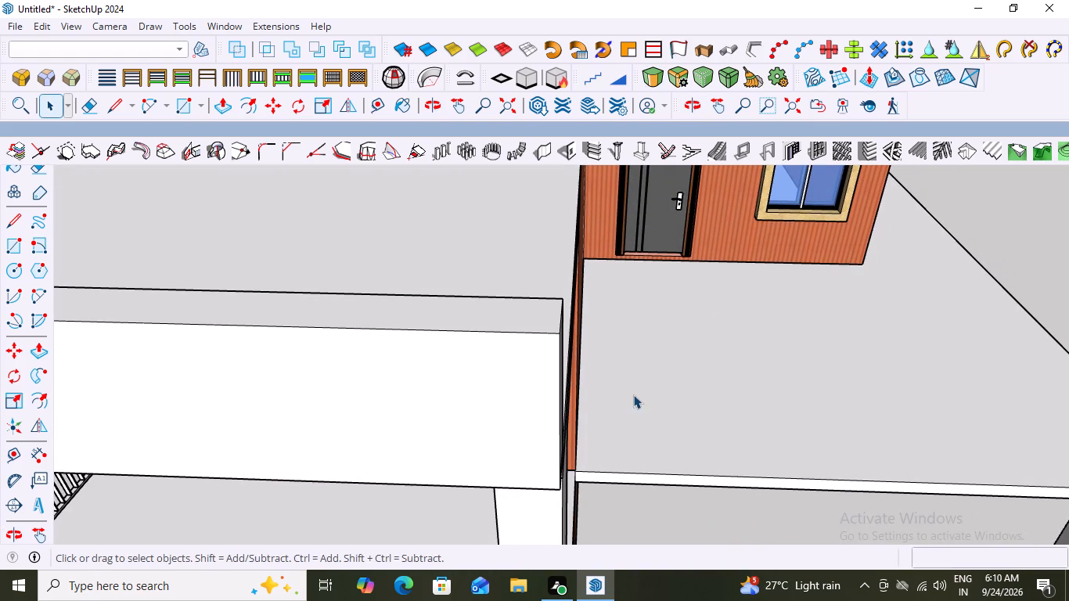
Bevel the top edge and the roof-side vertical edge of the top beam's free end with about 1' 4 15/16" offset and 6 segments.
{"action": "middle_click_drag", "start_coordinate": [632, 394], "coordinate": [533, 393]}
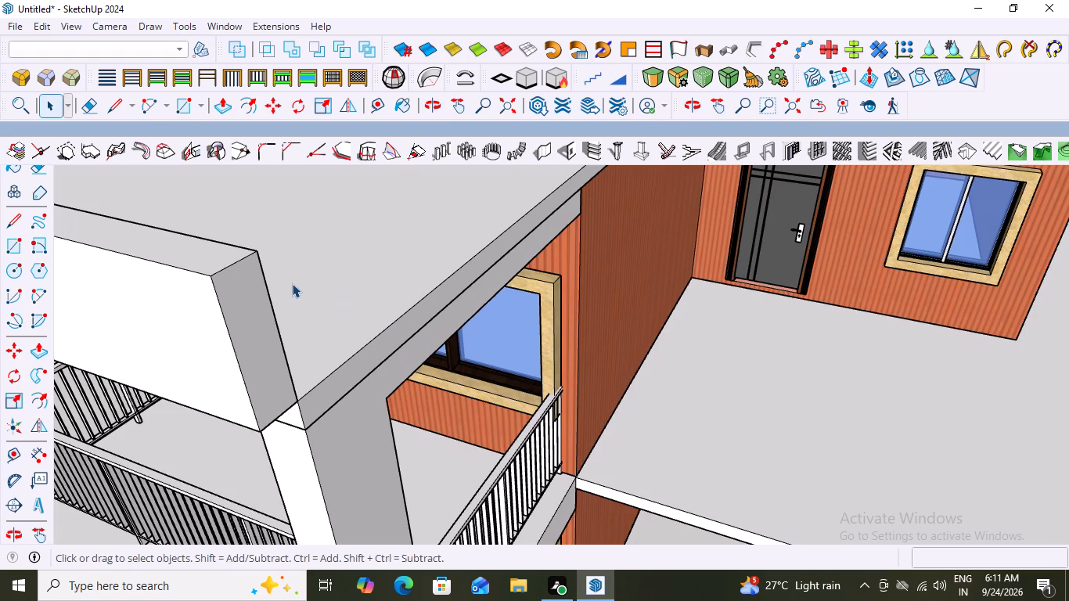
{"action": "left_click", "coordinate": [230, 263]}
{"action": "left_click", "coordinate": [268, 297], "text": "ctrl"}
{"action": "left_click", "coordinate": [656, 78]}
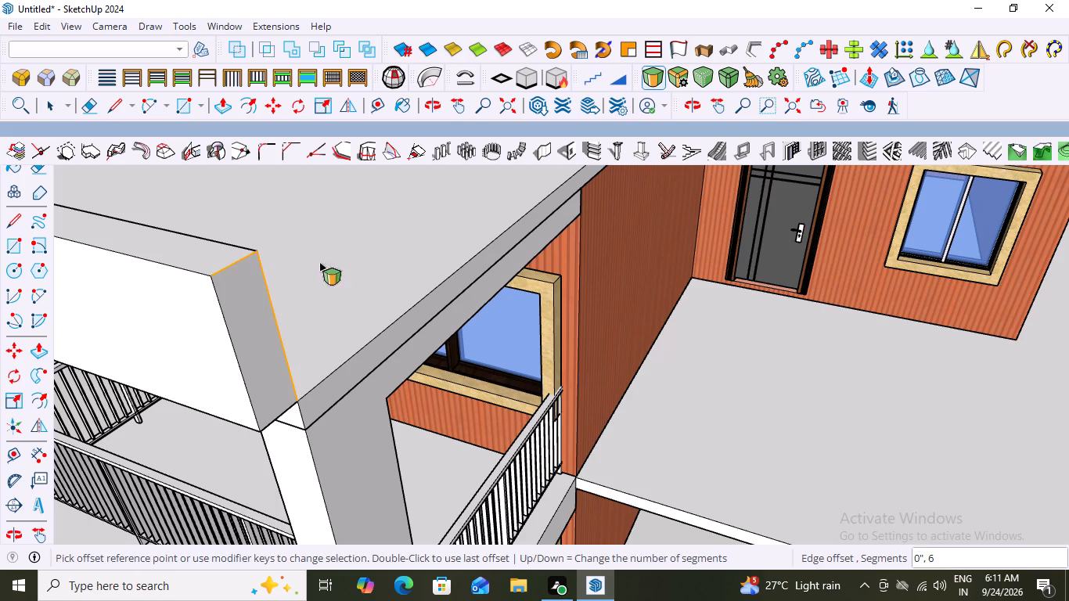
{"action": "left_click", "coordinate": [259, 256]}
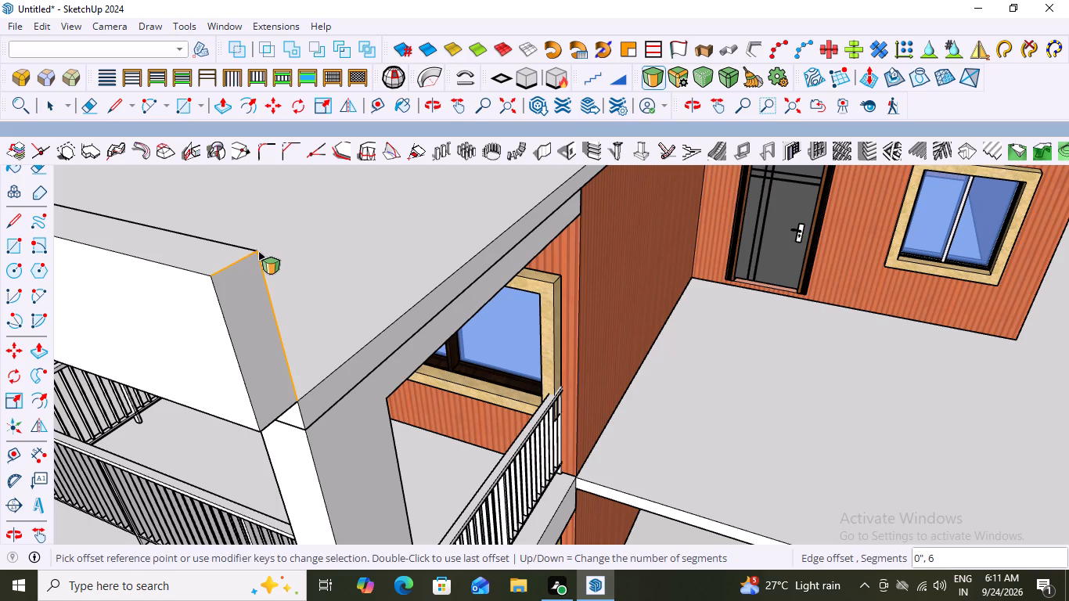
{"action": "left_click", "coordinate": [255, 255]}
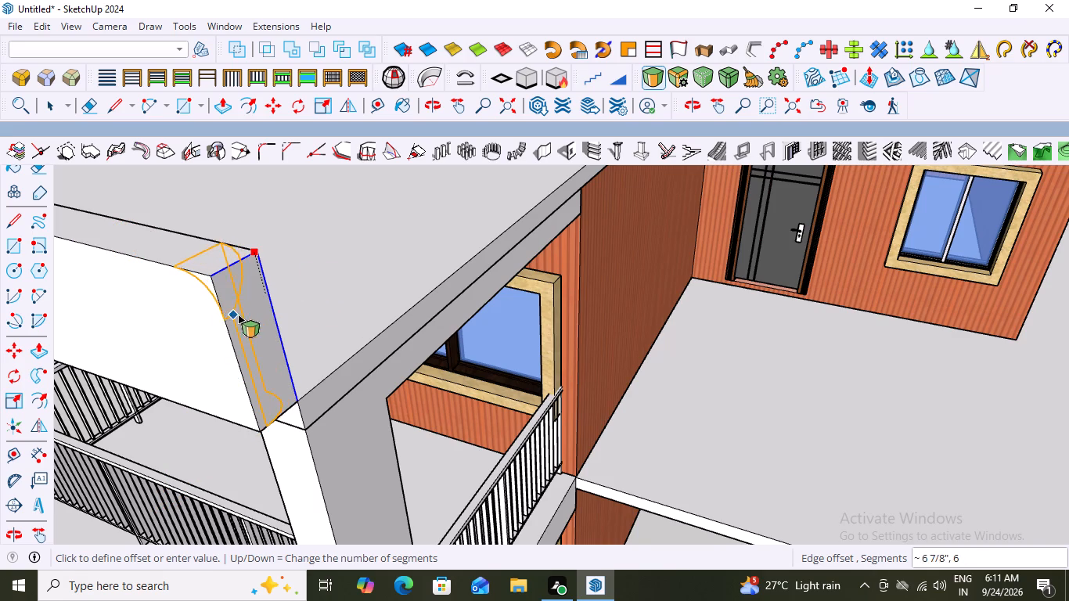
{"action": "middle_click_drag", "start_coordinate": [243, 313], "coordinate": [257, 328]}
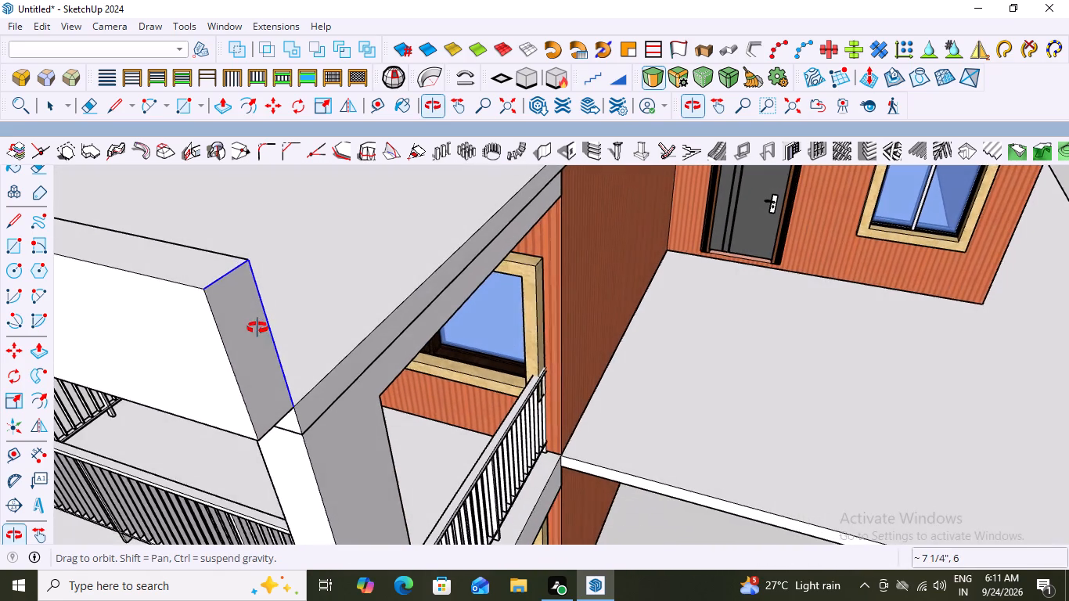
{"action": "middle_click_drag", "start_coordinate": [257, 328], "coordinate": [257, 329]}
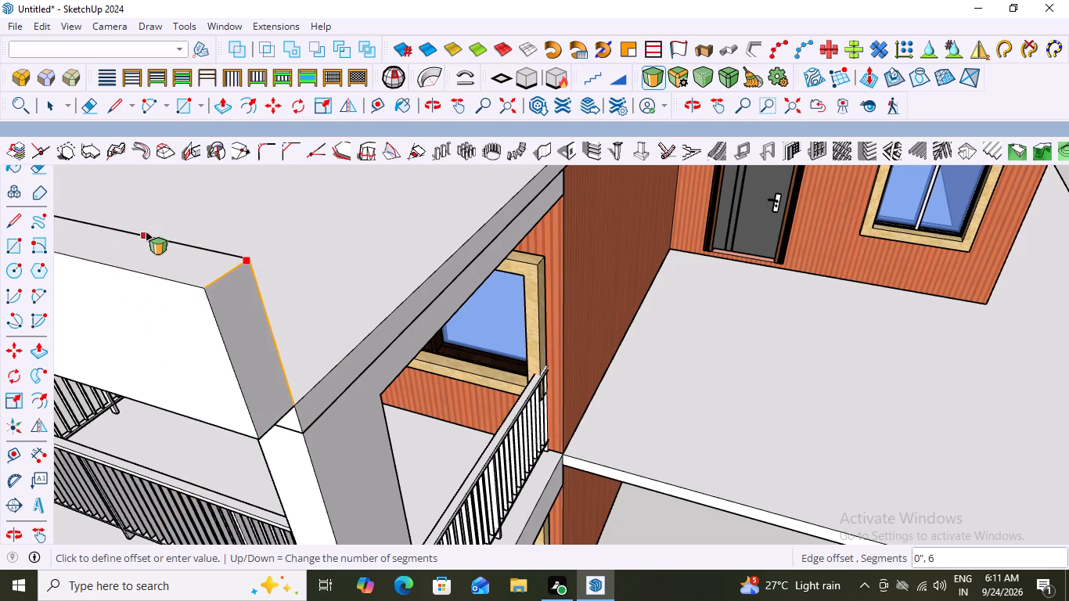
{"action": "key", "text": "Escape"}
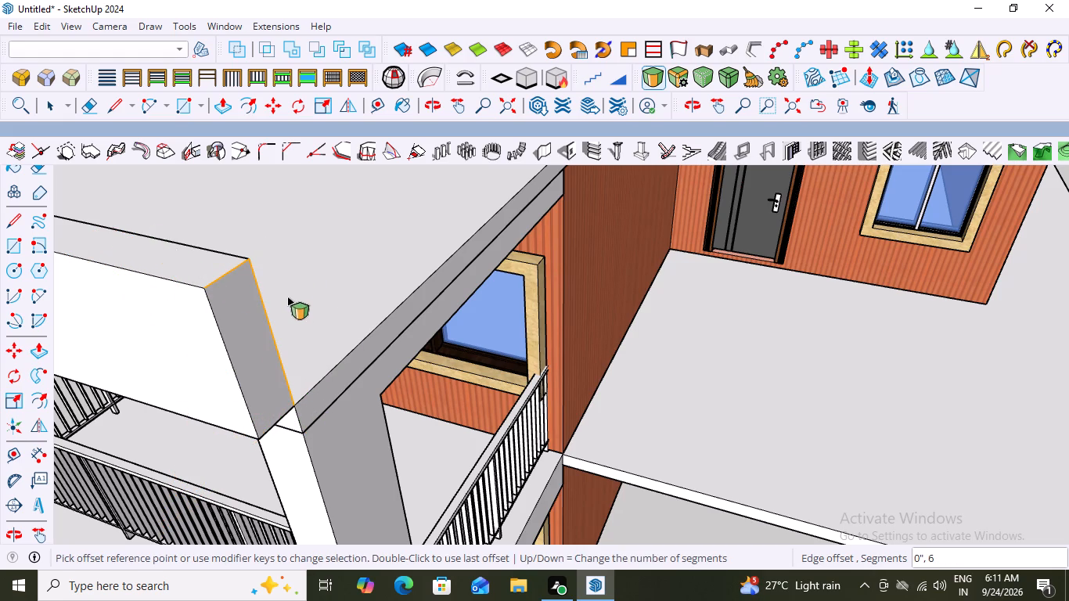
{"action": "key", "text": "space"}
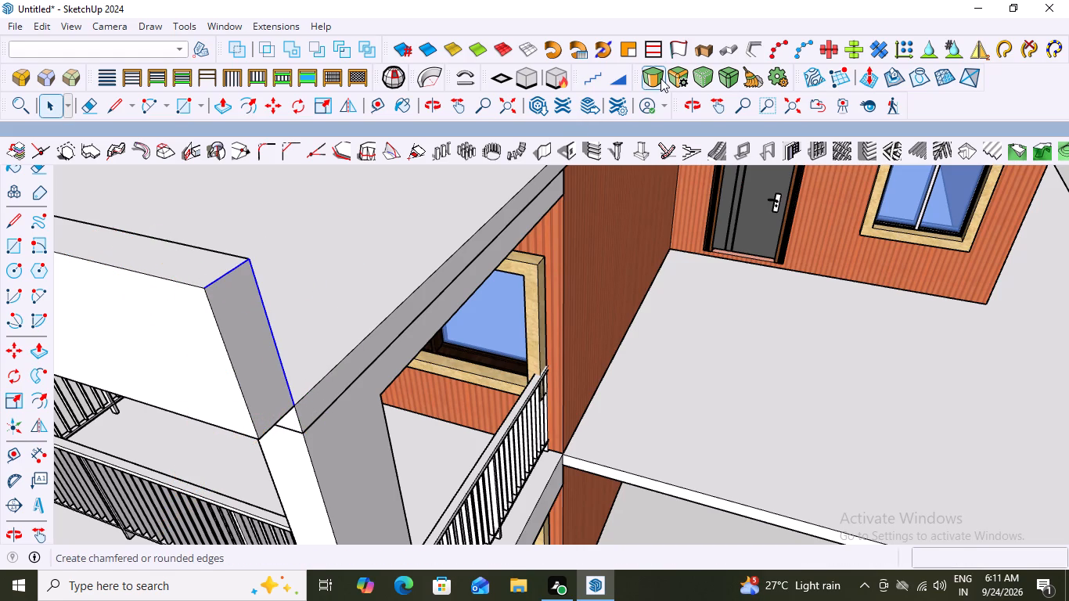
{"action": "left_click", "coordinate": [660, 78]}
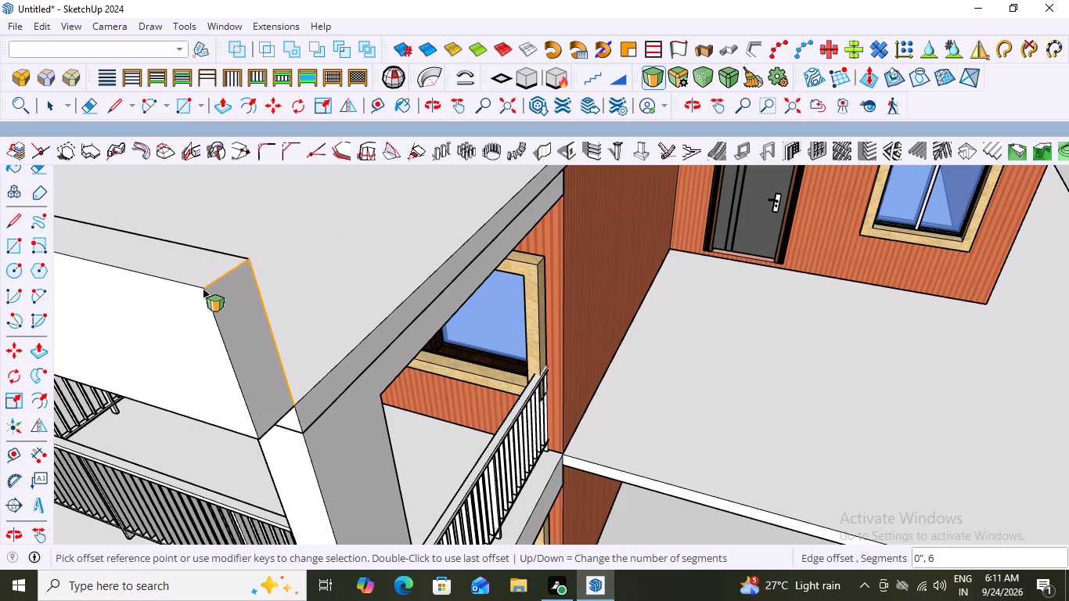
{"action": "left_click", "coordinate": [203, 289]}
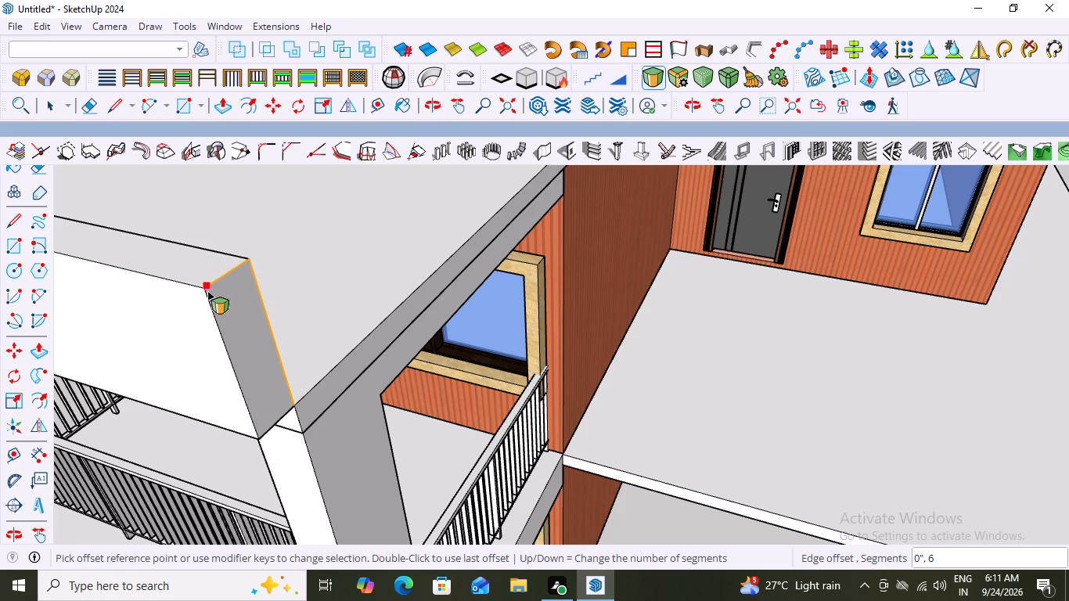
{"action": "left_click", "coordinate": [204, 287]}
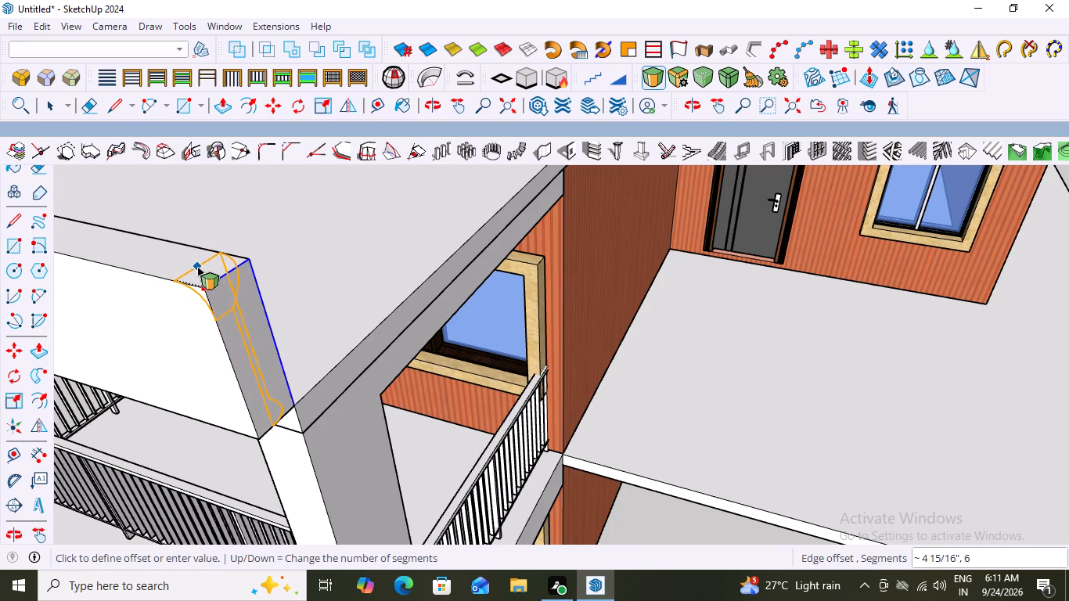
{"action": "scroll", "coordinate": [197, 267], "scroll_direction": "down", "scroll_amount": 7}
{"action": "middle_click_drag", "start_coordinate": [203, 268], "coordinate": [370, 220]}
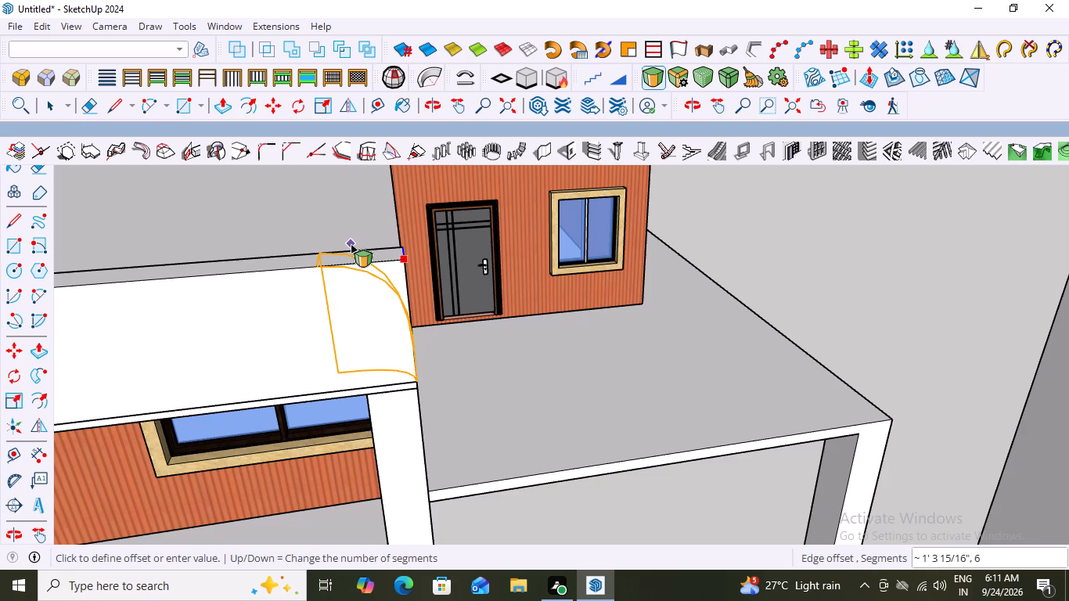
{"action": "left_click", "coordinate": [348, 237]}
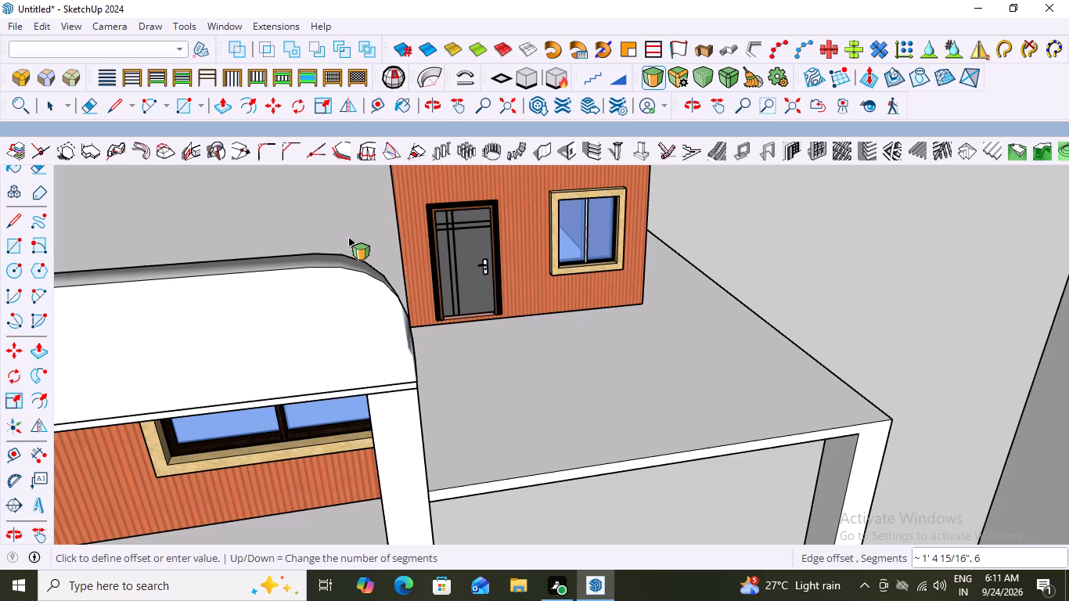
Examine the top beam's newly bevelled free end and the whole house from the side and front.
{"action": "middle_click_drag", "start_coordinate": [463, 332], "coordinate": [246, 358]}
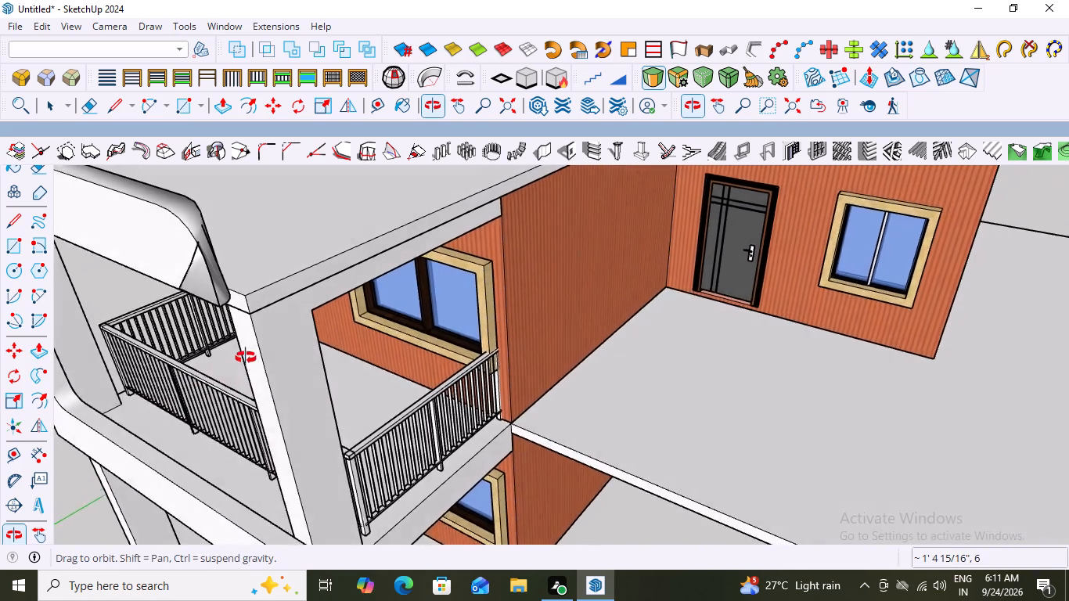
{"action": "middle_click_drag", "start_coordinate": [246, 358], "coordinate": [373, 289]}
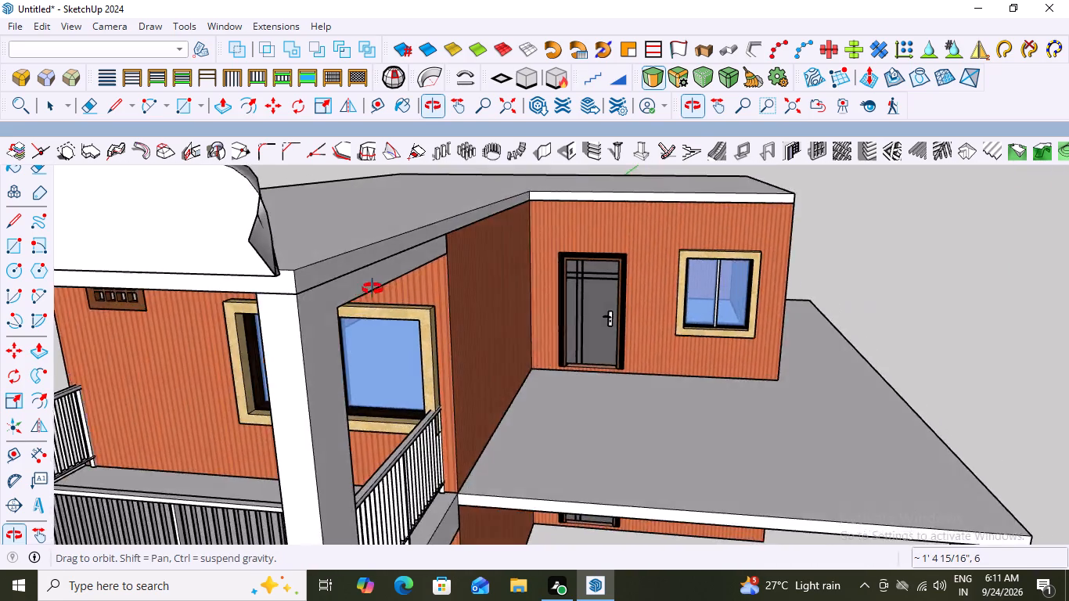
{"action": "middle_click_drag", "start_coordinate": [373, 289], "coordinate": [480, 305]}
{"action": "scroll", "coordinate": [488, 290], "scroll_direction": "down", "scroll_amount": 9}
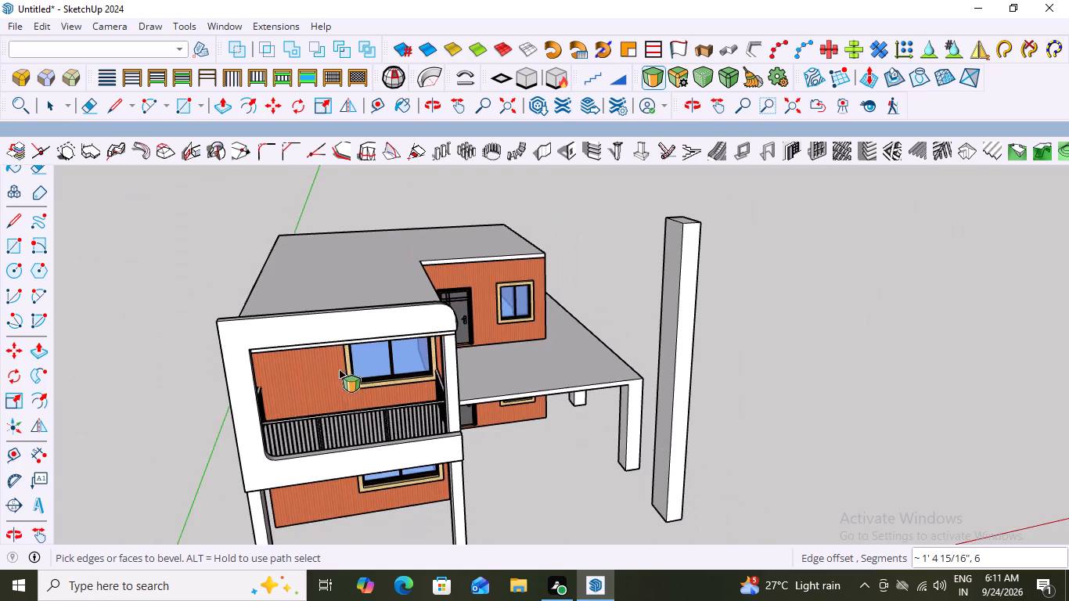
{"action": "middle_click_drag", "start_coordinate": [339, 369], "coordinate": [88, 387]}
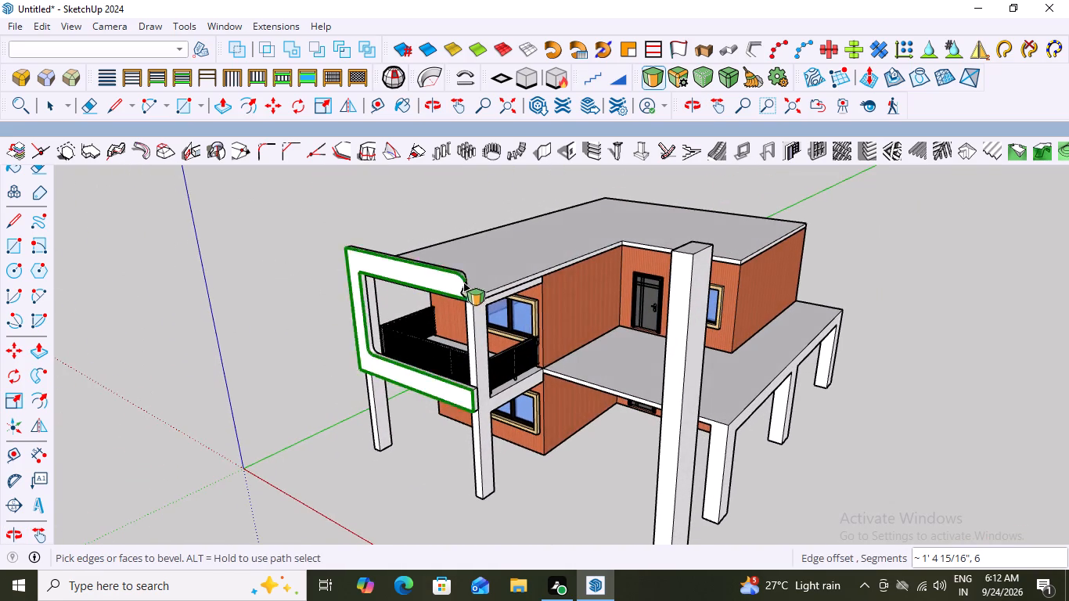
Undo the 1' 4 15/16" bevel on the free end of the balcony frame's top beam.
{"action": "scroll", "coordinate": [469, 280], "scroll_direction": "up", "scroll_amount": 9}
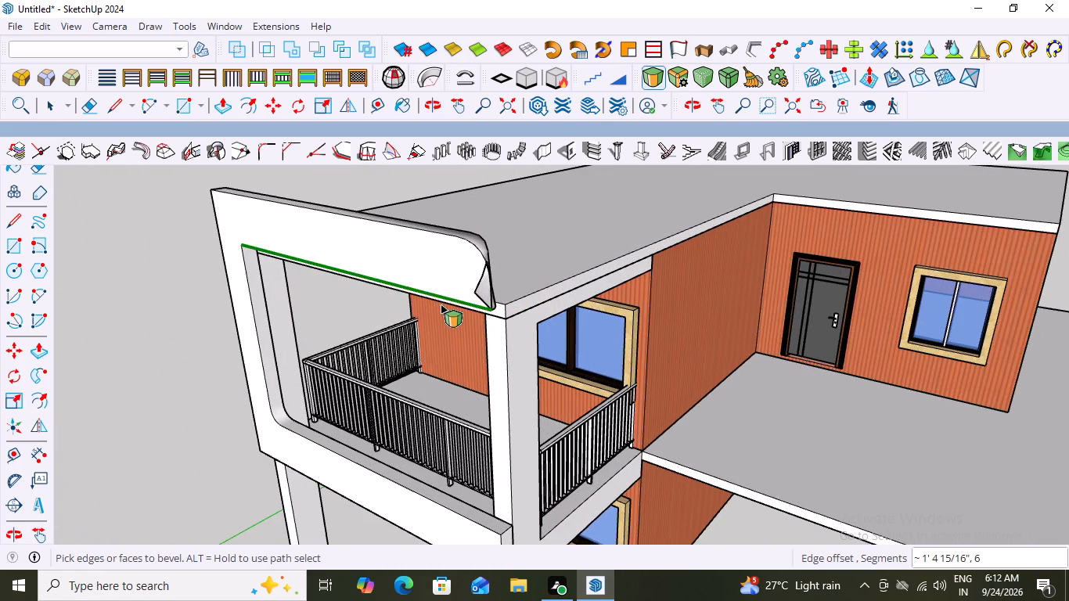
{"action": "scroll", "coordinate": [441, 304], "scroll_direction": "up", "scroll_amount": 1}
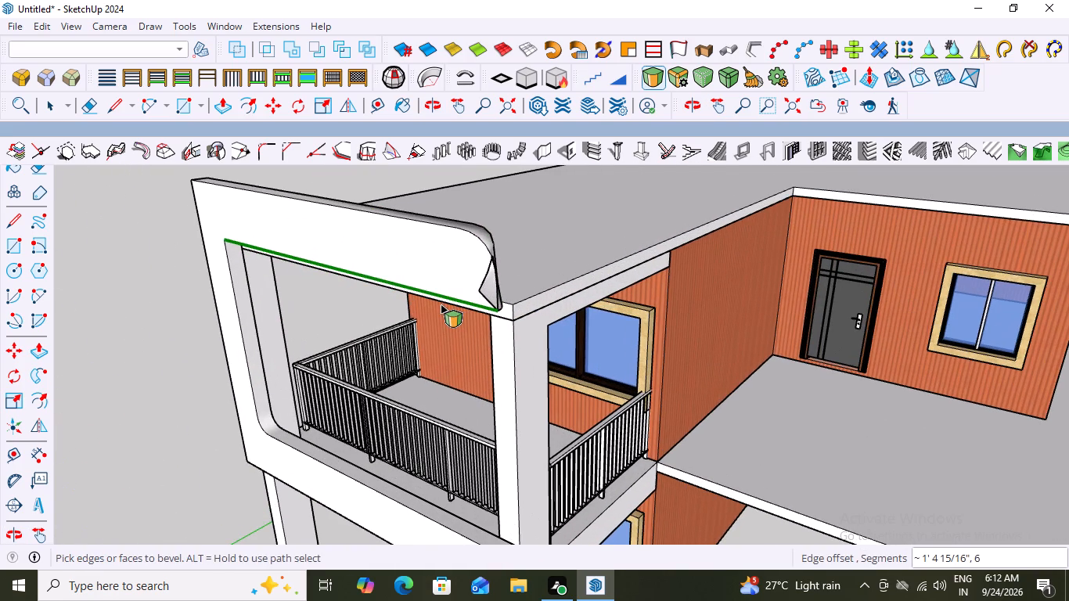
{"action": "scroll", "coordinate": [441, 304], "scroll_direction": "down", "scroll_amount": 5}
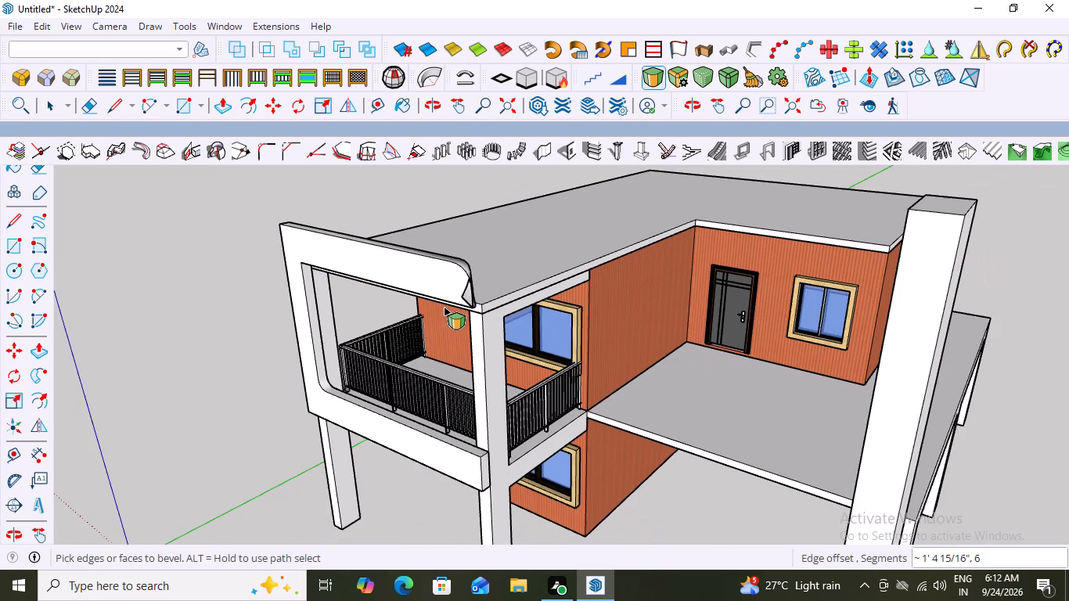
{"action": "middle_click_drag", "start_coordinate": [437, 326], "coordinate": [629, 272]}
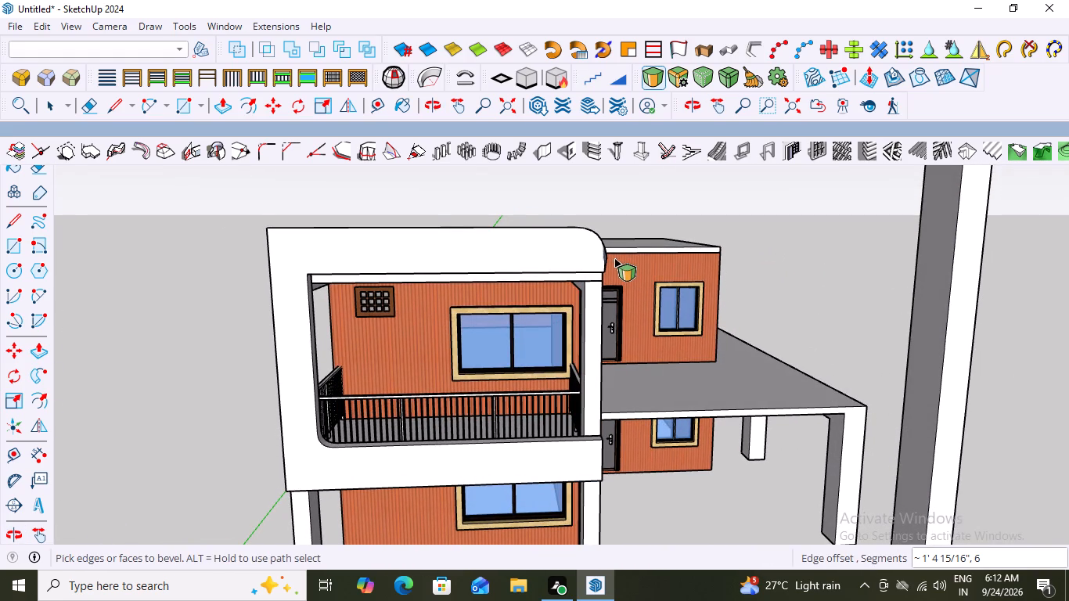
{"action": "key", "text": "space"}
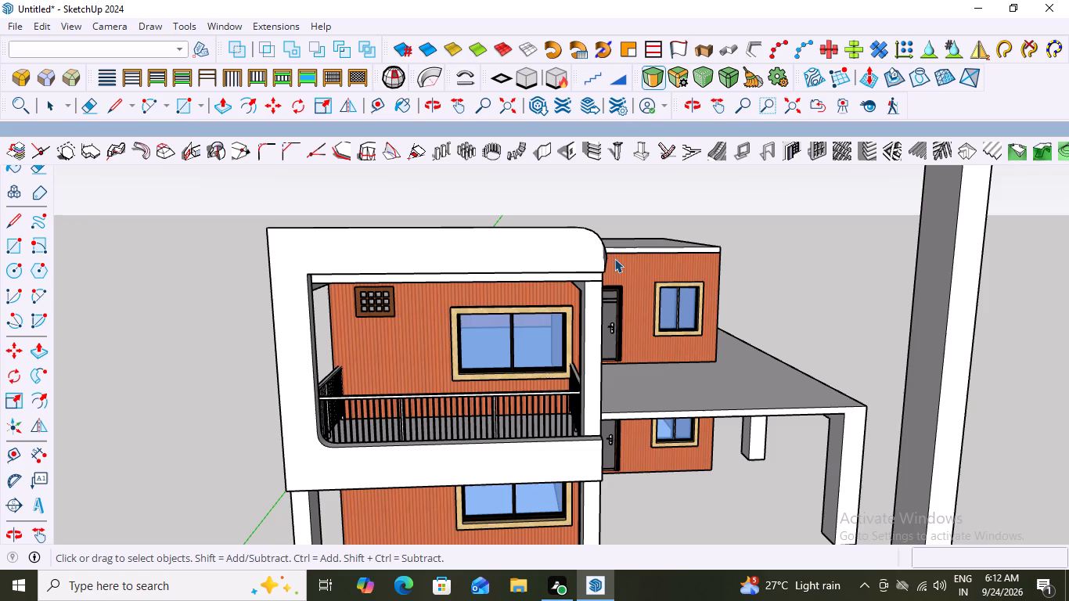
{"action": "key", "text": "ctrl+z"}
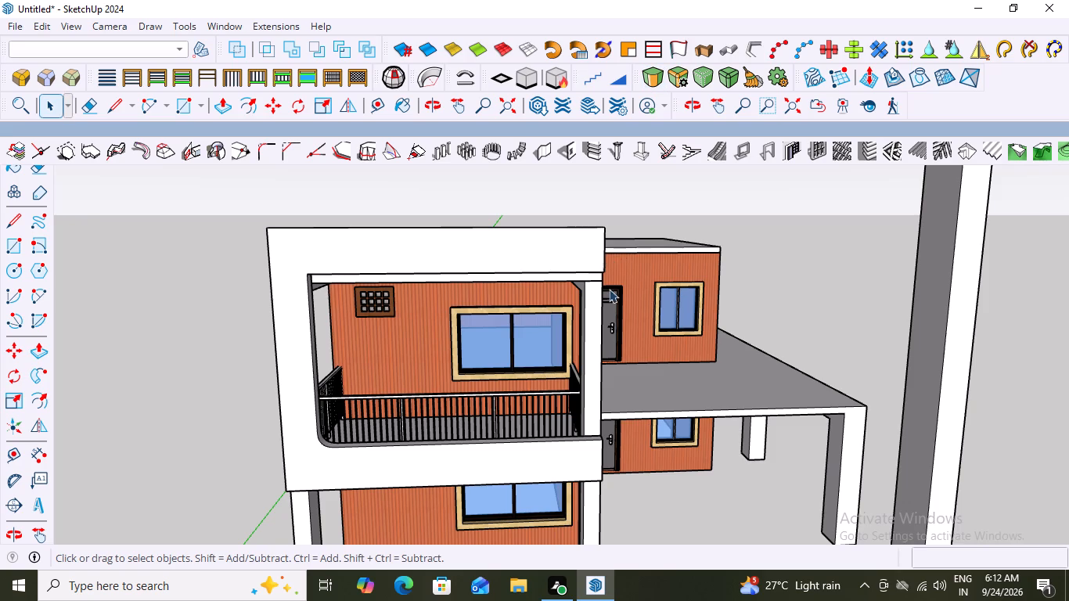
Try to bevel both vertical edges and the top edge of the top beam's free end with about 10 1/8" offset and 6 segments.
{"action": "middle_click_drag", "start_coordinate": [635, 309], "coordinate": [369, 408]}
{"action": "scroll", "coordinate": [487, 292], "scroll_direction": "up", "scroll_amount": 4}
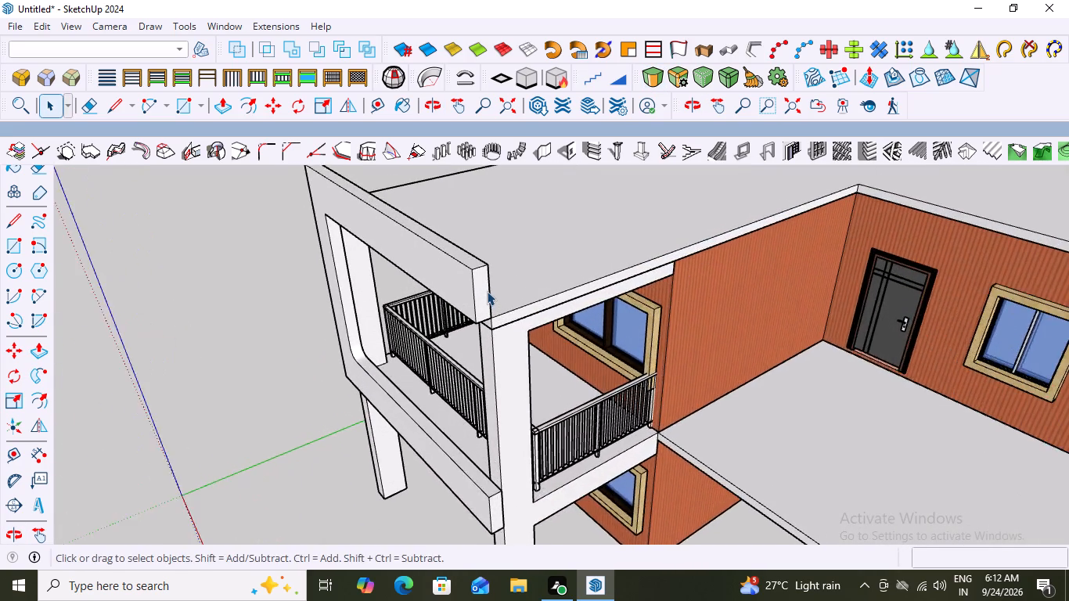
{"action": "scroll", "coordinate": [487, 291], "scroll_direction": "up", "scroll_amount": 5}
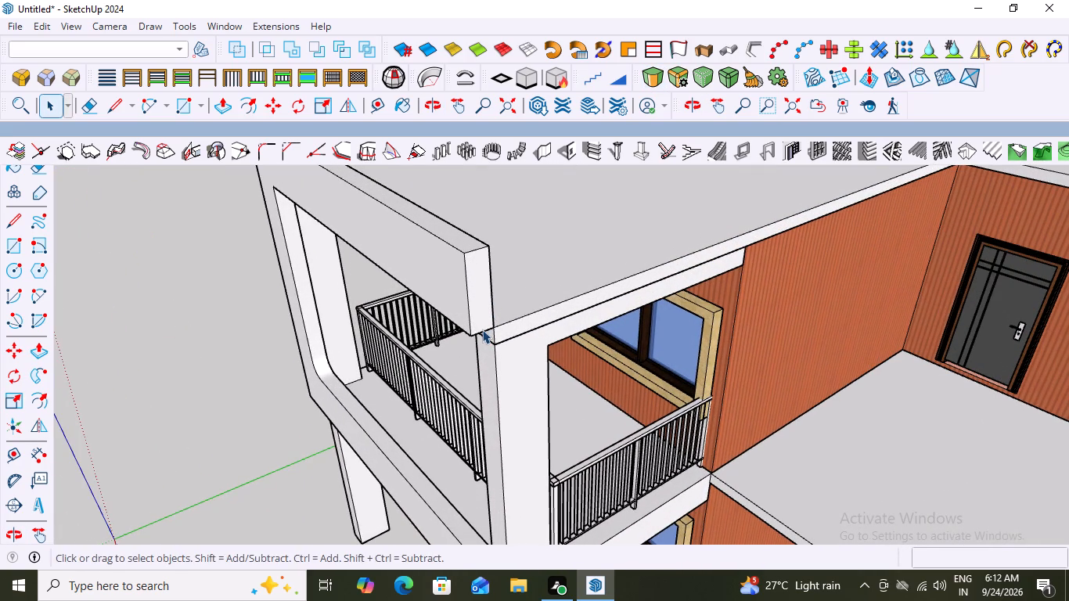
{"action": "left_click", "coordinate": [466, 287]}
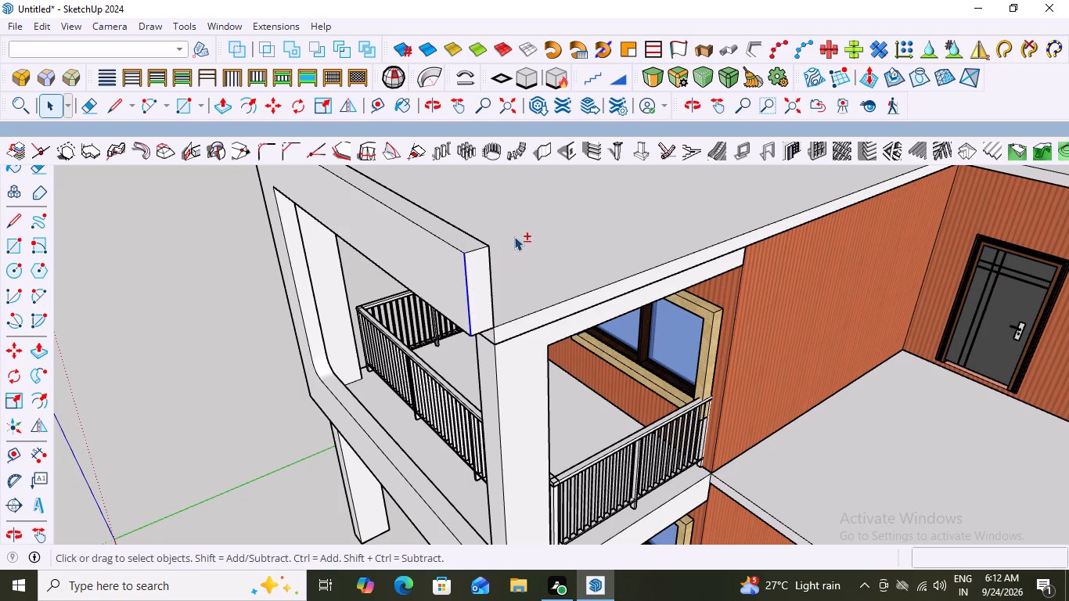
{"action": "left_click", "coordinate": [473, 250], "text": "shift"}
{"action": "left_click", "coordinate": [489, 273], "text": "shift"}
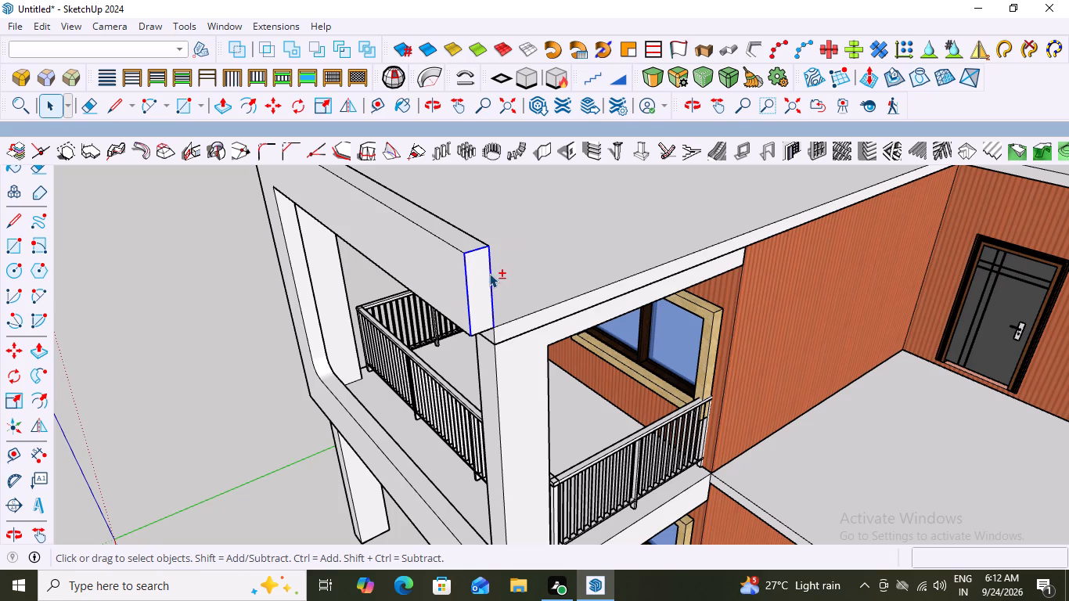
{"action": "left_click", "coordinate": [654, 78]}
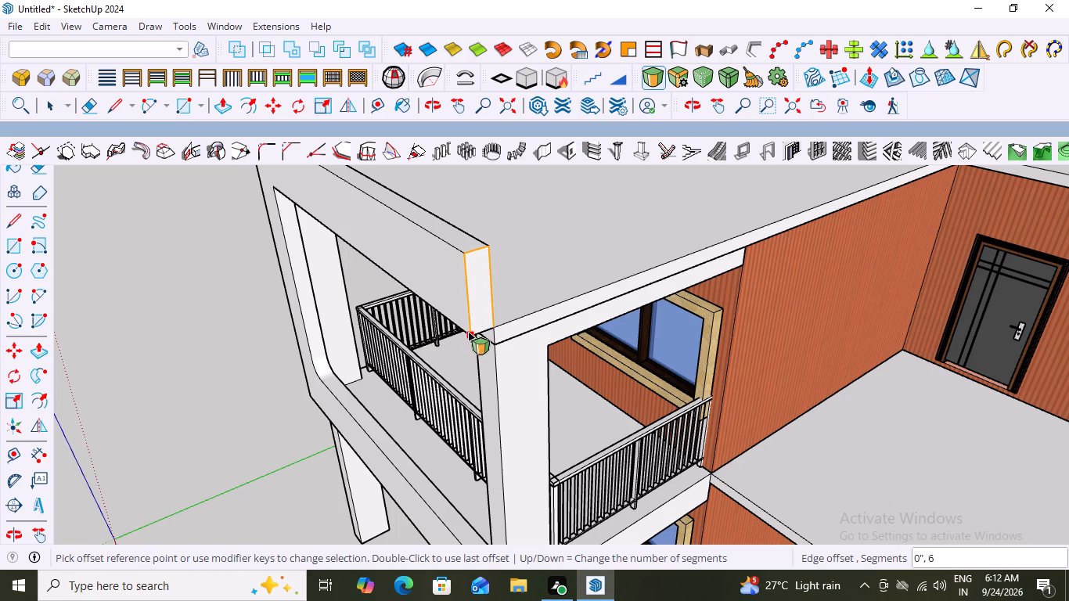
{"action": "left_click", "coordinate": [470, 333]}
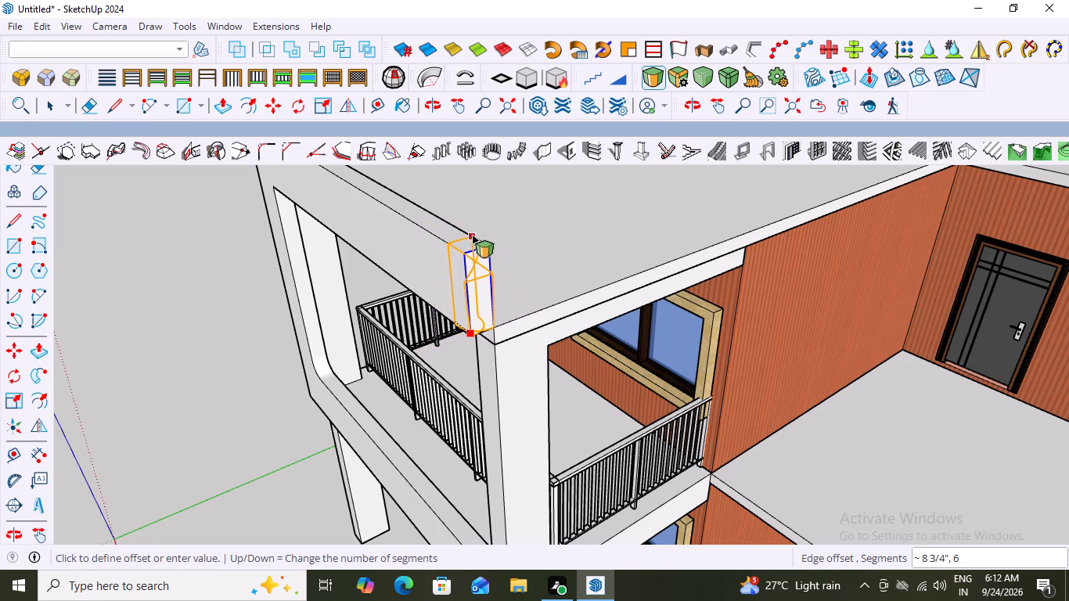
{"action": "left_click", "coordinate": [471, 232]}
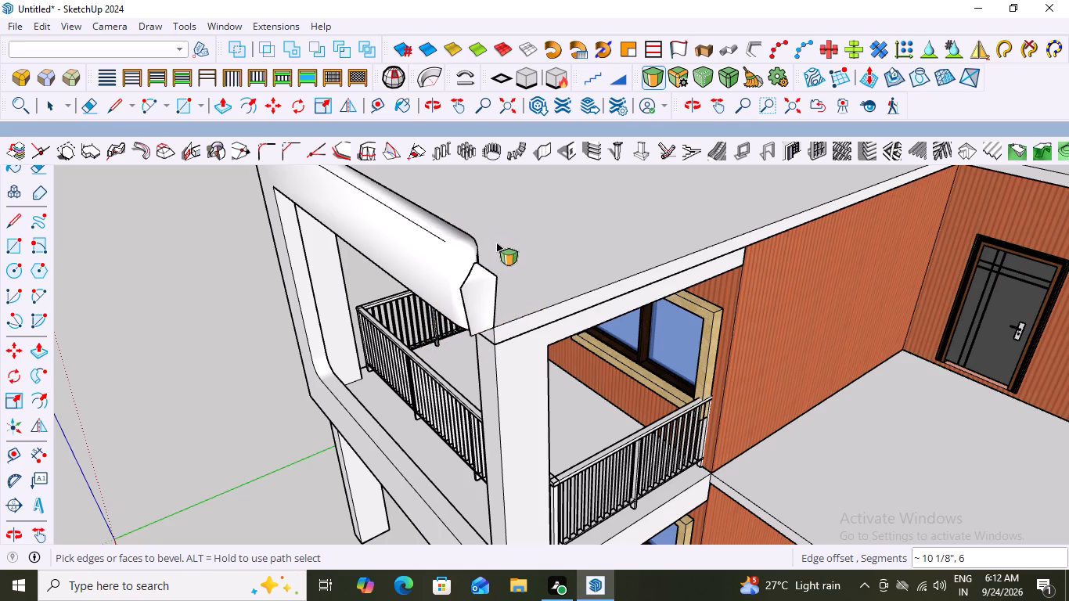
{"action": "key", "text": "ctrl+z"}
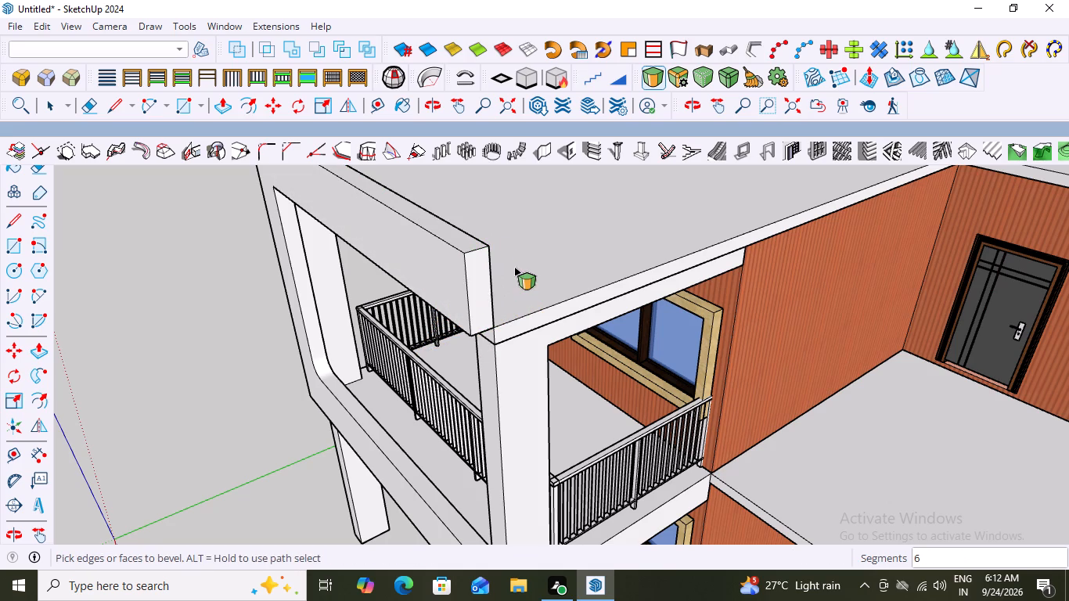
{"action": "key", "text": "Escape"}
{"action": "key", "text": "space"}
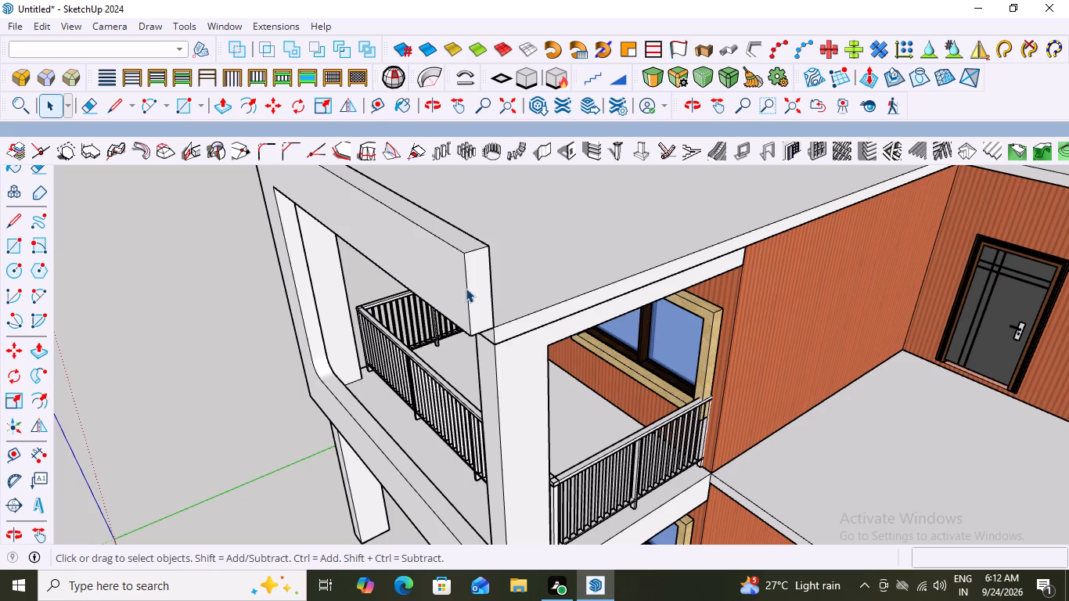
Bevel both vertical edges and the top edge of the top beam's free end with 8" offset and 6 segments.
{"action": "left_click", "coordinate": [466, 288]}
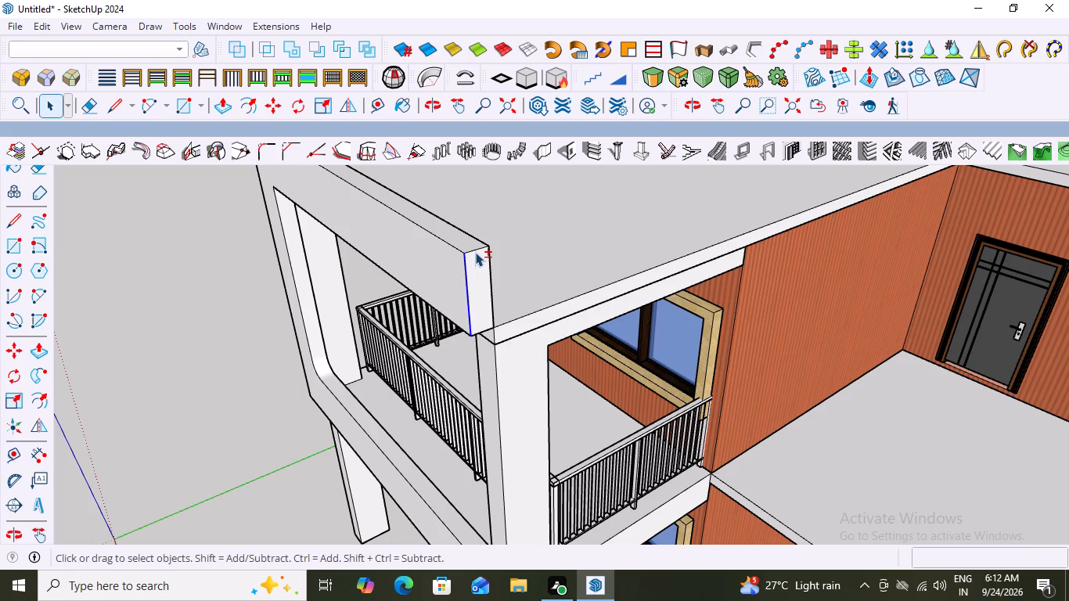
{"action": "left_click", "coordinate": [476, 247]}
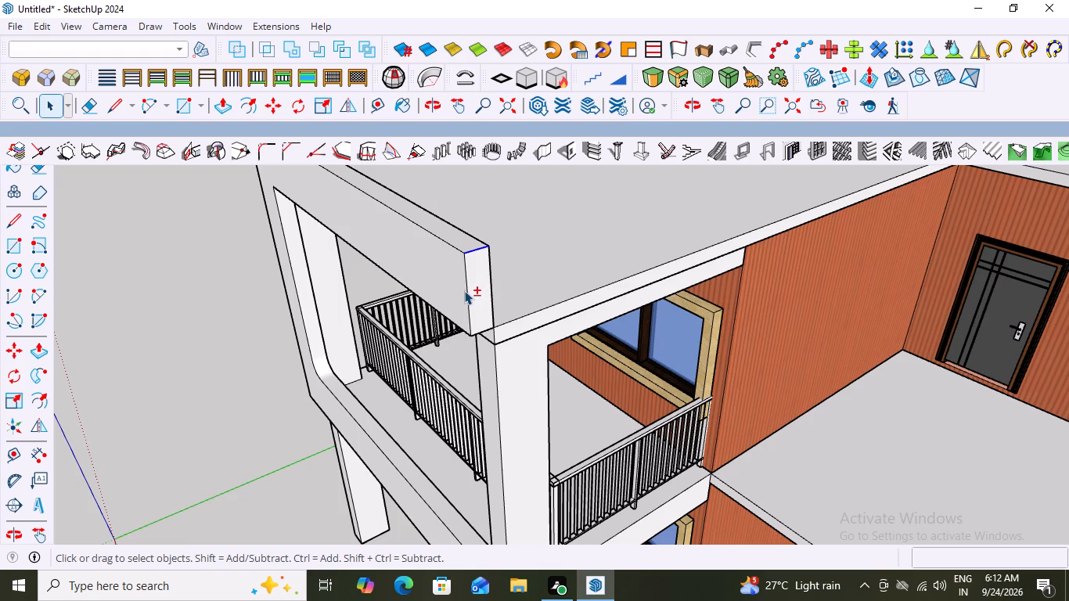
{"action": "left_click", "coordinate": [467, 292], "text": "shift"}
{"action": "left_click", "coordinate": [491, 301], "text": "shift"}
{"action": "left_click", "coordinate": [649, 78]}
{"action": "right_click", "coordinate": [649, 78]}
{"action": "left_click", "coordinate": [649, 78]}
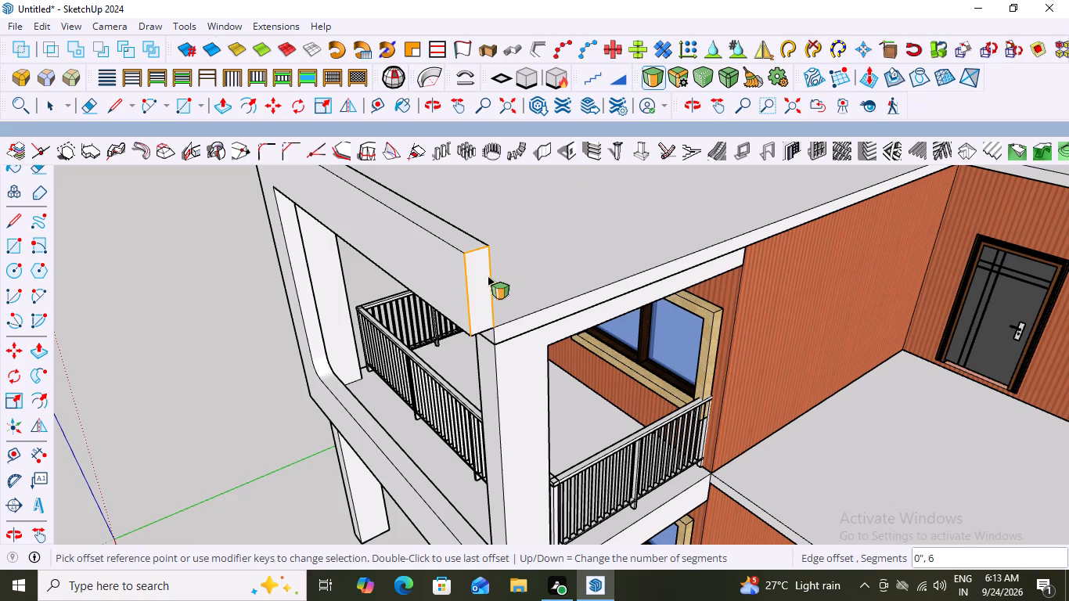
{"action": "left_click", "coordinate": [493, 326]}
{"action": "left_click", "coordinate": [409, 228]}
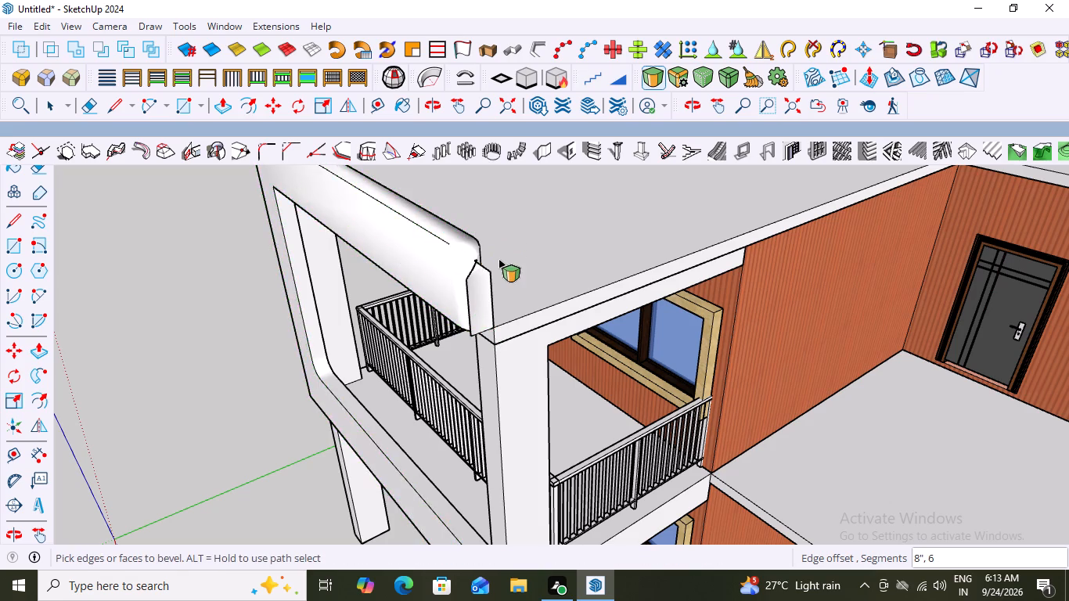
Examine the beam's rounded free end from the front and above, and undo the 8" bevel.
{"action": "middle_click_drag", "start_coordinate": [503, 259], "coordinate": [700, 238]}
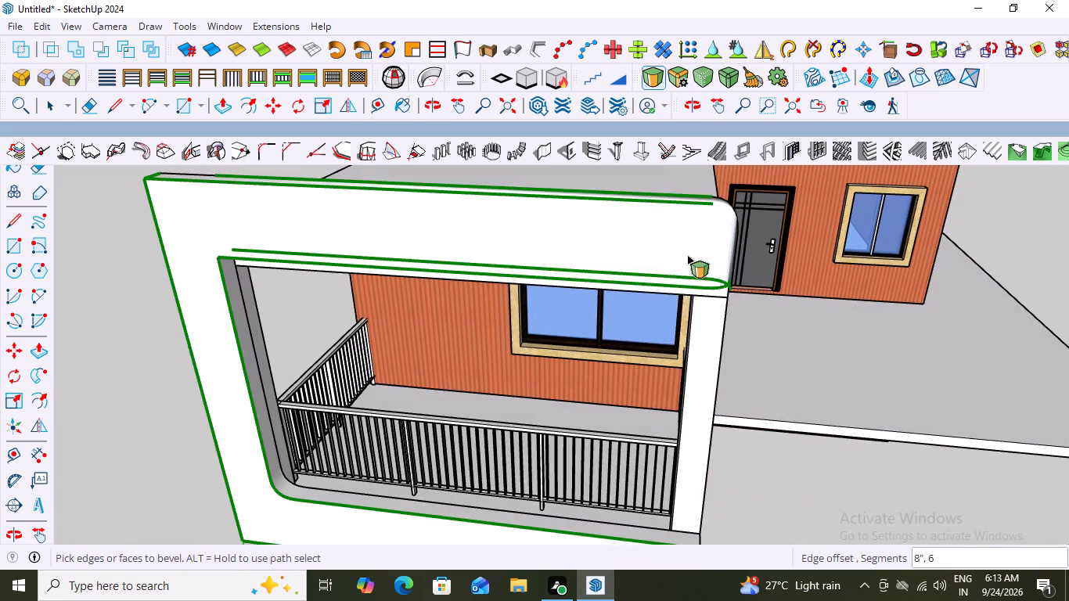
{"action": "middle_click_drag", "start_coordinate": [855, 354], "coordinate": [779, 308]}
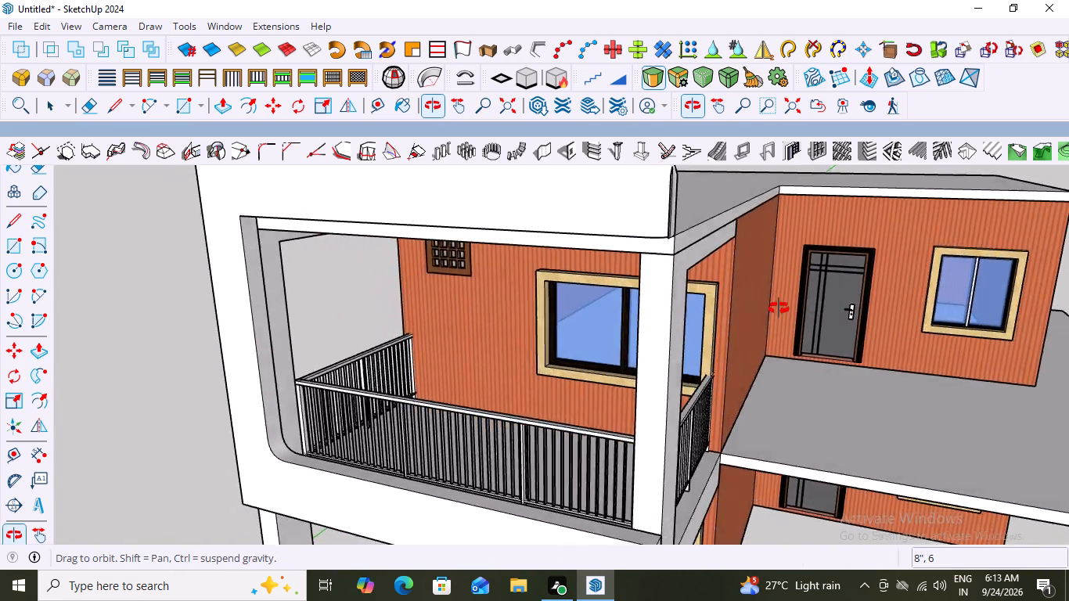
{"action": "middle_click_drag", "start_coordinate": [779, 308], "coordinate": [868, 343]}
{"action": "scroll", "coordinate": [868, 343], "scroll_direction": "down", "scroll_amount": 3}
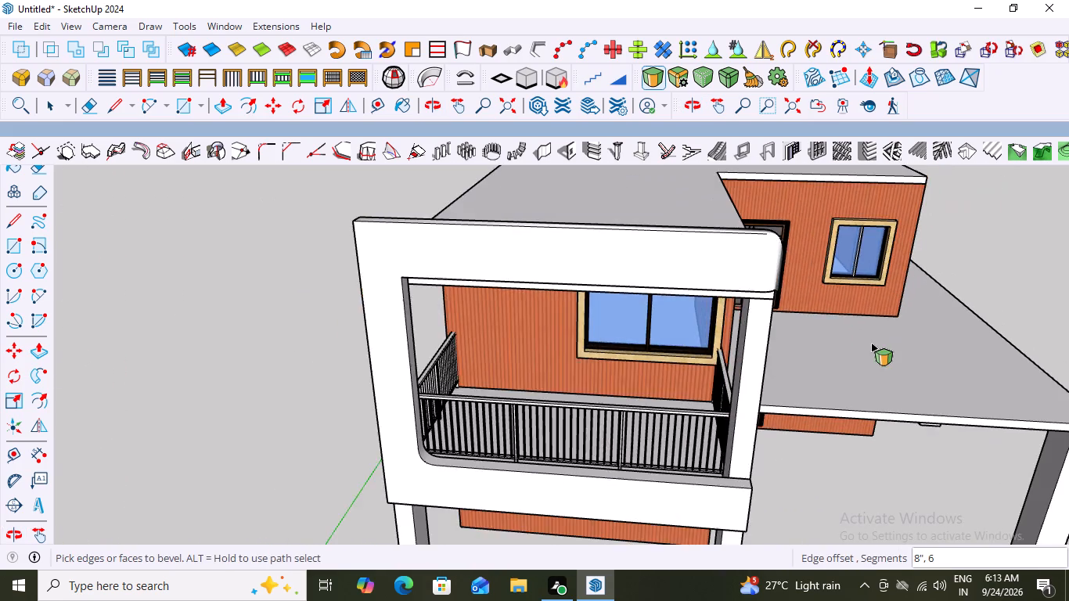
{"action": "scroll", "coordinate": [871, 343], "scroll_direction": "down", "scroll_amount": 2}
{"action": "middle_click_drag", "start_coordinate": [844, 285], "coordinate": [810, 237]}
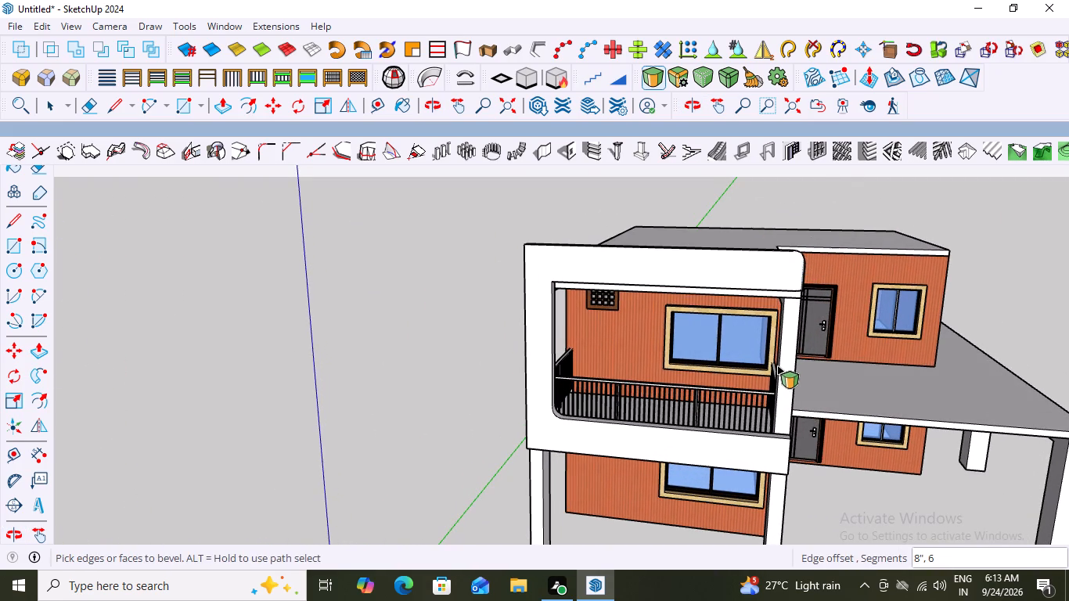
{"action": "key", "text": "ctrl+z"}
Start a 6-segment bevel on the front vertical edge and the top edge of the top beam's free end.
{"action": "scroll", "coordinate": [803, 350], "scroll_direction": "down", "scroll_amount": 3}
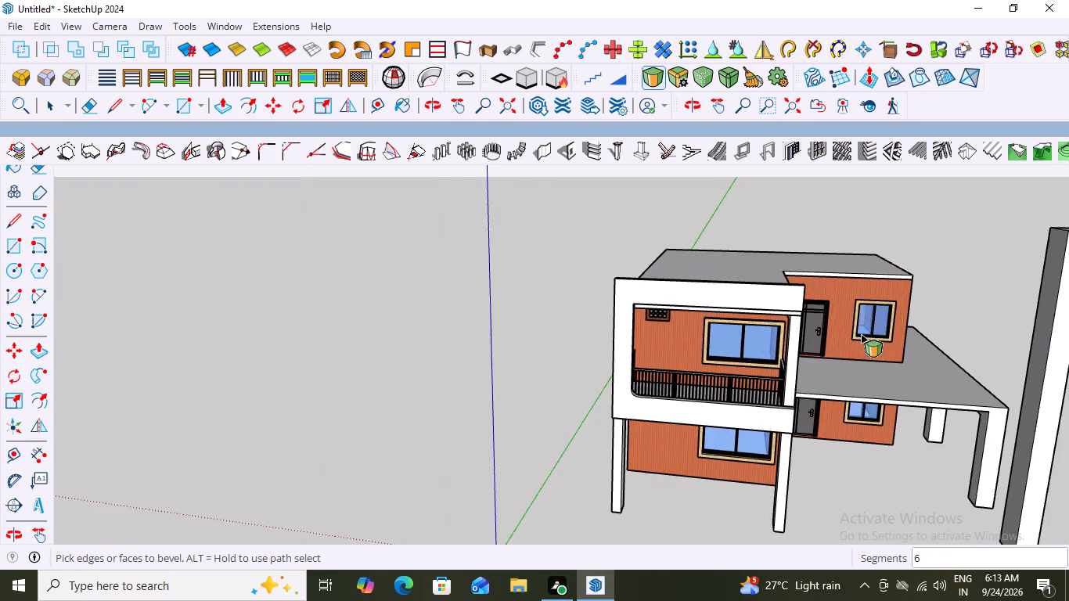
{"action": "middle_click_drag", "start_coordinate": [856, 336], "coordinate": [550, 343]}
{"action": "scroll", "coordinate": [575, 349], "scroll_direction": "up", "scroll_amount": 5}
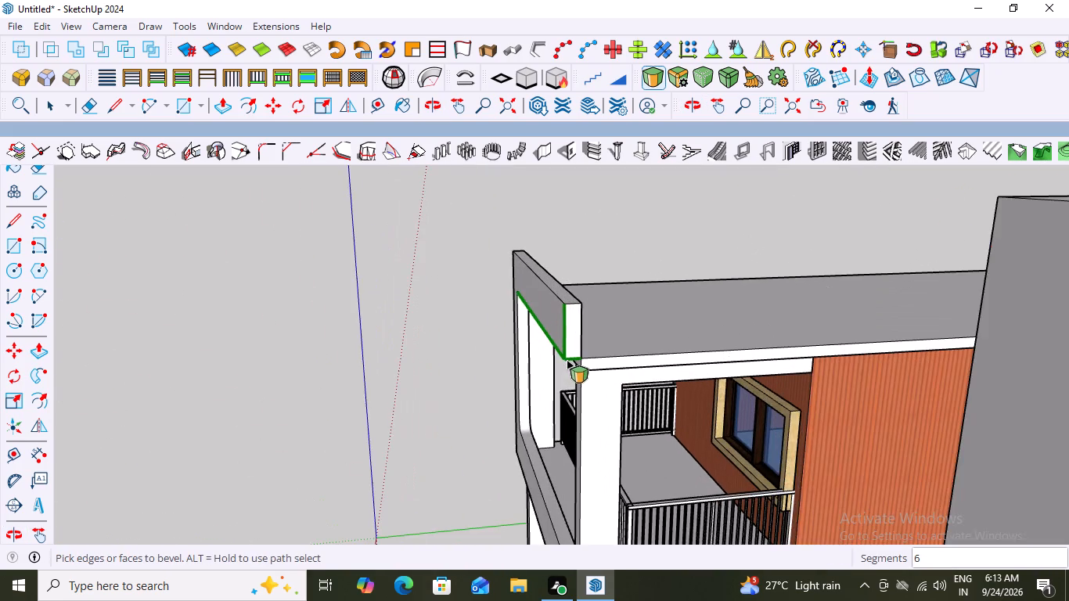
{"action": "scroll", "coordinate": [567, 360], "scroll_direction": "up", "scroll_amount": 2}
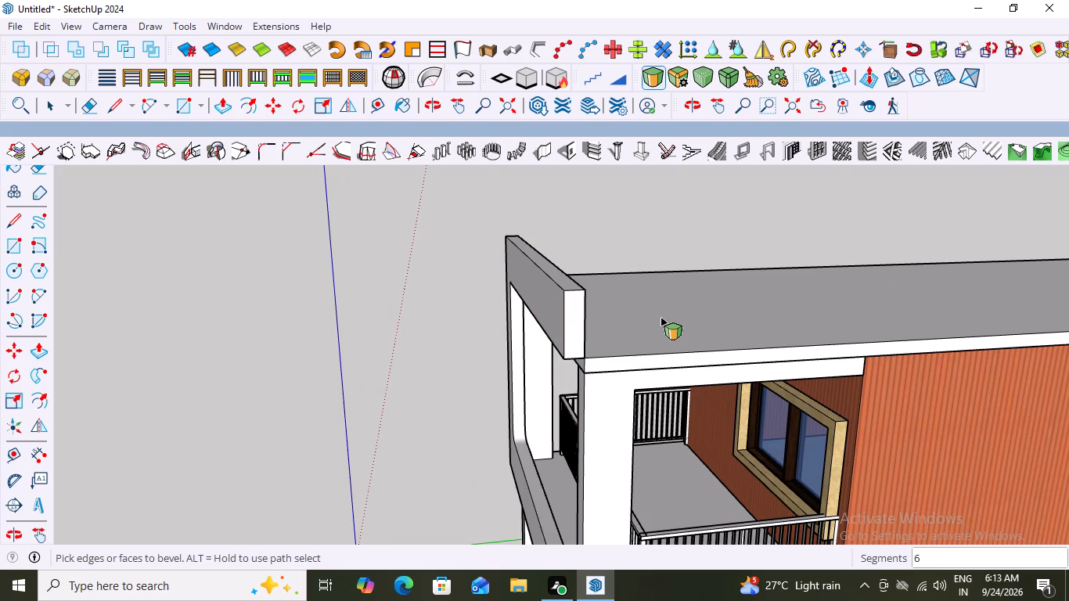
{"action": "key", "text": "space"}
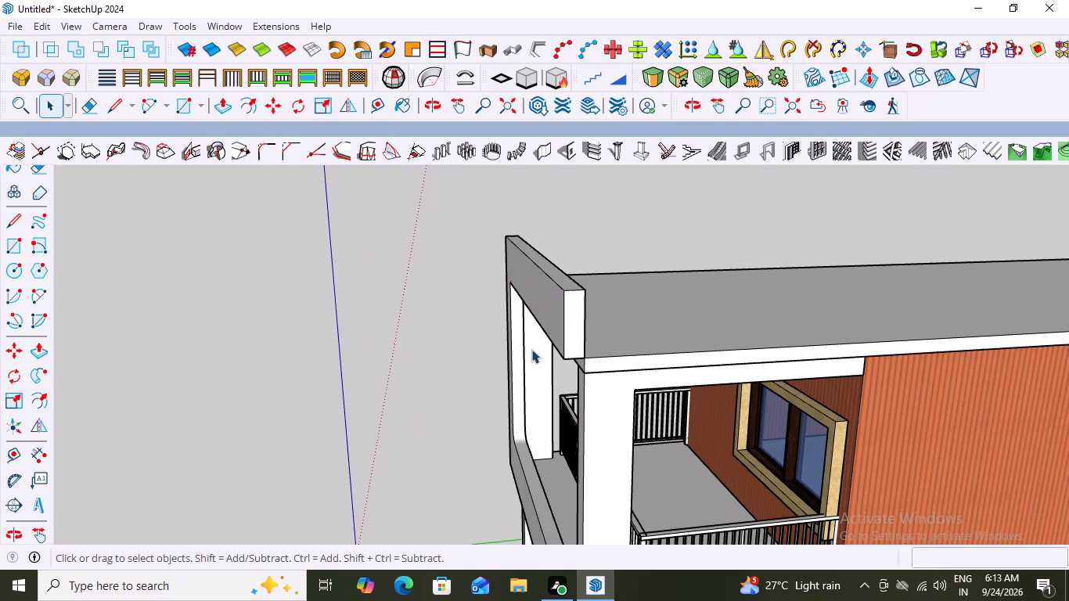
{"action": "double_click", "coordinate": [564, 342]}
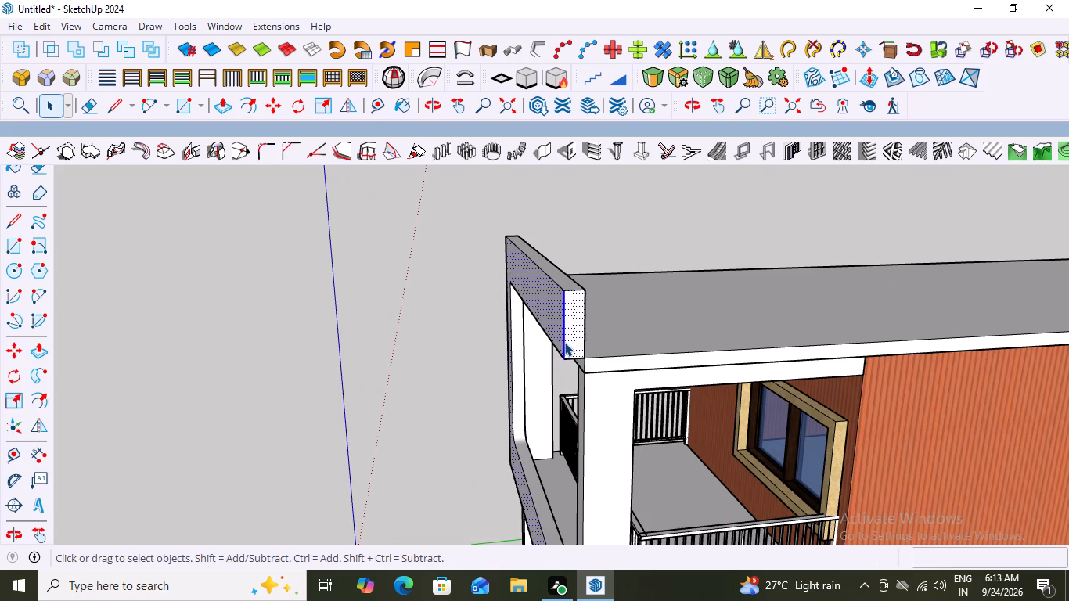
{"action": "left_click", "coordinate": [673, 317]}
{"action": "left_click", "coordinate": [415, 276]}
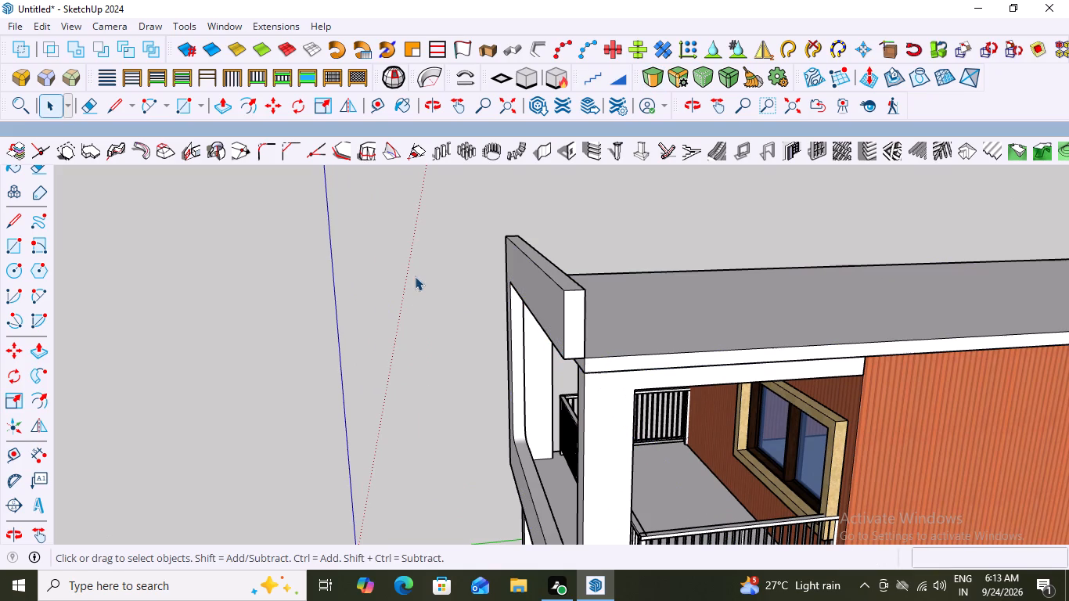
{"action": "left_click", "coordinate": [563, 343]}
{"action": "left_click", "coordinate": [574, 288], "text": "shift"}
{"action": "double_click", "coordinate": [653, 79]}
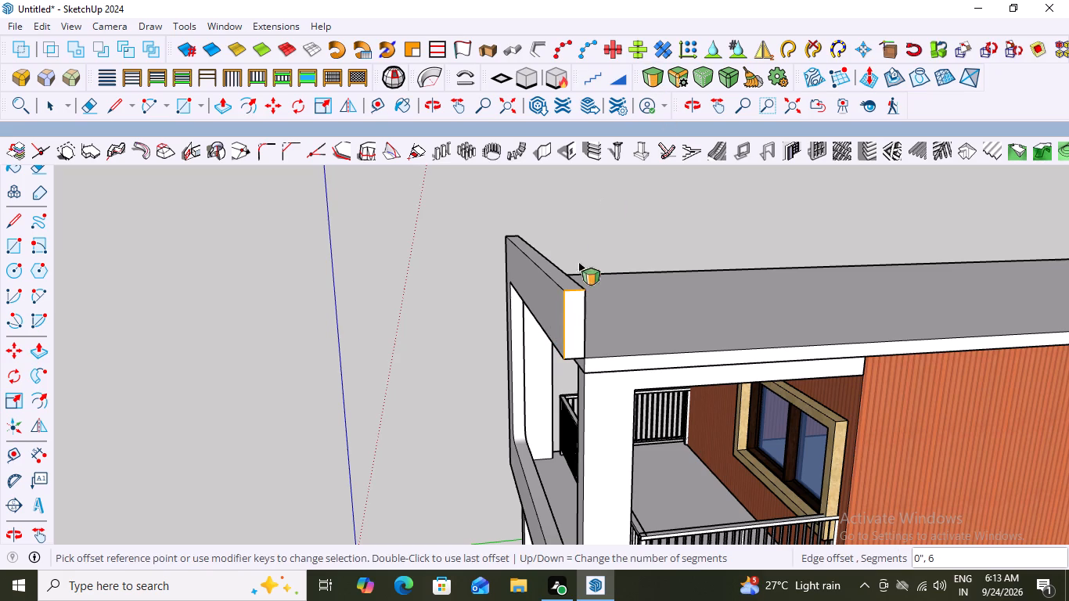
{"action": "left_click", "coordinate": [570, 293]}
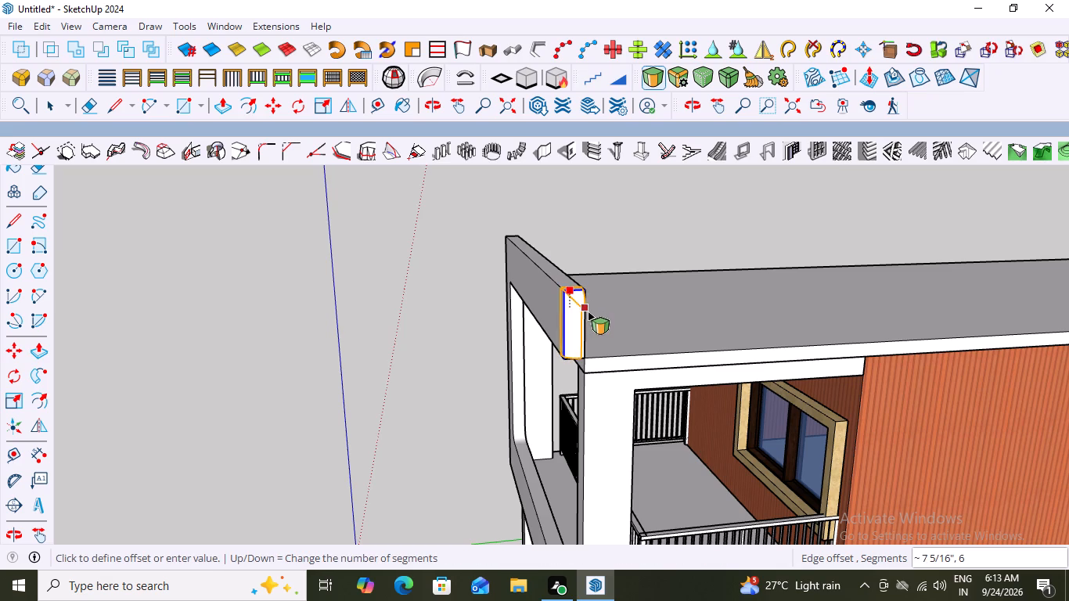
Examine the bevel preview on the top beam's free end from the front, side and above at varying offsets.
{"action": "scroll", "coordinate": [603, 296], "scroll_direction": "down", "scroll_amount": 2}
{"action": "middle_click_drag", "start_coordinate": [603, 296], "coordinate": [660, 292]}
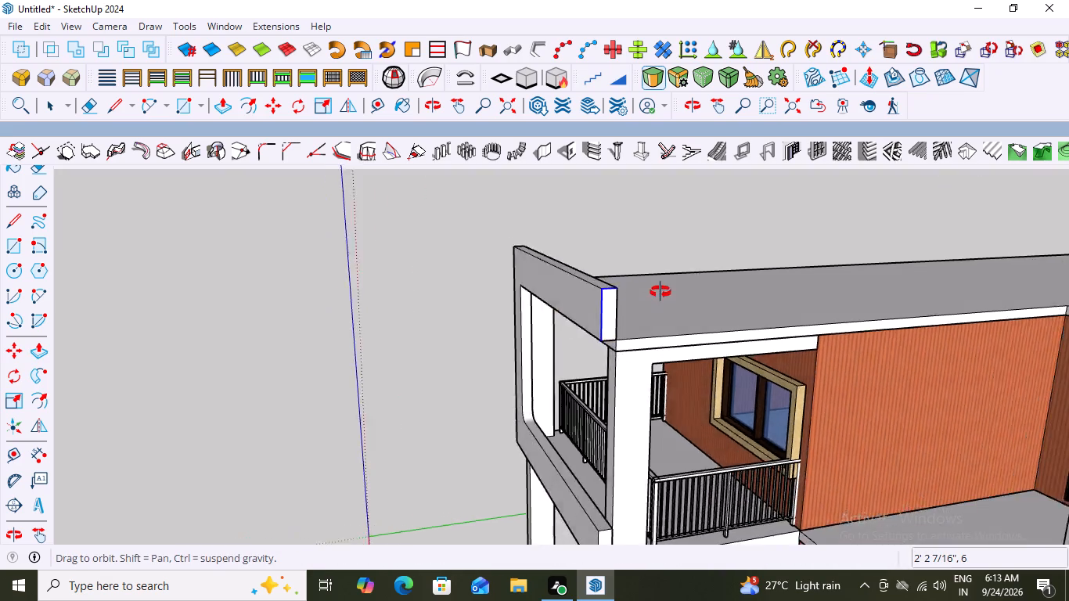
{"action": "middle_click_drag", "start_coordinate": [660, 292], "coordinate": [694, 282]}
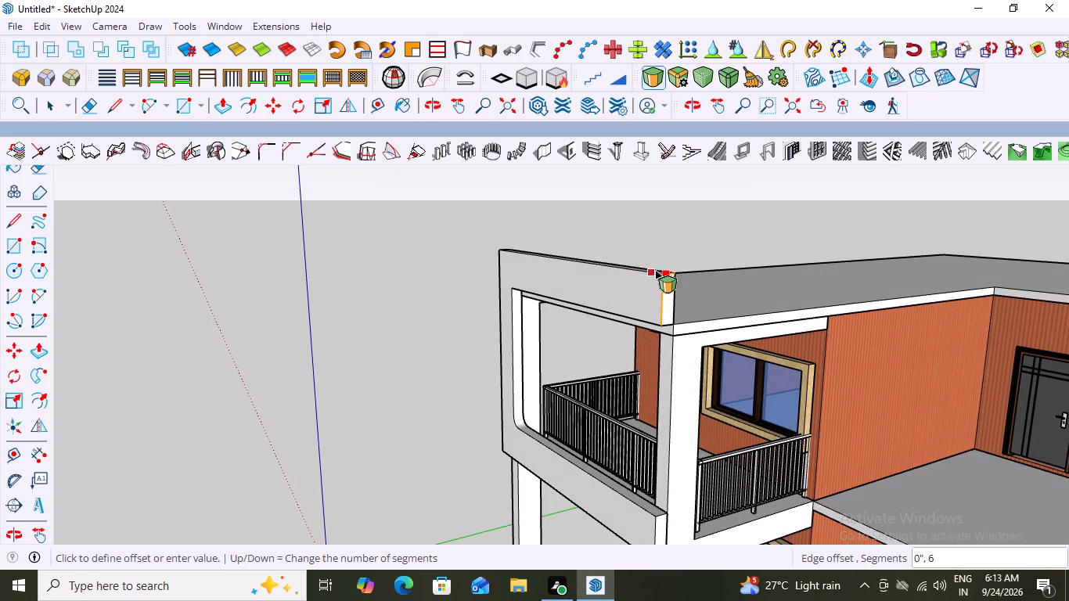
{"action": "middle_click_drag", "start_coordinate": [664, 275], "coordinate": [564, 354]}
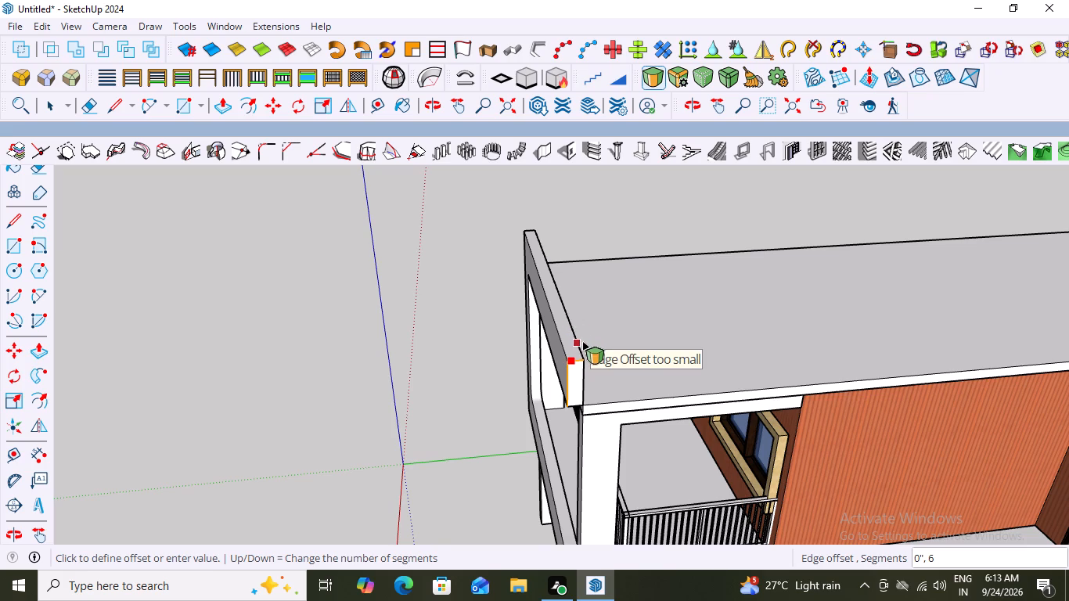
{"action": "middle_click_drag", "start_coordinate": [582, 341], "coordinate": [842, 341]}
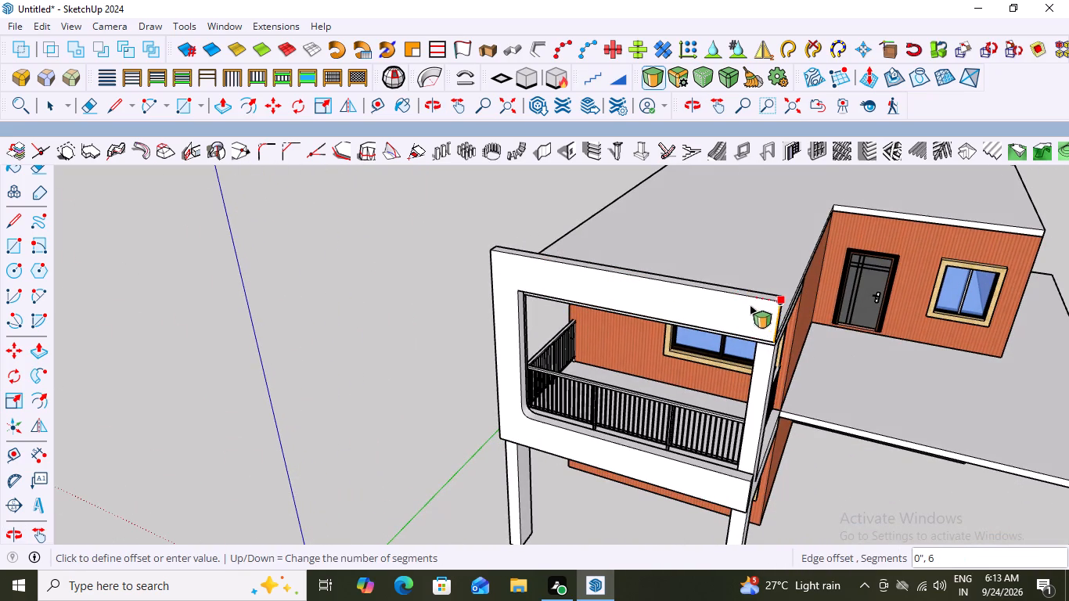
{"action": "scroll", "coordinate": [744, 286], "scroll_direction": "up", "scroll_amount": 2}
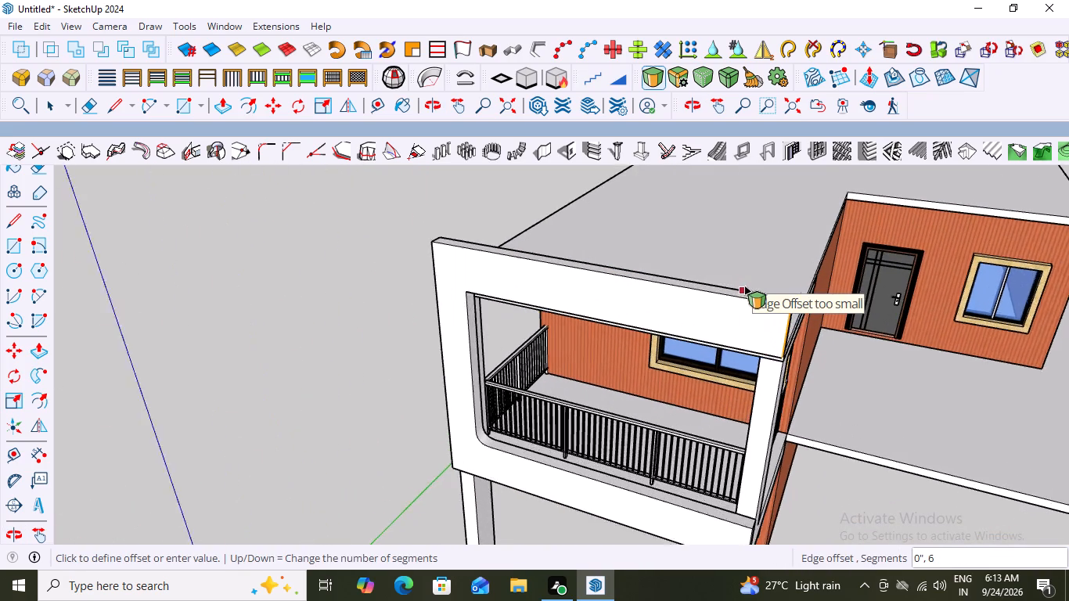
{"action": "scroll", "coordinate": [744, 286], "scroll_direction": "up", "scroll_amount": 2}
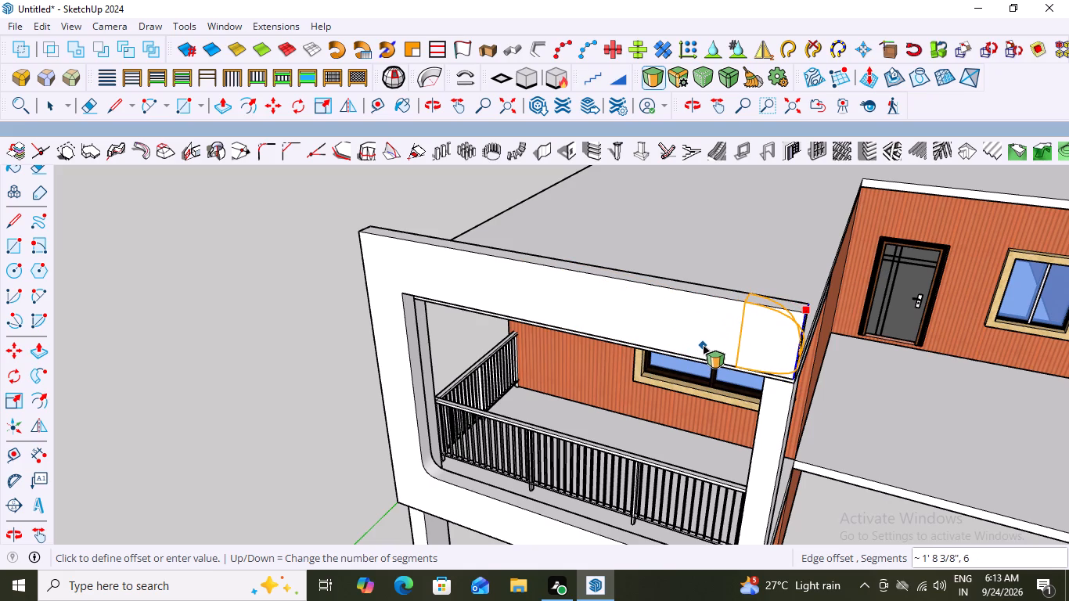
{"action": "scroll", "coordinate": [703, 345], "scroll_direction": "down", "scroll_amount": 1}
{"action": "middle_click_drag", "start_coordinate": [703, 345], "coordinate": [777, 338]}
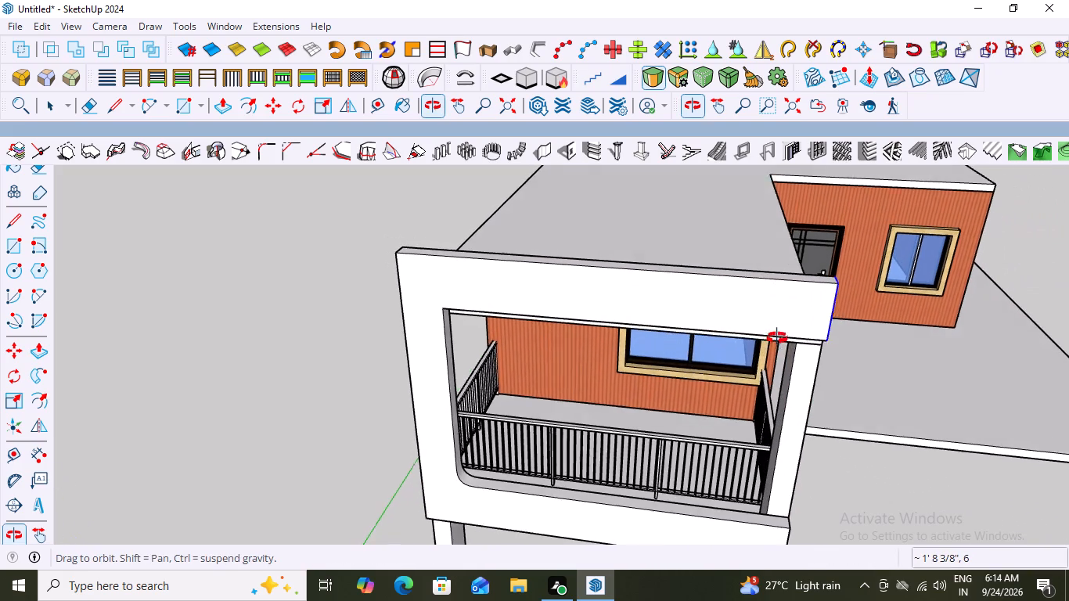
{"action": "middle_click_drag", "start_coordinate": [777, 338], "coordinate": [778, 338]}
{"action": "scroll", "coordinate": [776, 309], "scroll_direction": "up", "scroll_amount": 5}
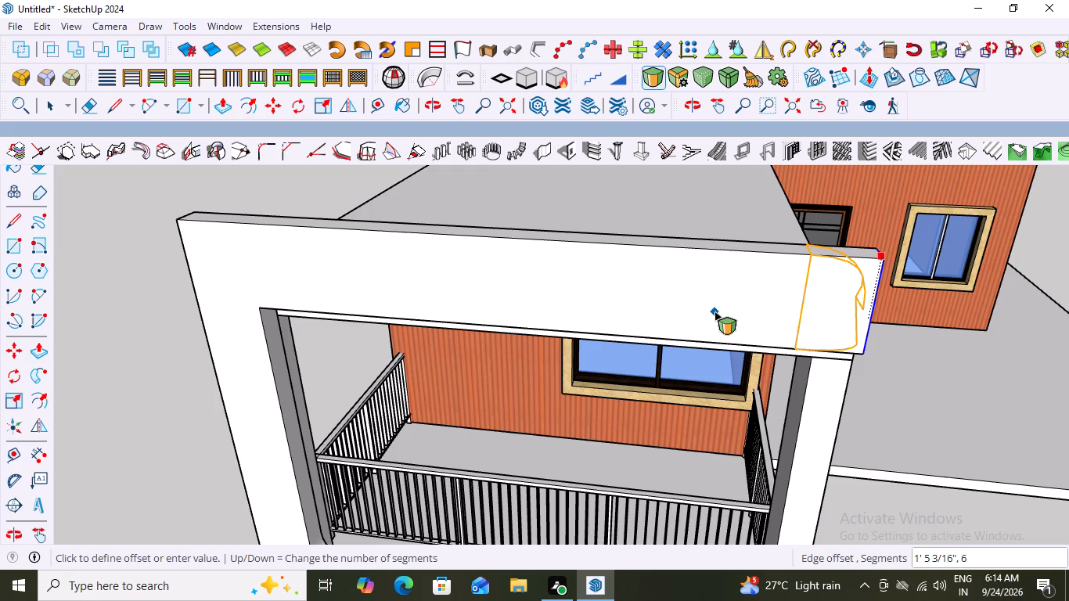
{"action": "scroll", "coordinate": [714, 311], "scroll_direction": "down", "scroll_amount": 2}
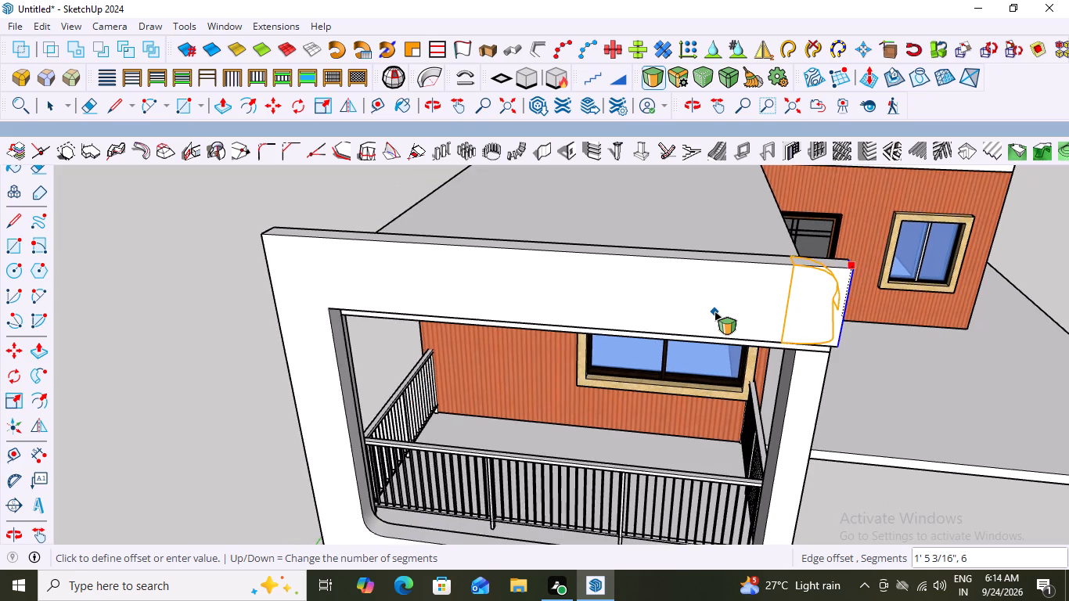
{"action": "scroll", "coordinate": [714, 311], "scroll_direction": "down", "scroll_amount": 3}
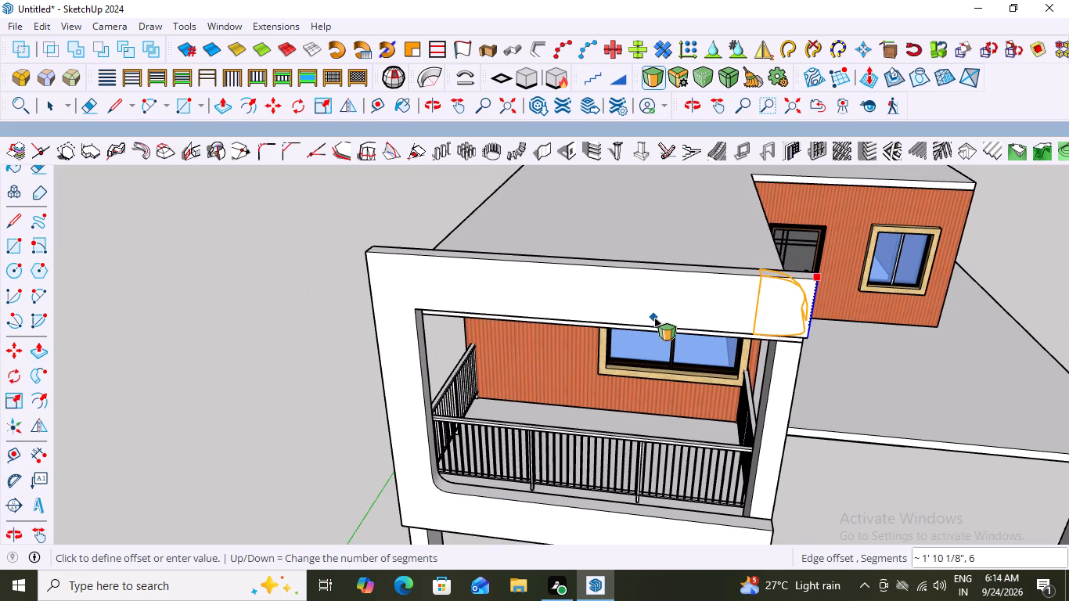
{"action": "scroll", "coordinate": [649, 329], "scroll_direction": "down", "scroll_amount": 2}
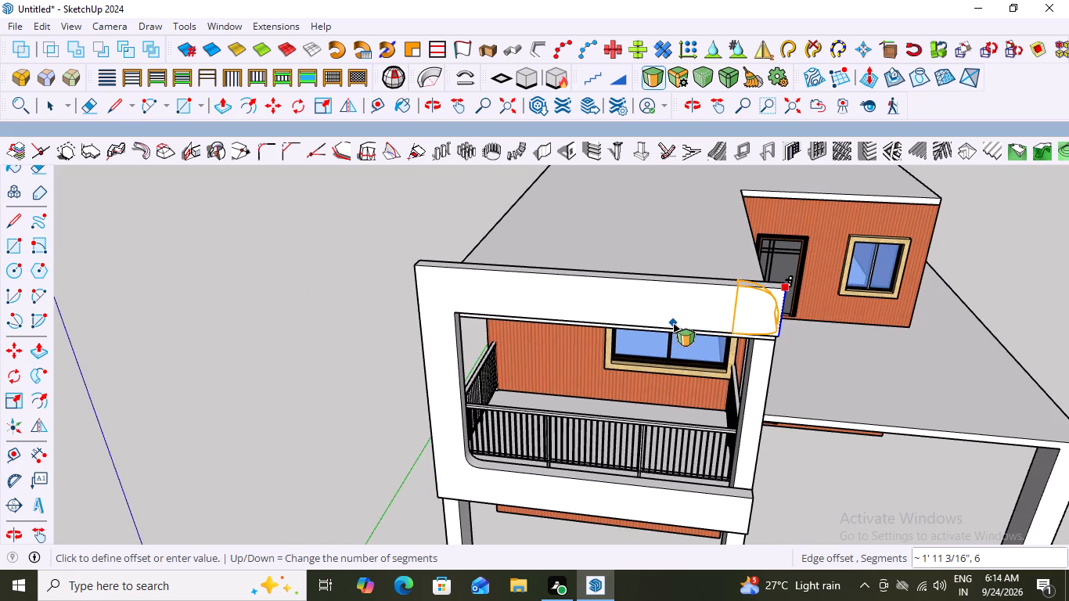
{"action": "scroll", "coordinate": [675, 324], "scroll_direction": "down", "scroll_amount": 3}
{"action": "middle_click_drag", "start_coordinate": [675, 324], "coordinate": [724, 337]}
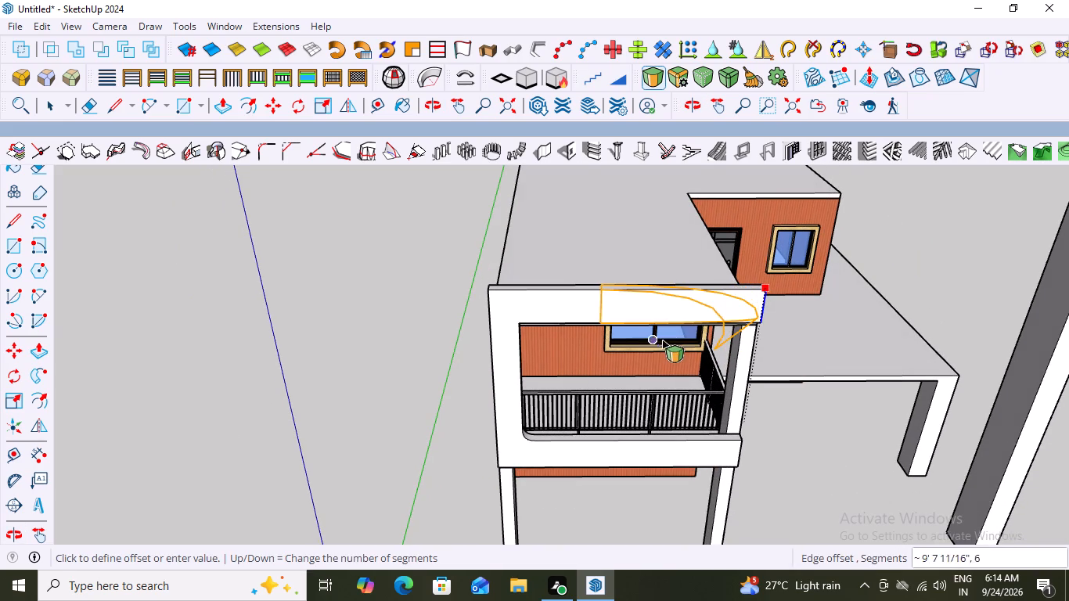
{"action": "scroll", "coordinate": [722, 313], "scroll_direction": "up", "scroll_amount": 5}
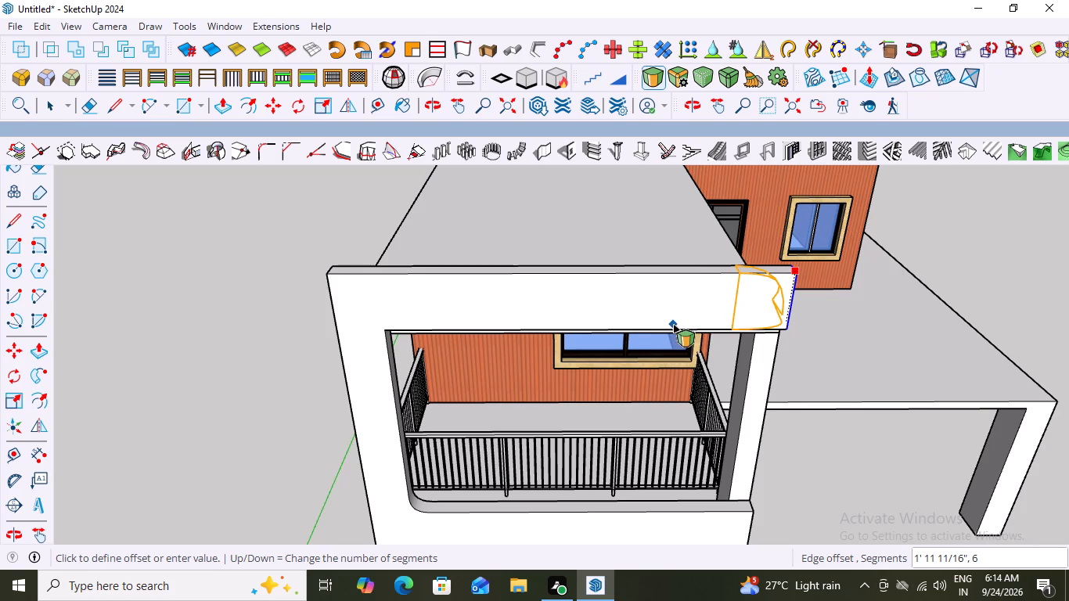
{"action": "scroll", "coordinate": [673, 324], "scroll_direction": "up", "scroll_amount": 4}
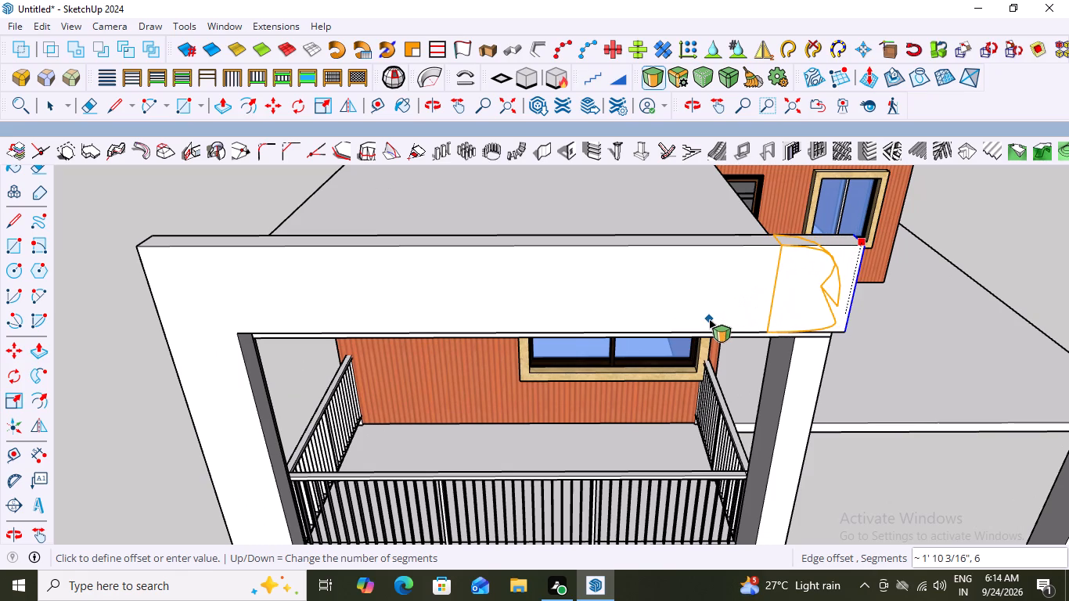
{"action": "scroll", "coordinate": [709, 319], "scroll_direction": "down", "scroll_amount": 3}
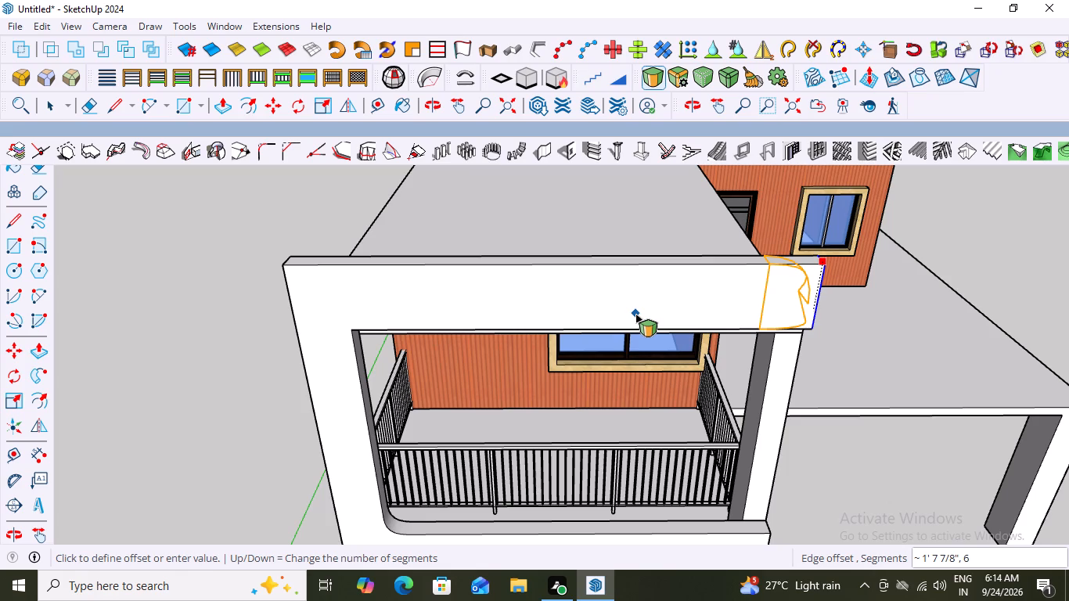
{"action": "scroll", "coordinate": [634, 314], "scroll_direction": "down", "scroll_amount": 7}
{"action": "middle_click_drag", "start_coordinate": [688, 334], "coordinate": [630, 344]}
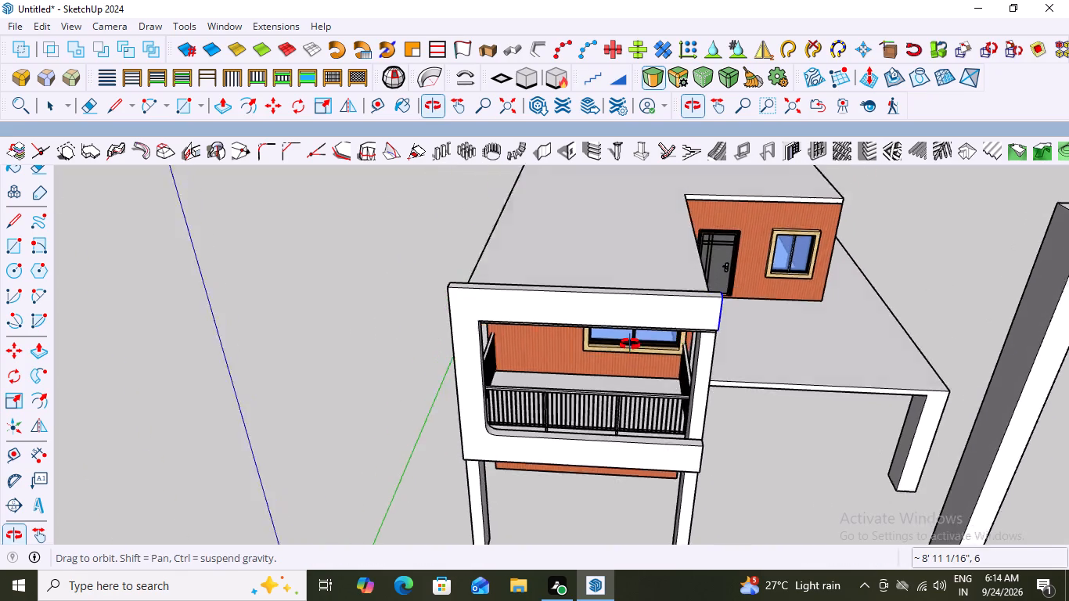
{"action": "middle_click_drag", "start_coordinate": [630, 344], "coordinate": [574, 354]}
{"action": "middle_click_drag", "start_coordinate": [609, 343], "coordinate": [638, 351]}
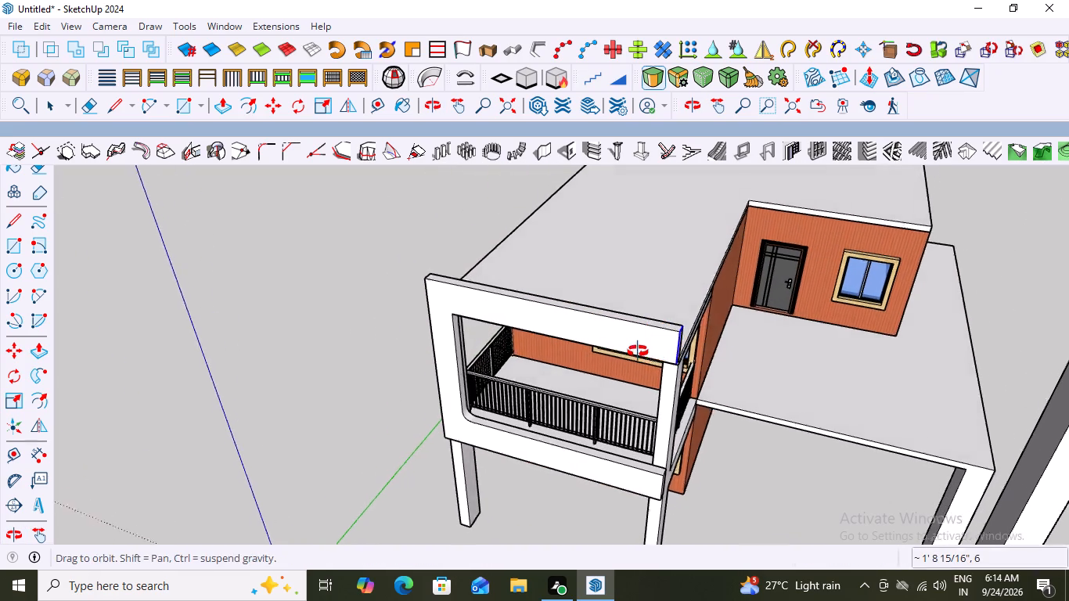
{"action": "middle_click_drag", "start_coordinate": [638, 351], "coordinate": [702, 358]}
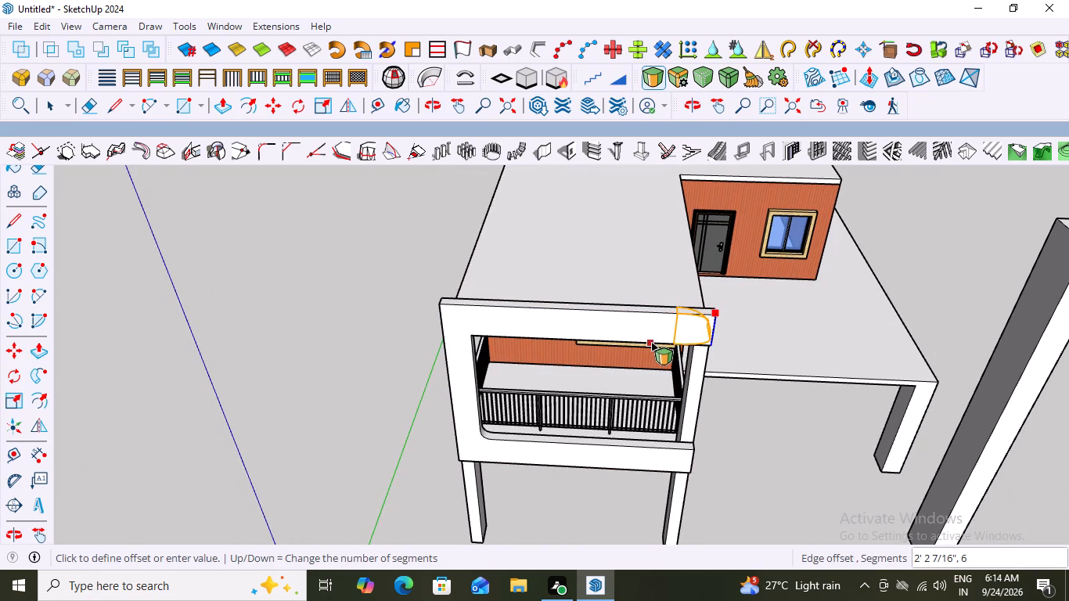
{"action": "middle_click_drag", "start_coordinate": [651, 342], "coordinate": [671, 330]}
{"action": "scroll", "coordinate": [684, 314], "scroll_direction": "up", "scroll_amount": 7}
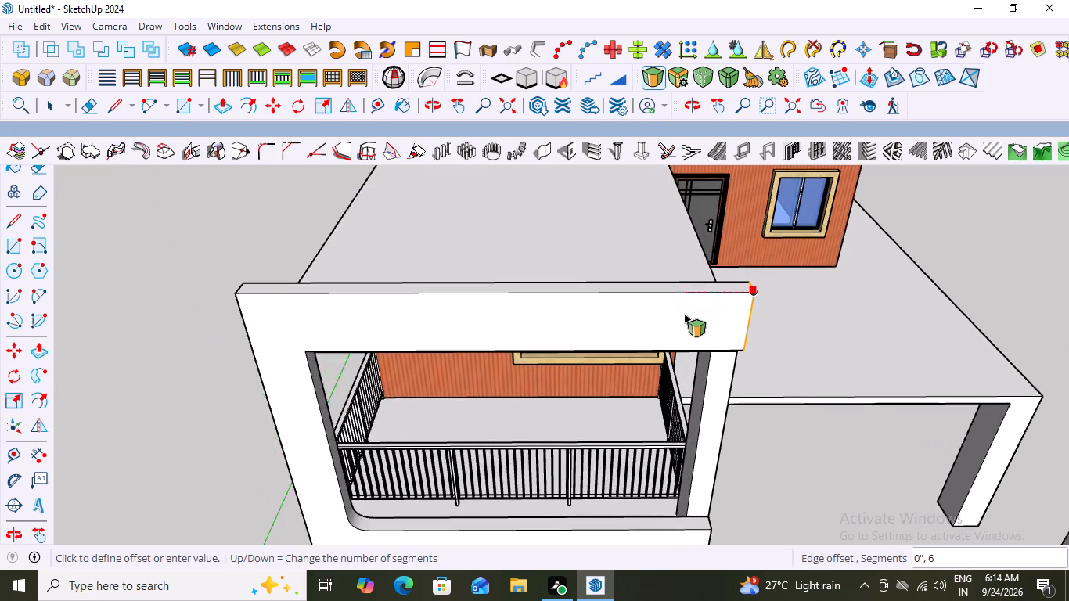
{"action": "scroll", "coordinate": [684, 314], "scroll_direction": "up", "scroll_amount": 2}
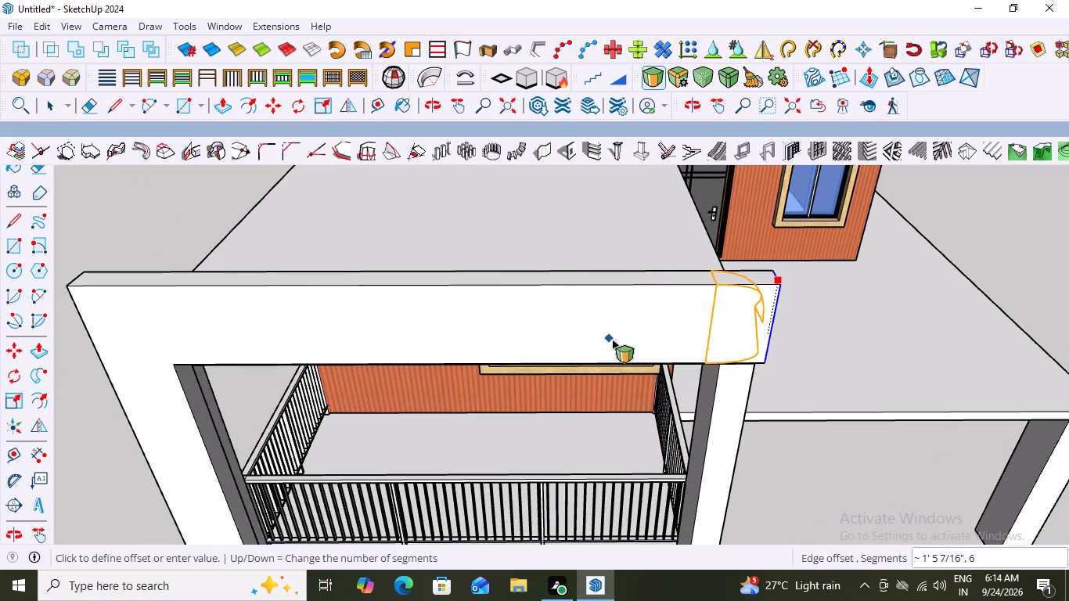
{"action": "scroll", "coordinate": [632, 351], "scroll_direction": "down", "scroll_amount": 4}
{"action": "scroll", "coordinate": [651, 347], "scroll_direction": "up", "scroll_amount": 5}
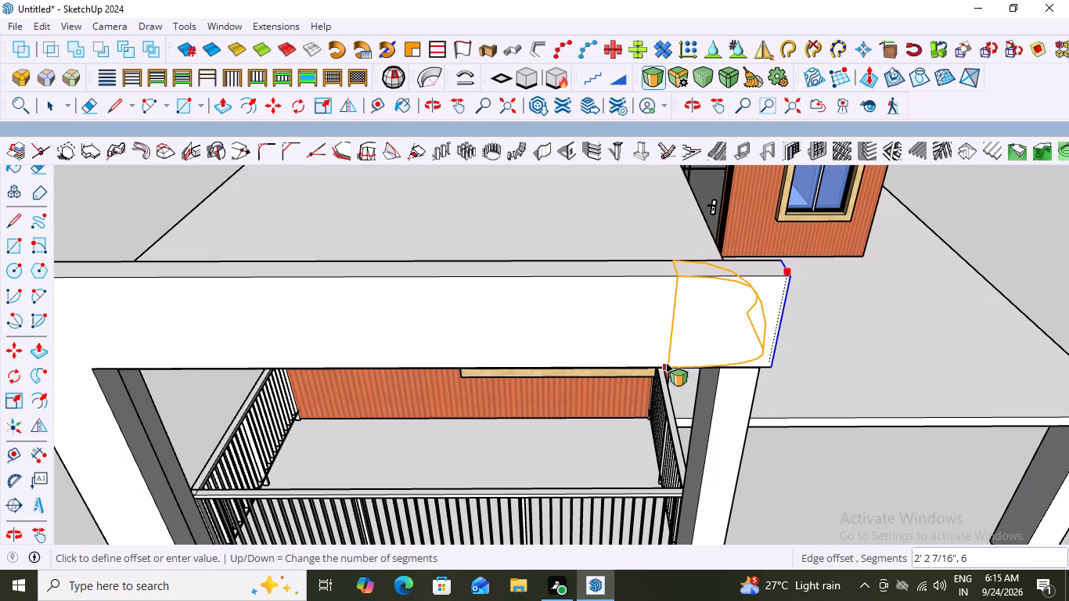
{"action": "scroll", "coordinate": [697, 387], "scroll_direction": "down", "scroll_amount": 3}
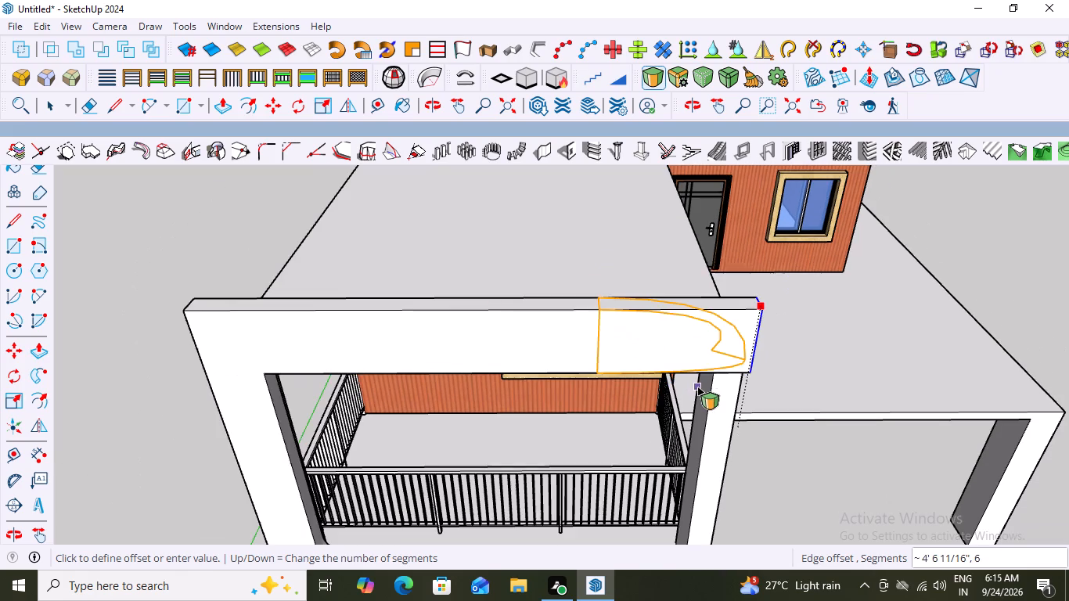
{"action": "middle_click_drag", "start_coordinate": [705, 378], "coordinate": [653, 397]}
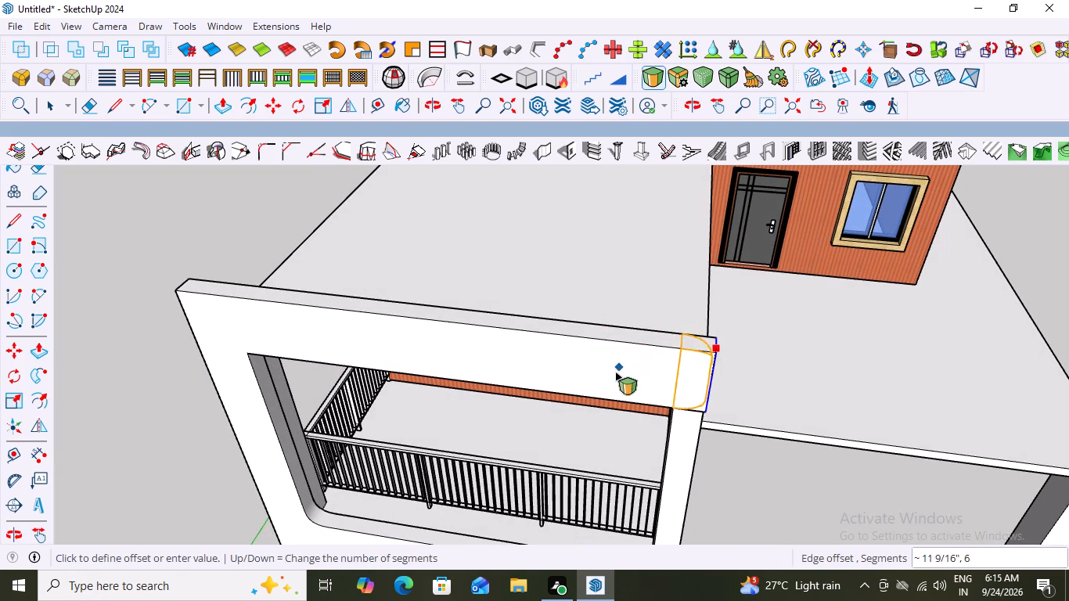
{"action": "scroll", "coordinate": [671, 379], "scroll_direction": "down", "scroll_amount": 2}
{"action": "middle_click_drag", "start_coordinate": [641, 397], "coordinate": [670, 398]}
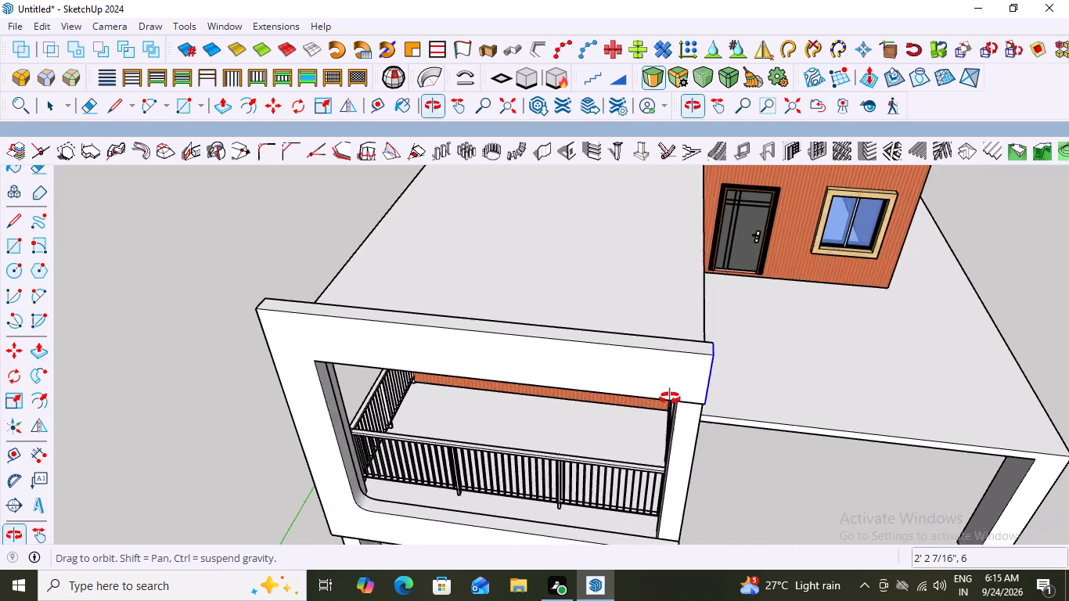
{"action": "middle_click_drag", "start_coordinate": [670, 398], "coordinate": [732, 400]}
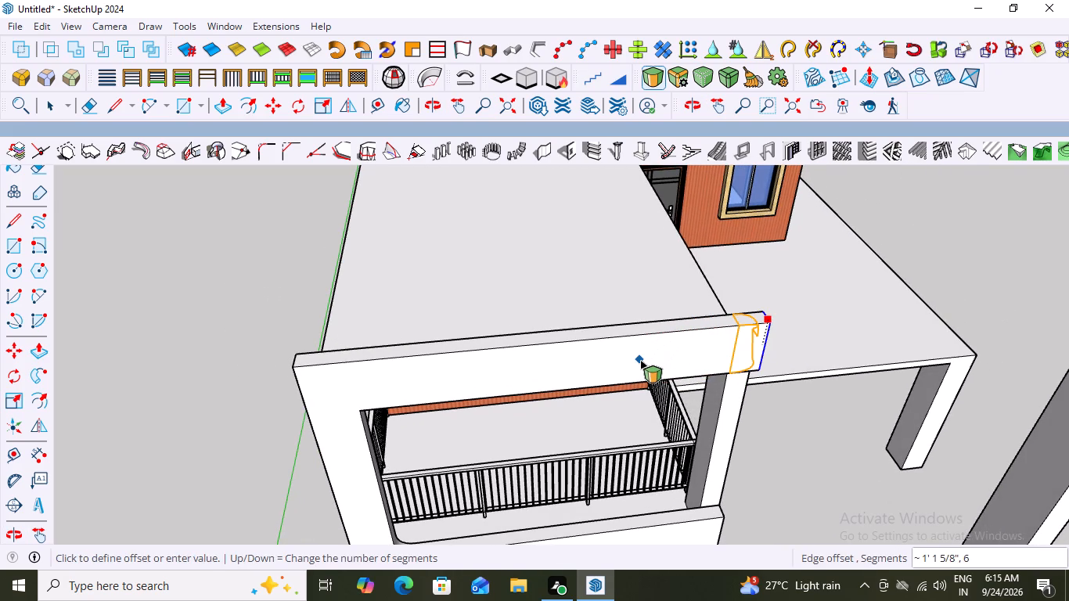
Examine the bevel preview on the top beam's free end from above and the front at varying offsets, and abandon the bevel.
{"action": "scroll", "coordinate": [640, 360], "scroll_direction": "down", "scroll_amount": 2}
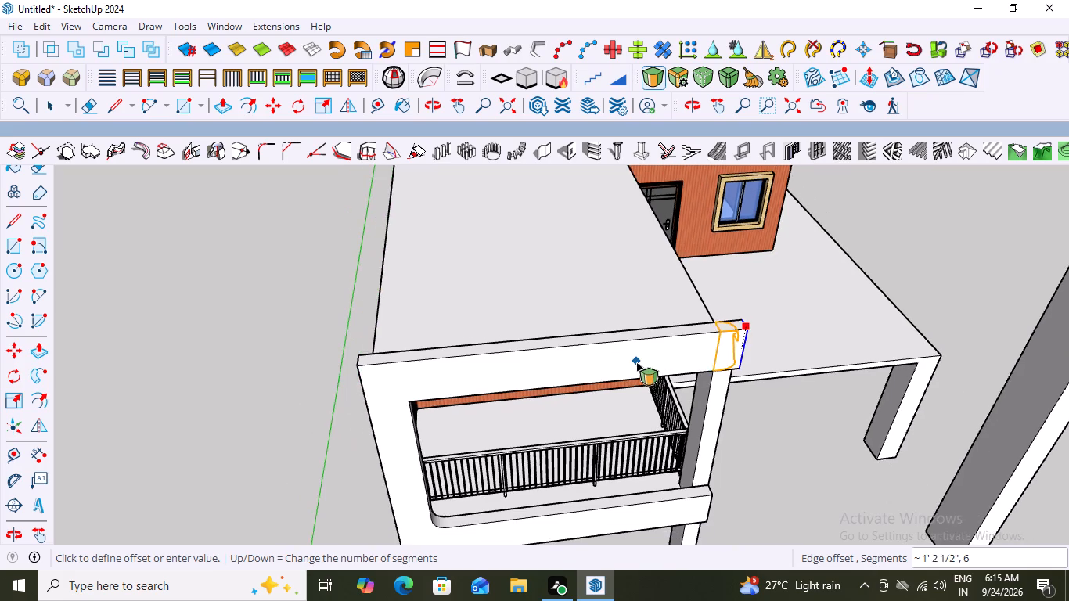
{"action": "scroll", "coordinate": [636, 362], "scroll_direction": "down", "scroll_amount": 1}
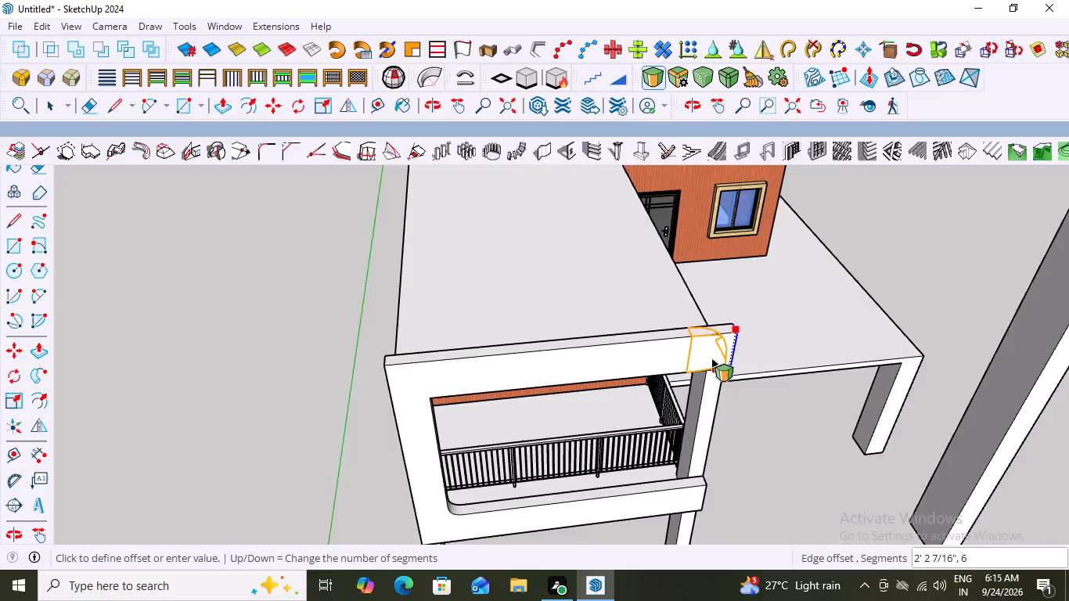
{"action": "scroll", "coordinate": [709, 354], "scroll_direction": "down", "scroll_amount": 2}
{"action": "middle_click_drag", "start_coordinate": [709, 354], "coordinate": [620, 370]}
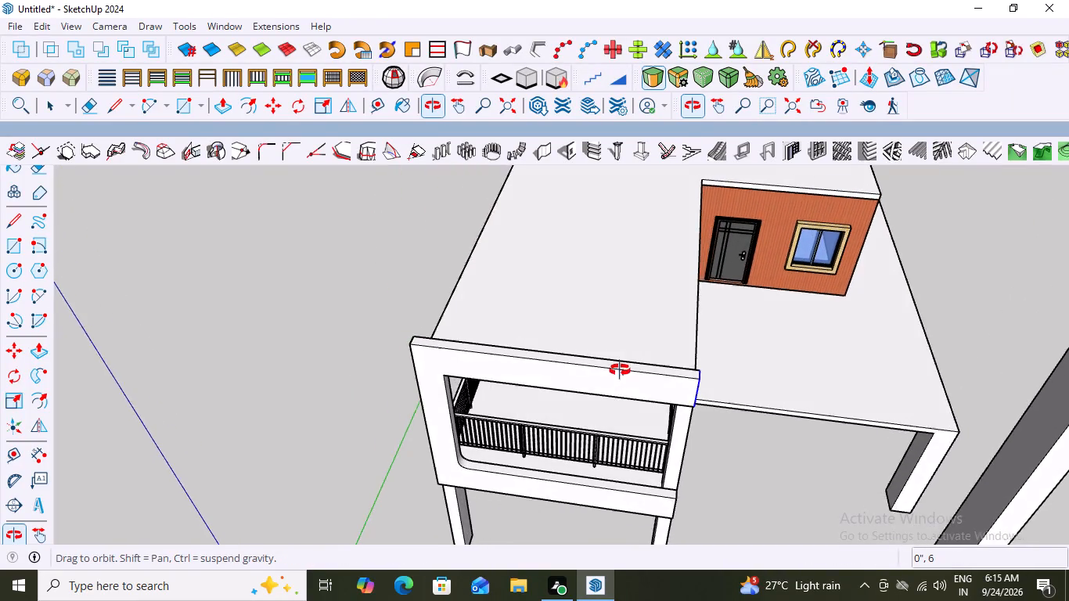
{"action": "middle_click_drag", "start_coordinate": [620, 370], "coordinate": [603, 349]}
{"action": "scroll", "coordinate": [646, 375], "scroll_direction": "up", "scroll_amount": 3}
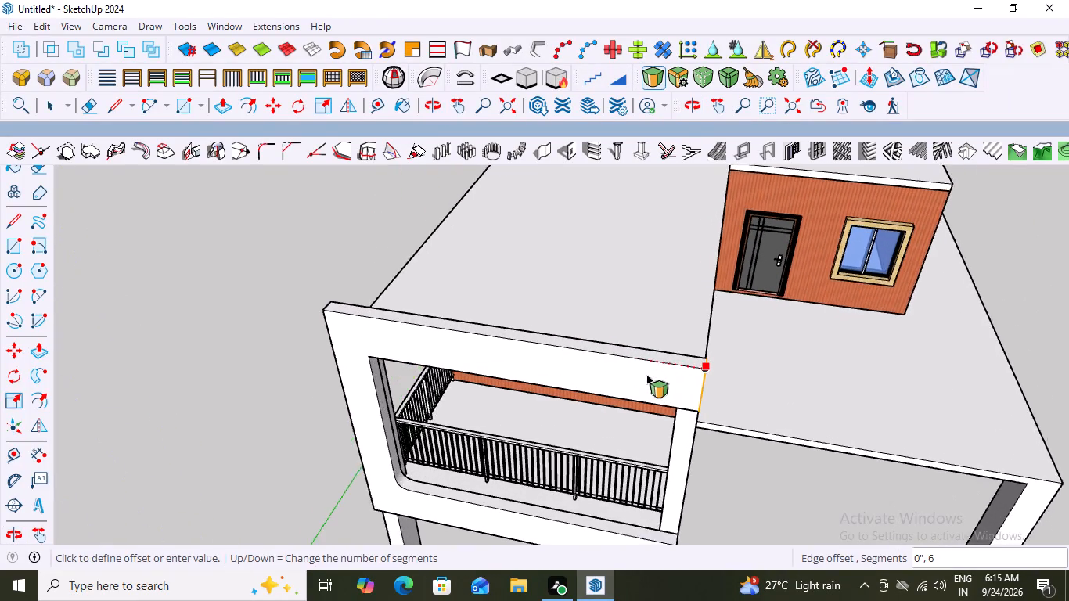
{"action": "scroll", "coordinate": [646, 375], "scroll_direction": "up", "scroll_amount": 2}
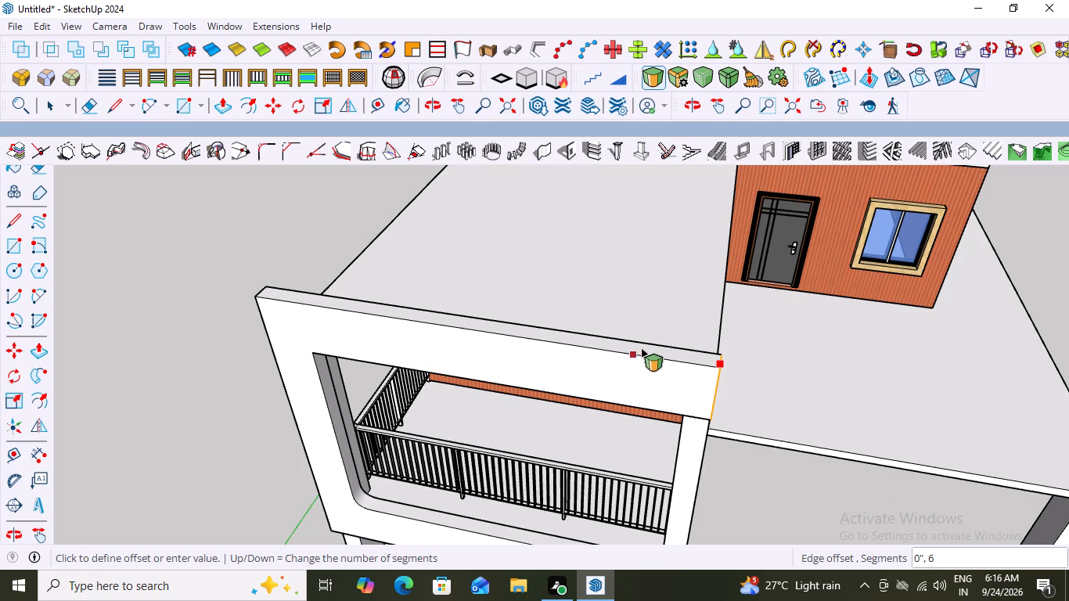
{"action": "scroll", "coordinate": [666, 331], "scroll_direction": "up", "scroll_amount": 2}
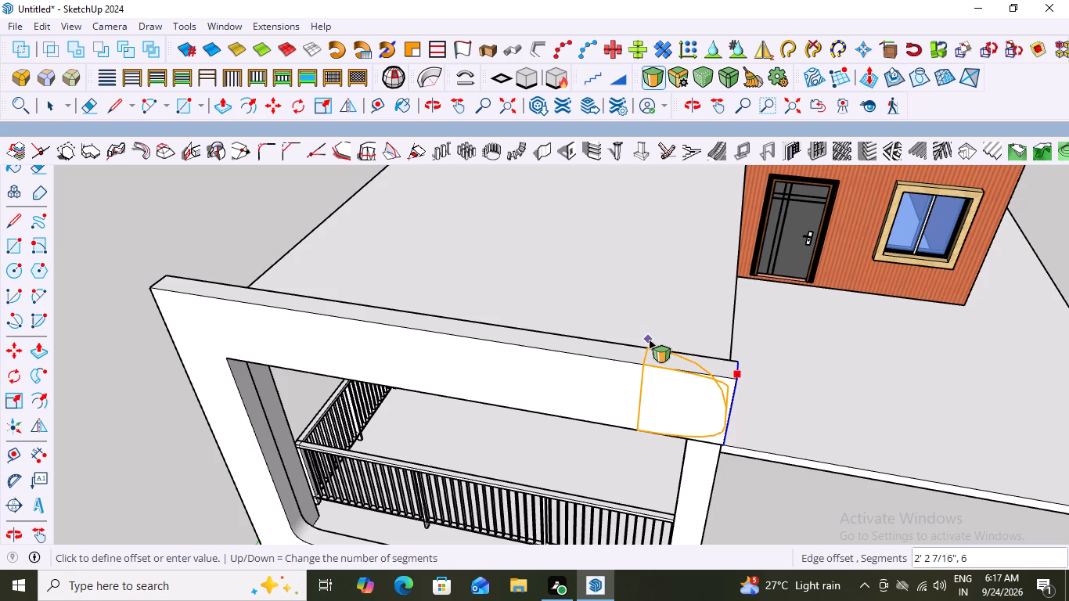
{"action": "scroll", "coordinate": [649, 340], "scroll_direction": "down", "scroll_amount": 13}
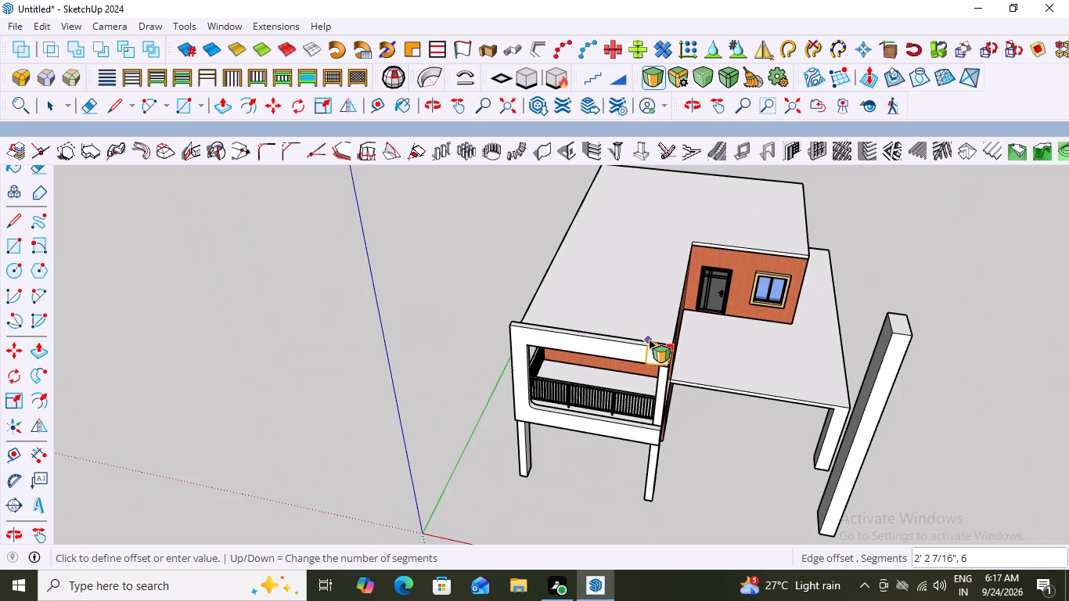
{"action": "scroll", "coordinate": [649, 340], "scroll_direction": "down", "scroll_amount": 3}
{"action": "middle_click_drag", "start_coordinate": [704, 405], "coordinate": [736, 331]}
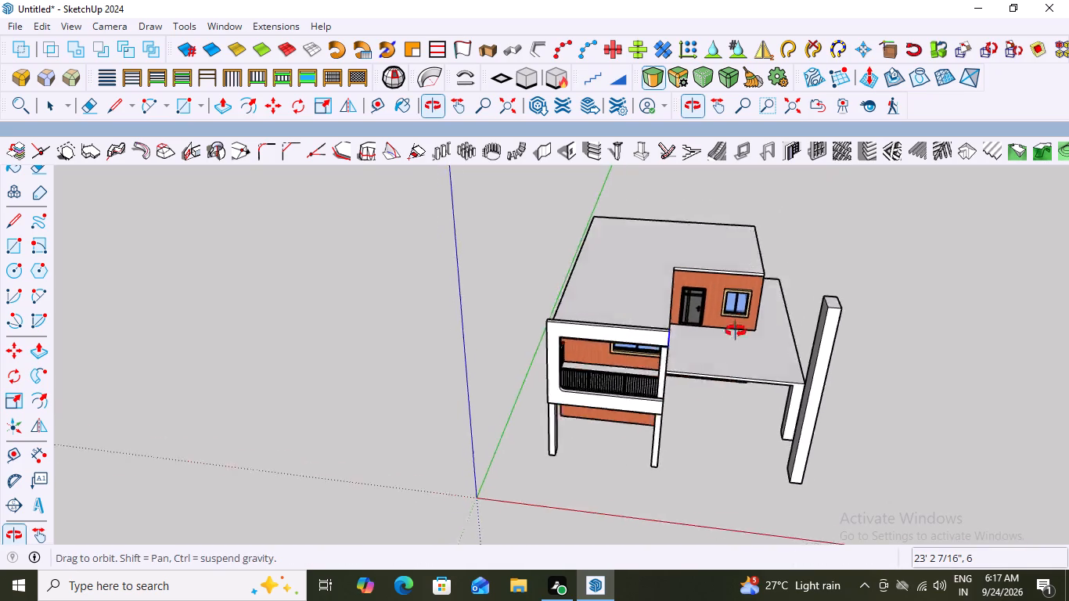
{"action": "middle_click_drag", "start_coordinate": [736, 331], "coordinate": [741, 290]}
{"action": "scroll", "coordinate": [745, 344], "scroll_direction": "up", "scroll_amount": 6}
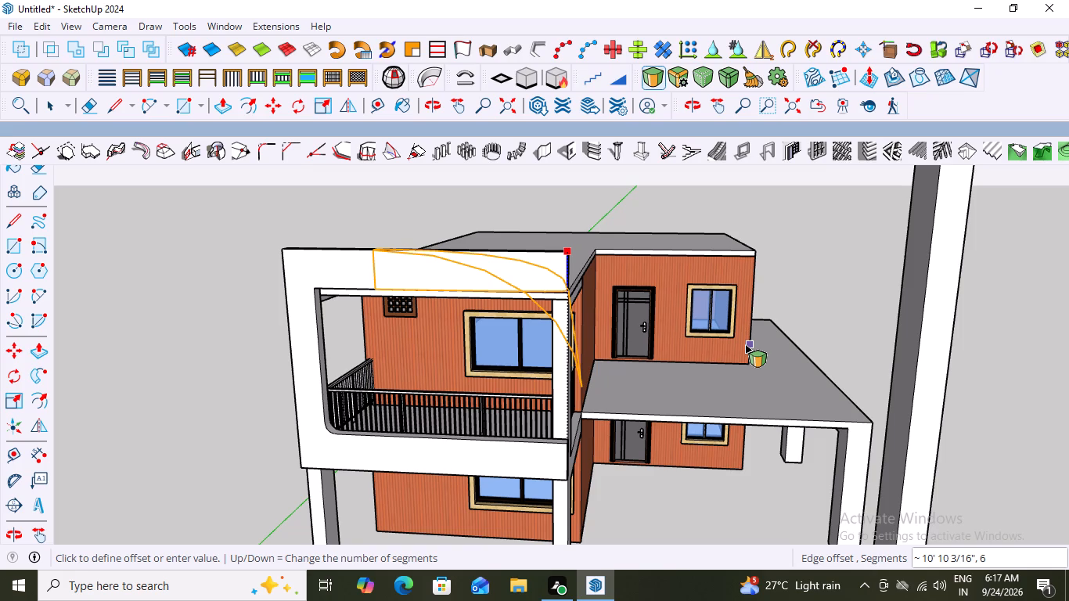
{"action": "scroll", "coordinate": [745, 344], "scroll_direction": "down", "scroll_amount": 11}
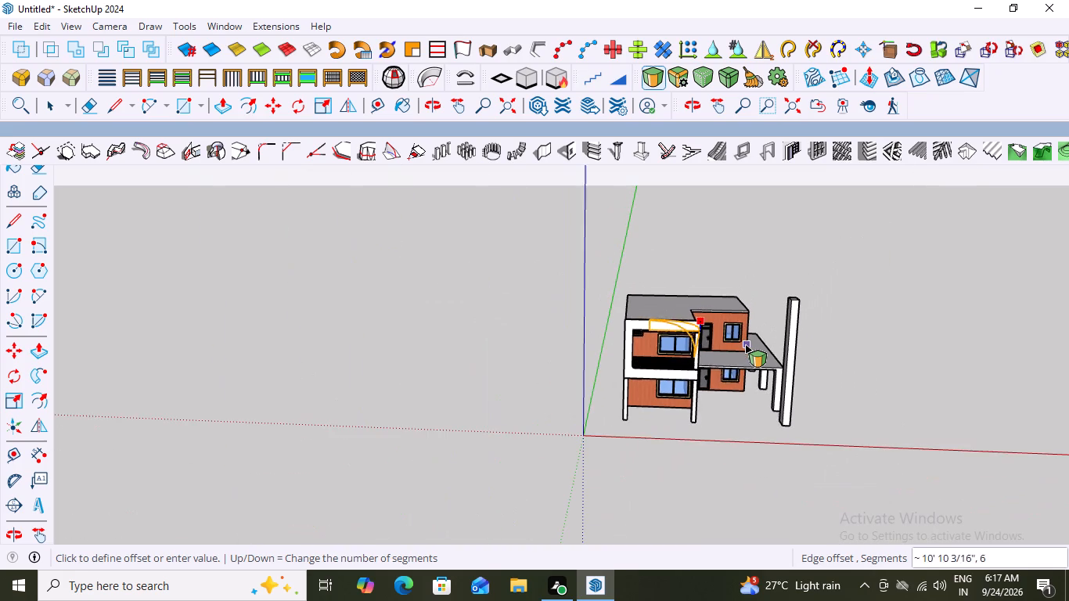
{"action": "middle_click_drag", "start_coordinate": [704, 328], "coordinate": [700, 386]}
{"action": "scroll", "coordinate": [704, 328], "scroll_direction": "down", "scroll_amount": 1}
{"action": "scroll", "coordinate": [689, 316], "scroll_direction": "up", "scroll_amount": 2}
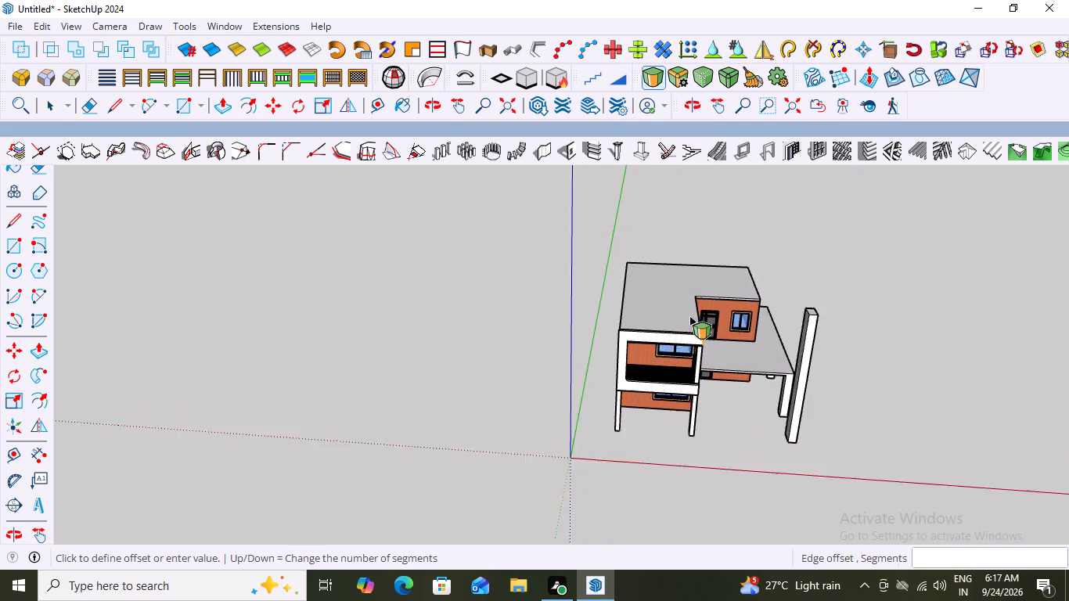
{"action": "scroll", "coordinate": [689, 316], "scroll_direction": "up", "scroll_amount": 5}
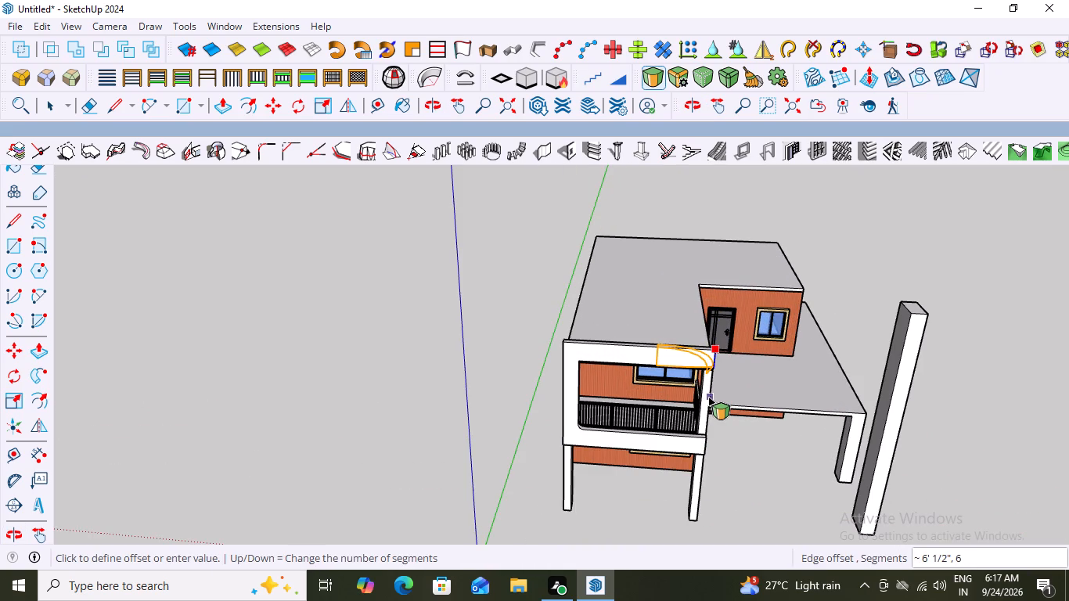
{"action": "scroll", "coordinate": [714, 367], "scroll_direction": "up", "scroll_amount": 3}
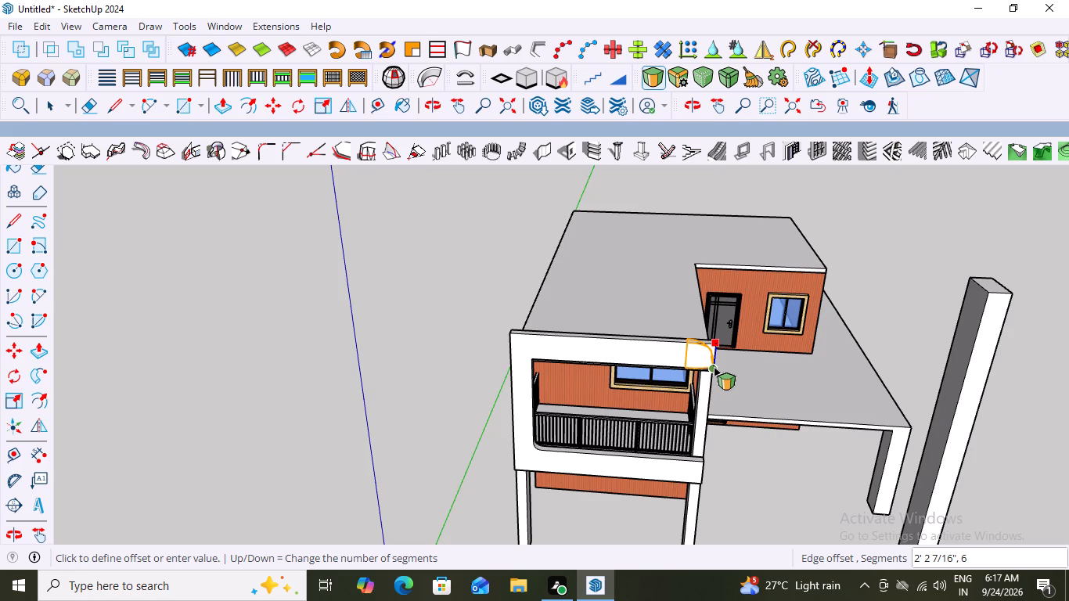
{"action": "key", "text": "space"}
Draw two separate rectangles on the open ground beside the house, about 3' 7" by 9' 2" and about 2' 10" by 8' 2".
{"action": "scroll", "coordinate": [711, 231], "scroll_direction": "down", "scroll_amount": 9}
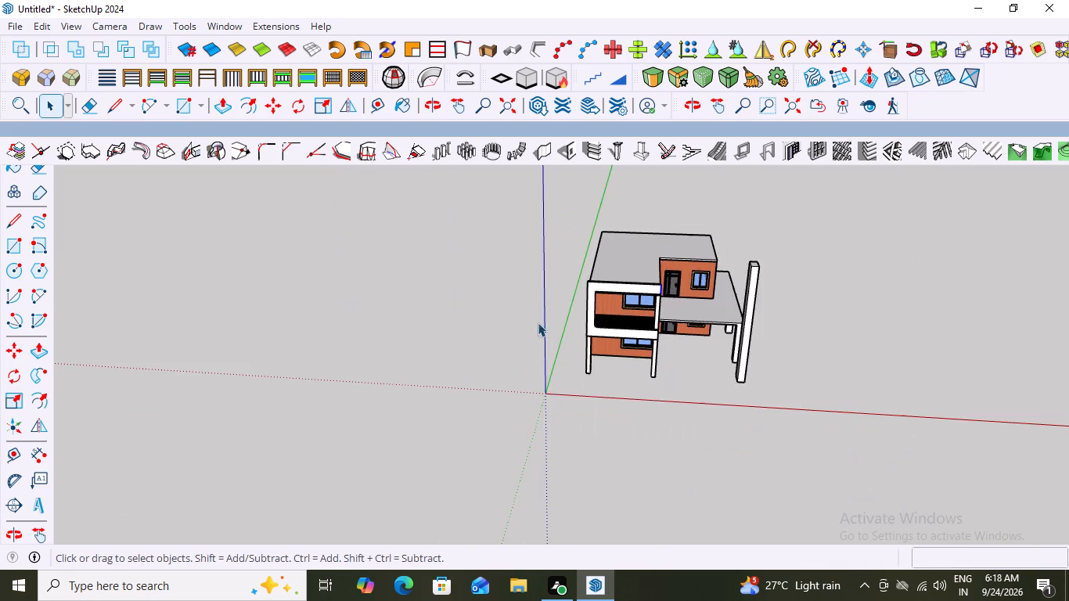
{"action": "scroll", "coordinate": [1006, 345], "scroll_direction": "up", "scroll_amount": 5}
{"action": "scroll", "coordinate": [896, 335], "scroll_direction": "up", "scroll_amount": 2}
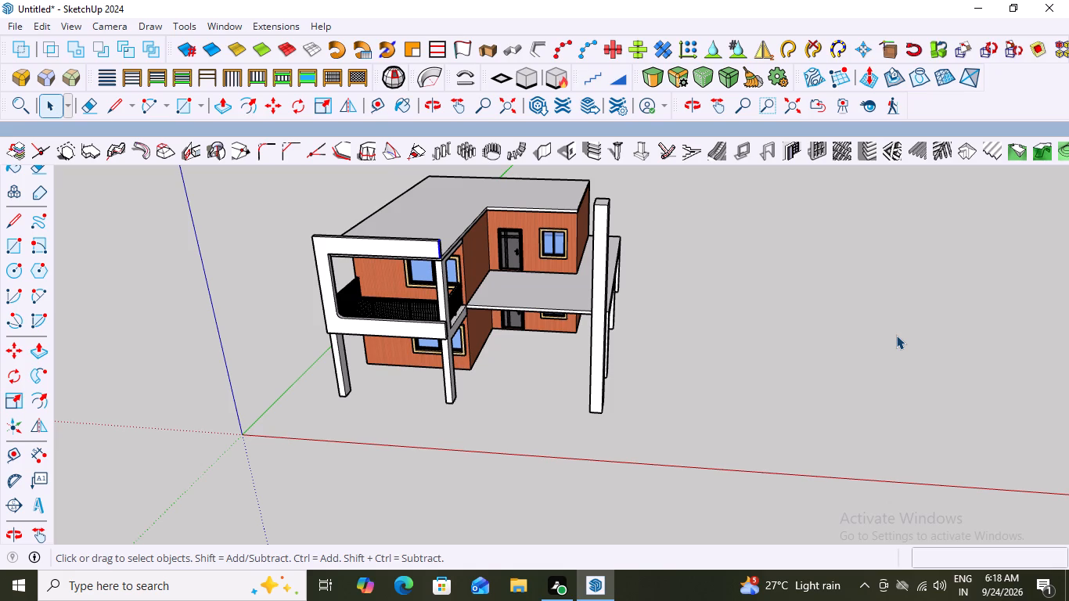
{"action": "scroll", "coordinate": [815, 336], "scroll_direction": "down", "scroll_amount": 2}
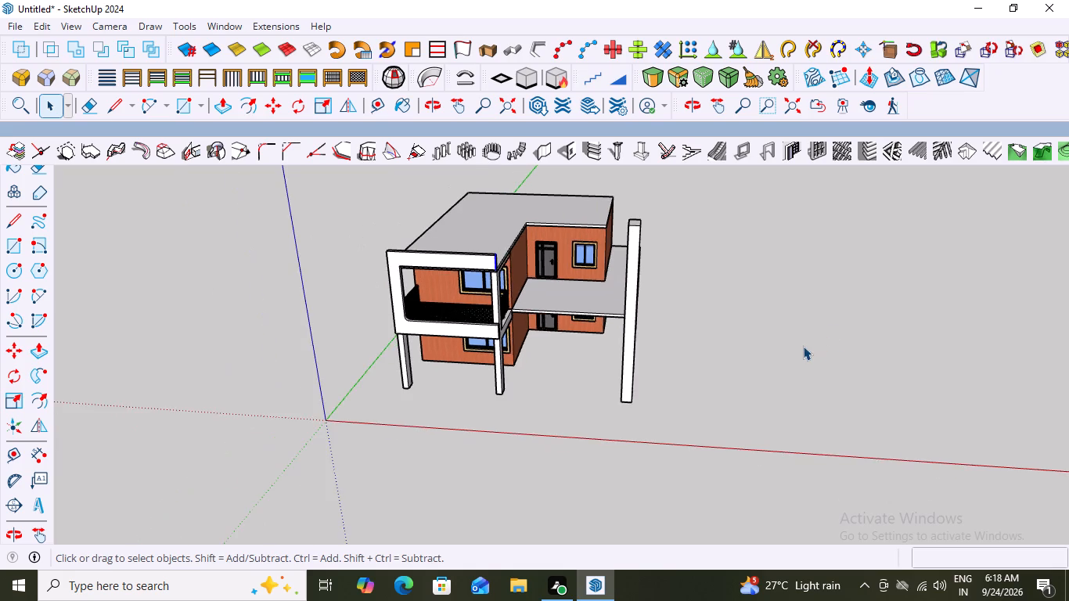
{"action": "scroll", "coordinate": [803, 346], "scroll_direction": "up", "scroll_amount": 5}
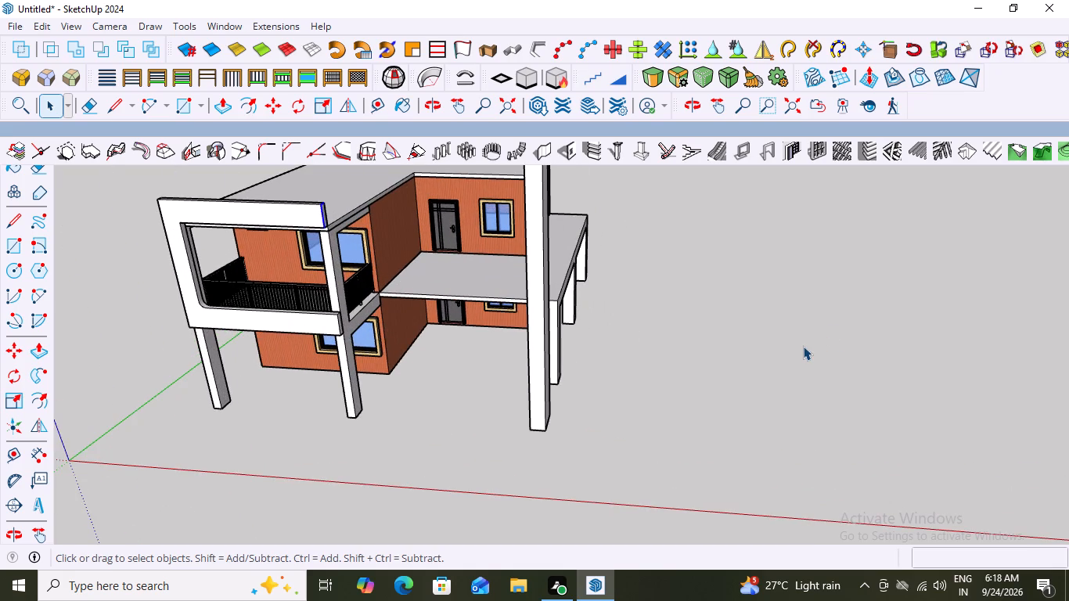
{"action": "key", "text": "r"}
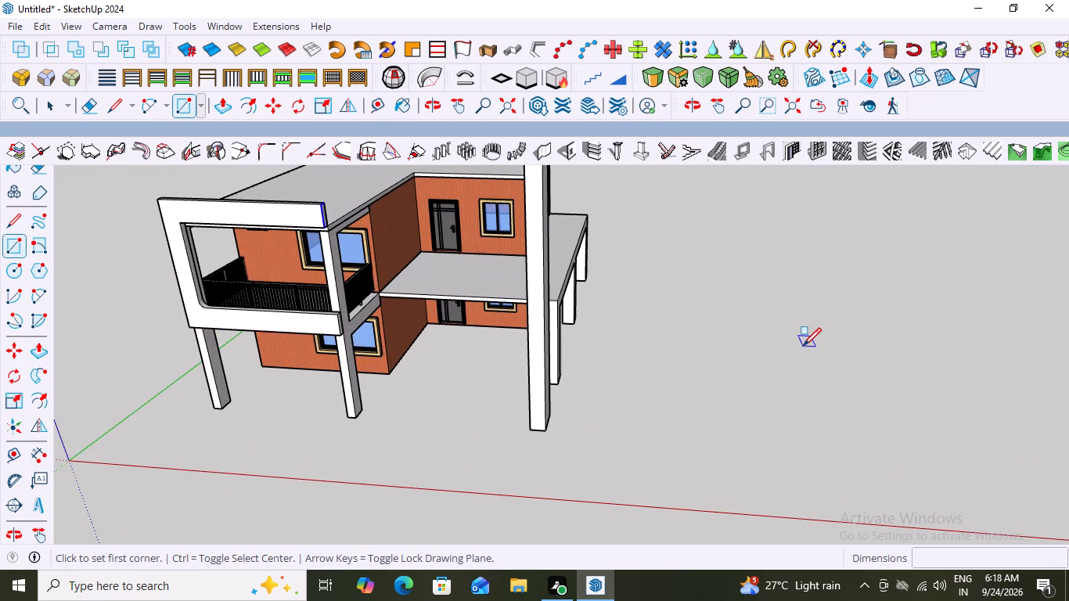
{"action": "left_click", "coordinate": [639, 372]}
{"action": "left_click", "coordinate": [671, 414]}
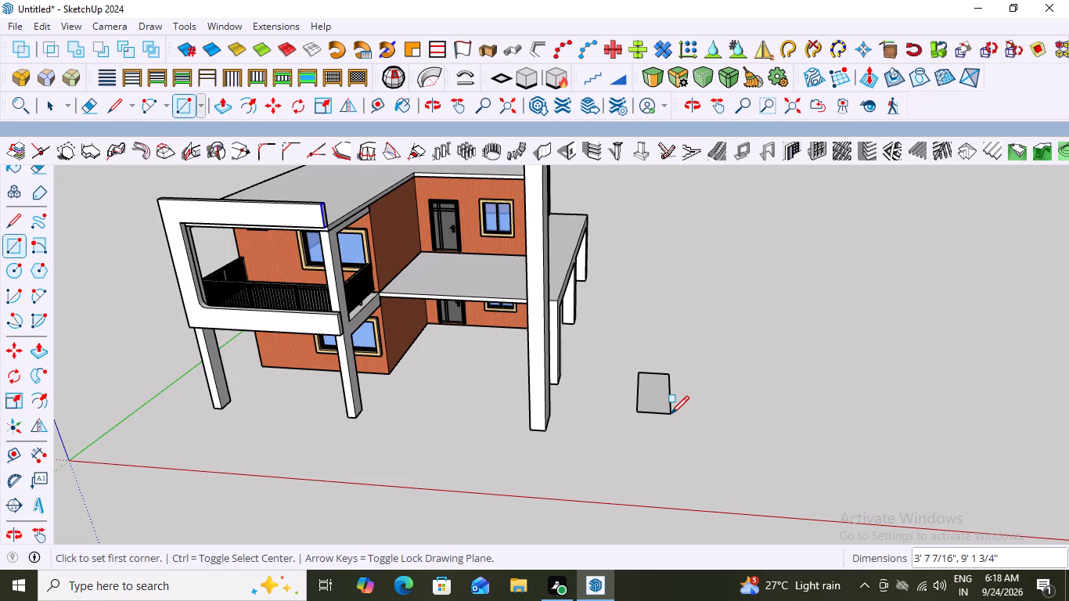
{"action": "left_click", "coordinate": [694, 370]}
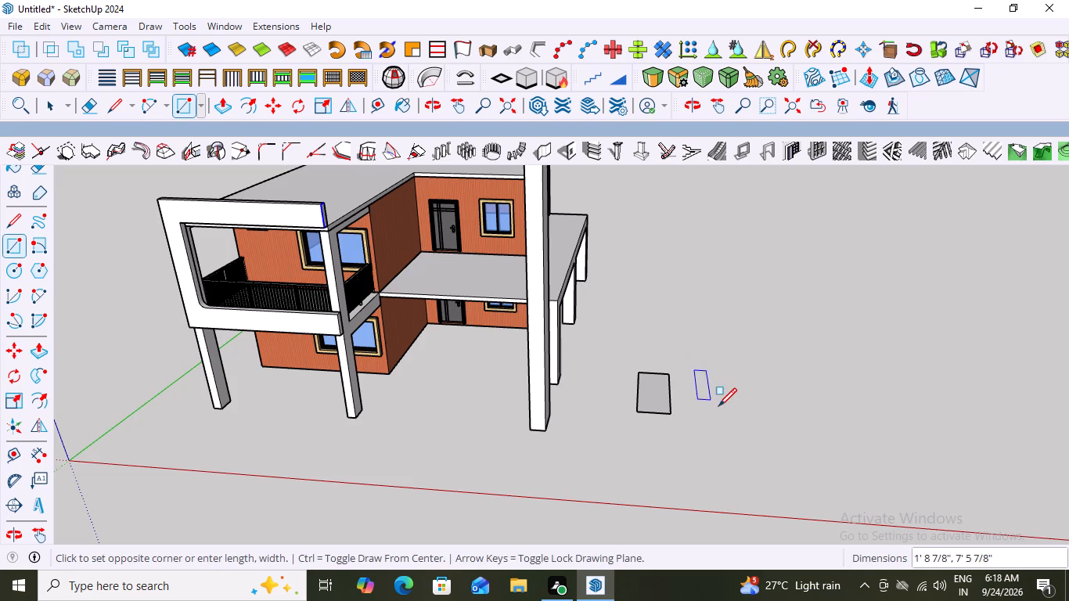
{"action": "left_click", "coordinate": [725, 406]}
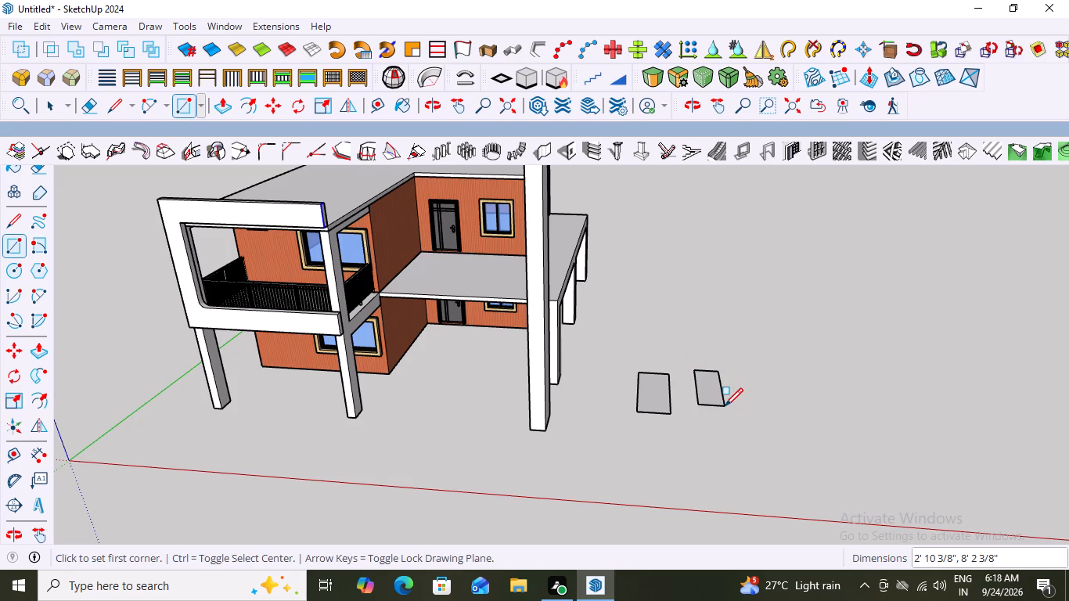
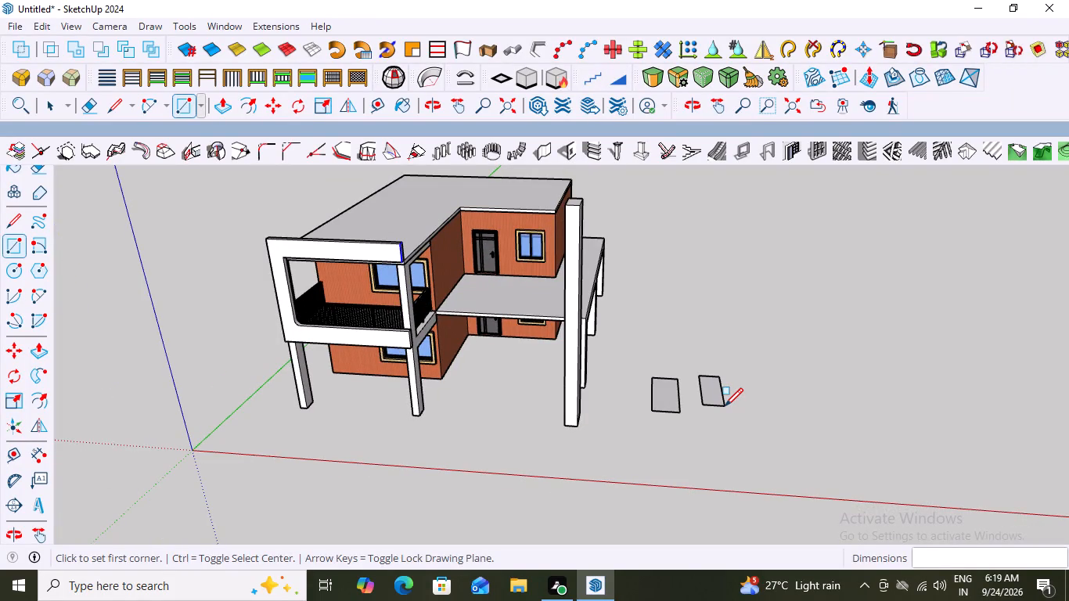
Draw two ground rectangles: about 9'2" by 5'8" from the existing right rectangle's front corner, and a separate one about 3'7" by 9'1".
{"action": "scroll", "coordinate": [725, 406], "scroll_direction": "down", "scroll_amount": 2}
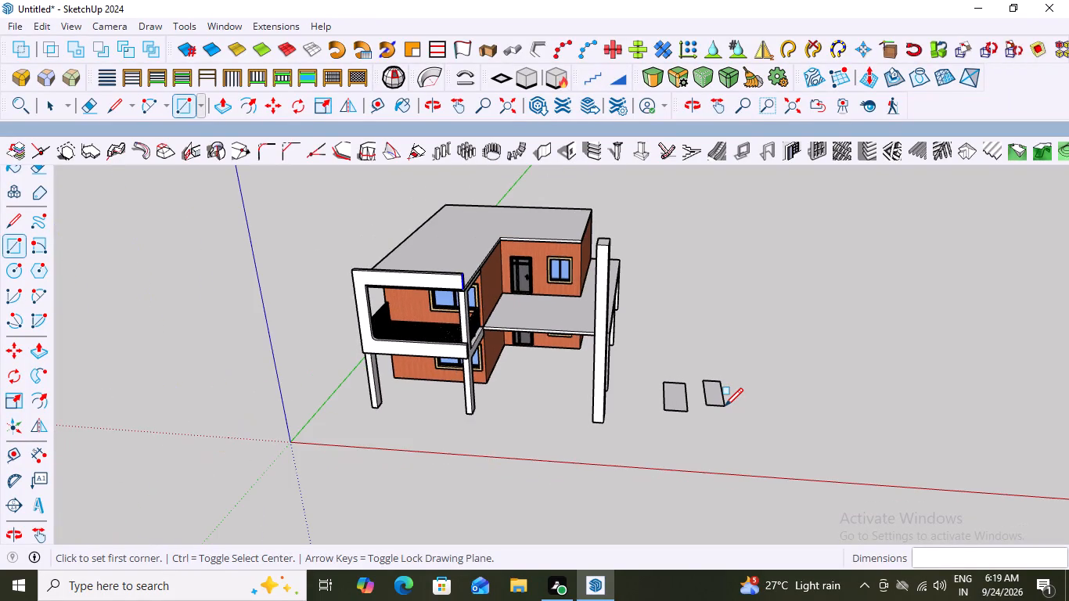
{"action": "left_click", "coordinate": [725, 406]}
{"action": "left_click", "coordinate": [692, 437]}
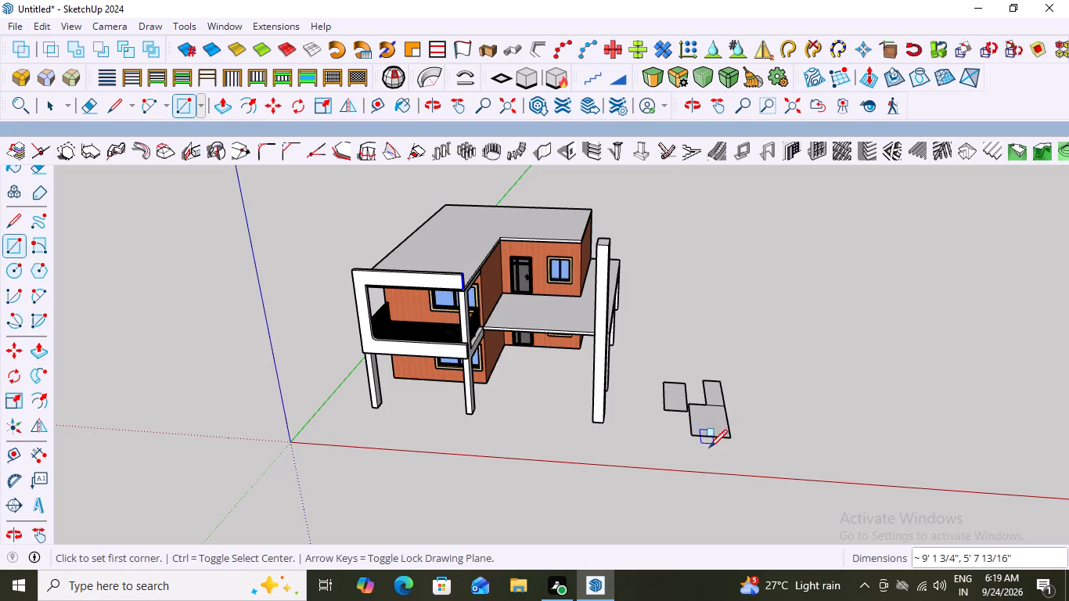
{"action": "left_click", "coordinate": [738, 381]}
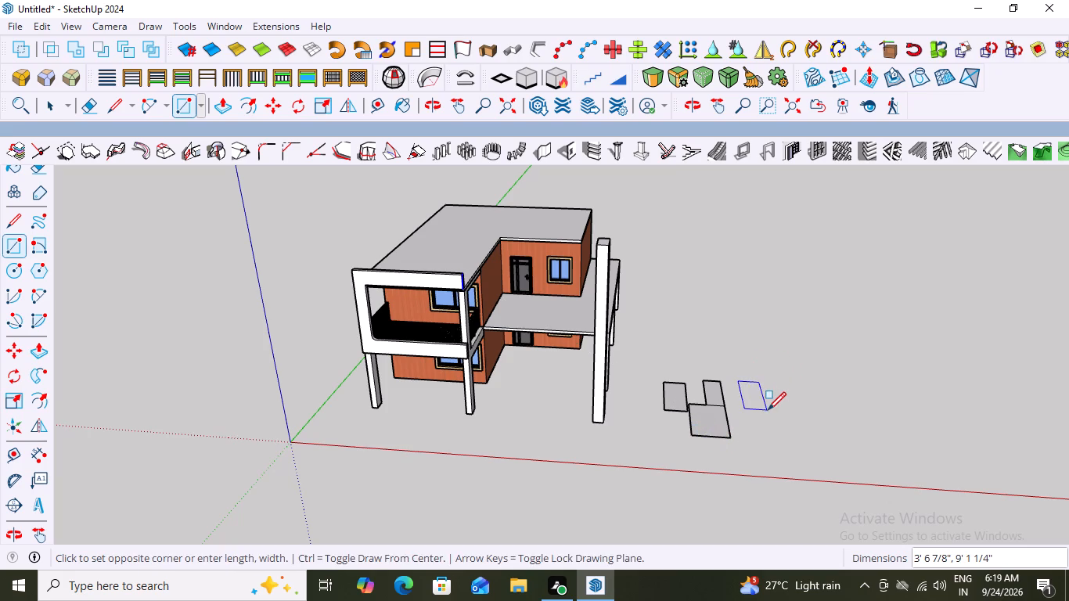
{"action": "left_click", "coordinate": [768, 410]}
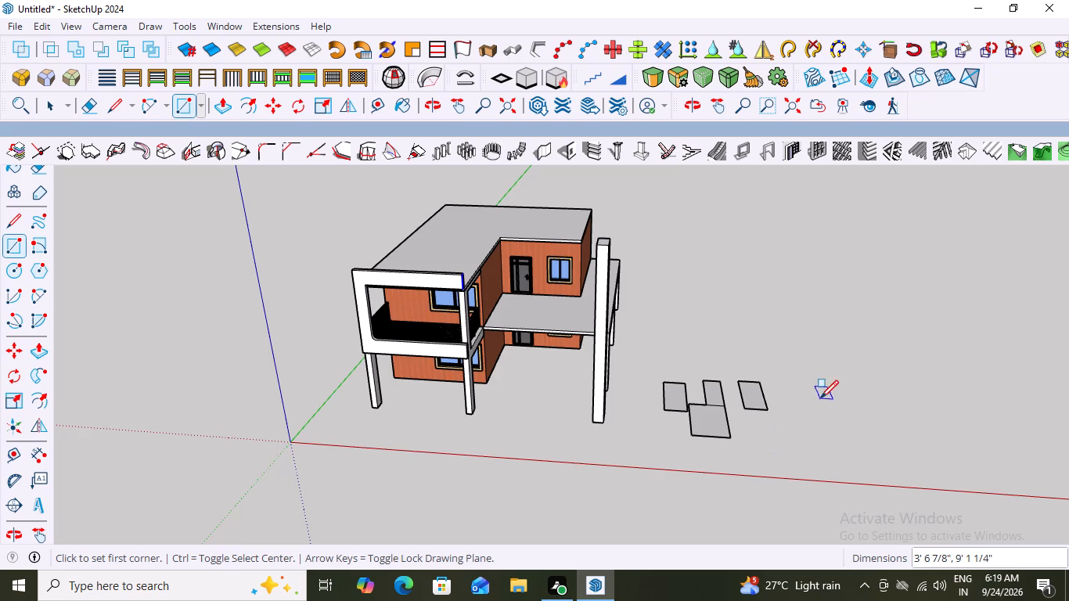
Draw a ground rectangle about 3' by 4'10" in front of the separate rightmost rectangle.
{"action": "scroll", "coordinate": [818, 436], "scroll_direction": "up", "scroll_amount": 3}
{"action": "left_click", "coordinate": [727, 433]}
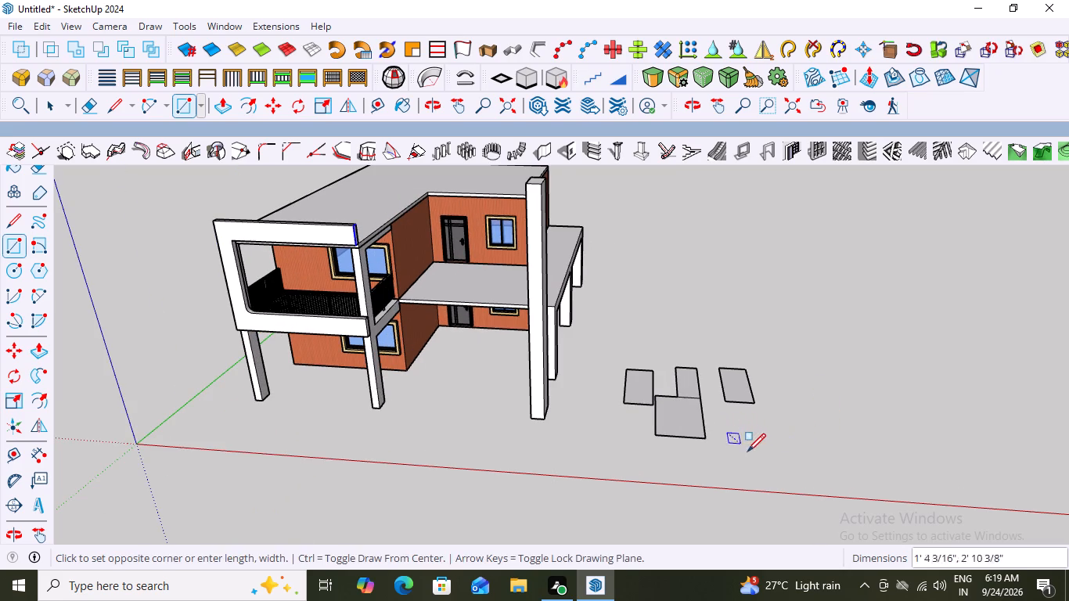
{"action": "left_click", "coordinate": [759, 458]}
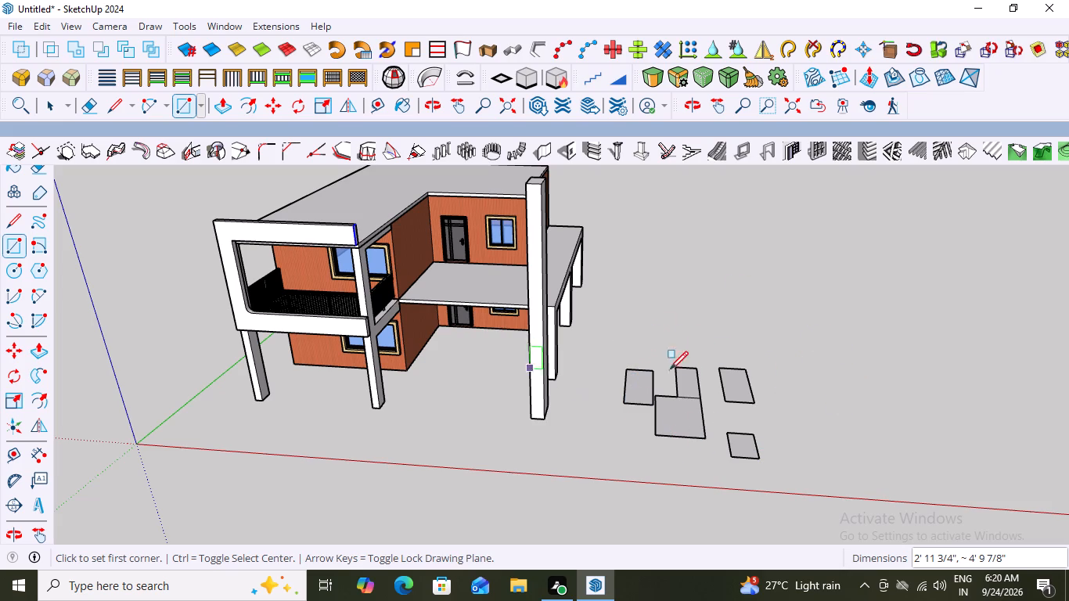
Draw a ground rectangle about 2'9" by 4'10" behind the leftmost rectangle, nearest the house.
{"action": "scroll", "coordinate": [712, 325], "scroll_direction": "up", "scroll_amount": 1}
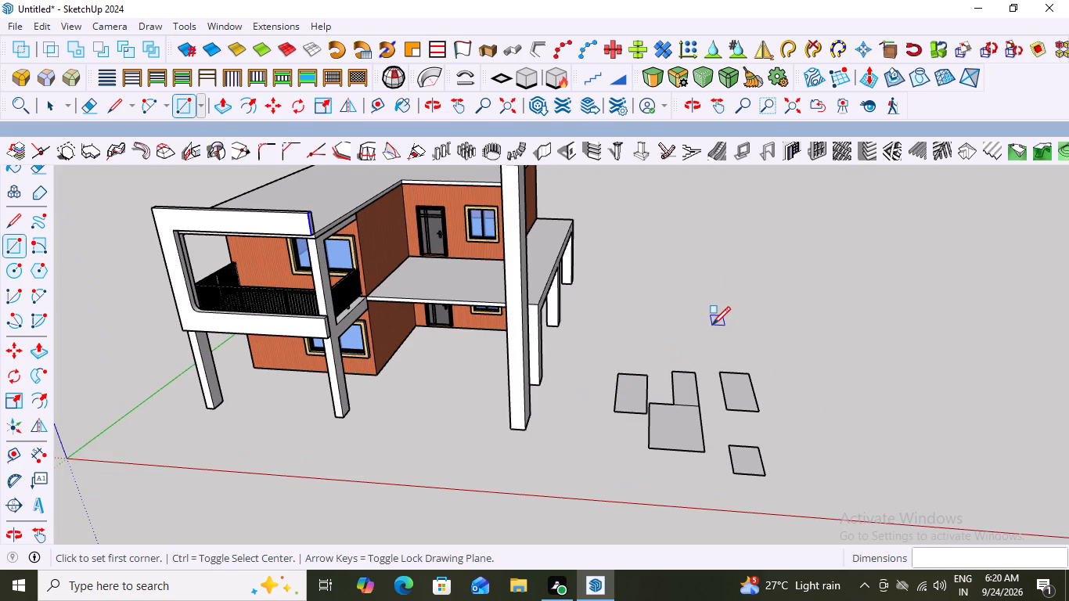
{"action": "scroll", "coordinate": [712, 325], "scroll_direction": "up", "scroll_amount": 2}
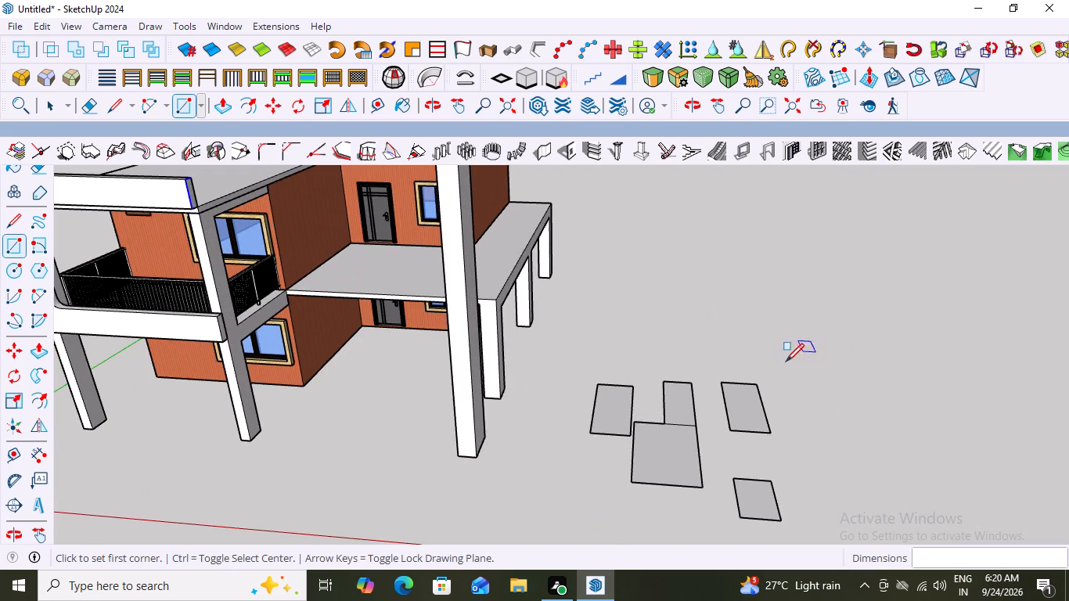
{"action": "scroll", "coordinate": [736, 371], "scroll_direction": "up", "scroll_amount": 2}
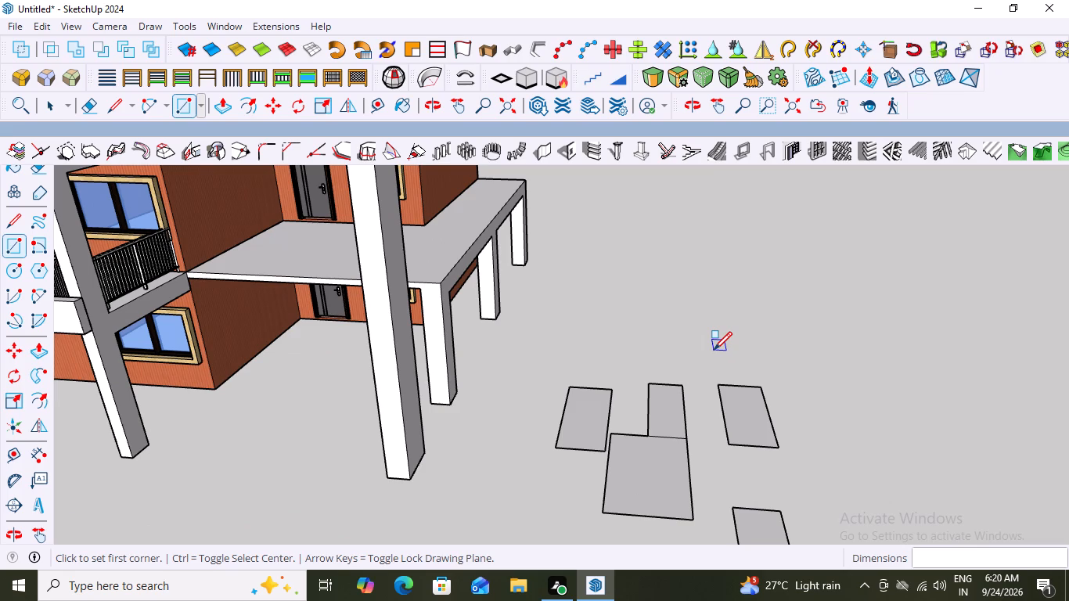
{"action": "scroll", "coordinate": [603, 346], "scroll_direction": "up", "scroll_amount": 2}
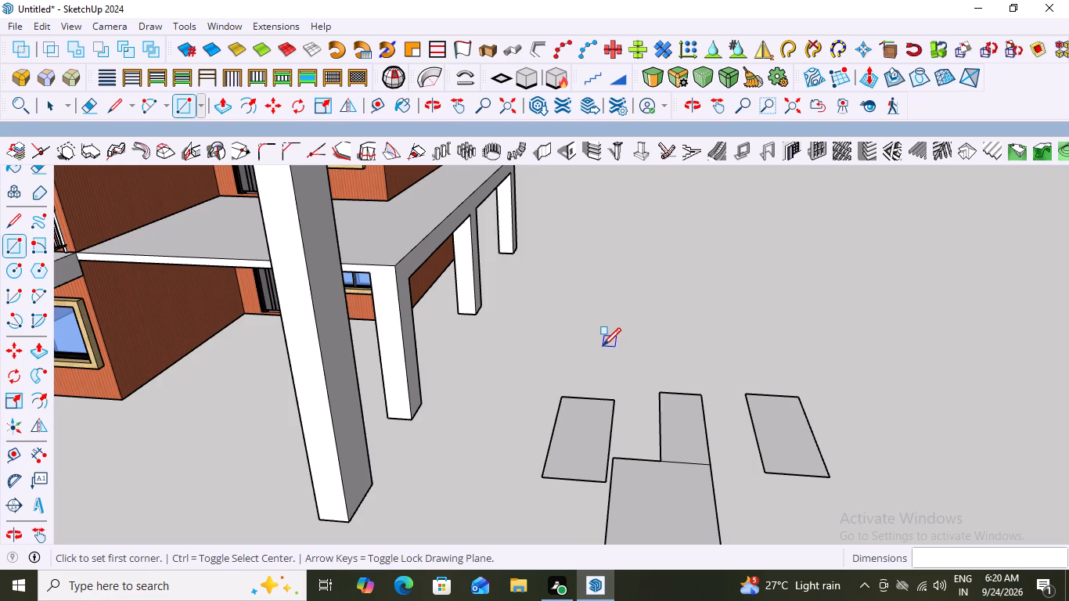
{"action": "scroll", "coordinate": [603, 346], "scroll_direction": "up", "scroll_amount": 1}
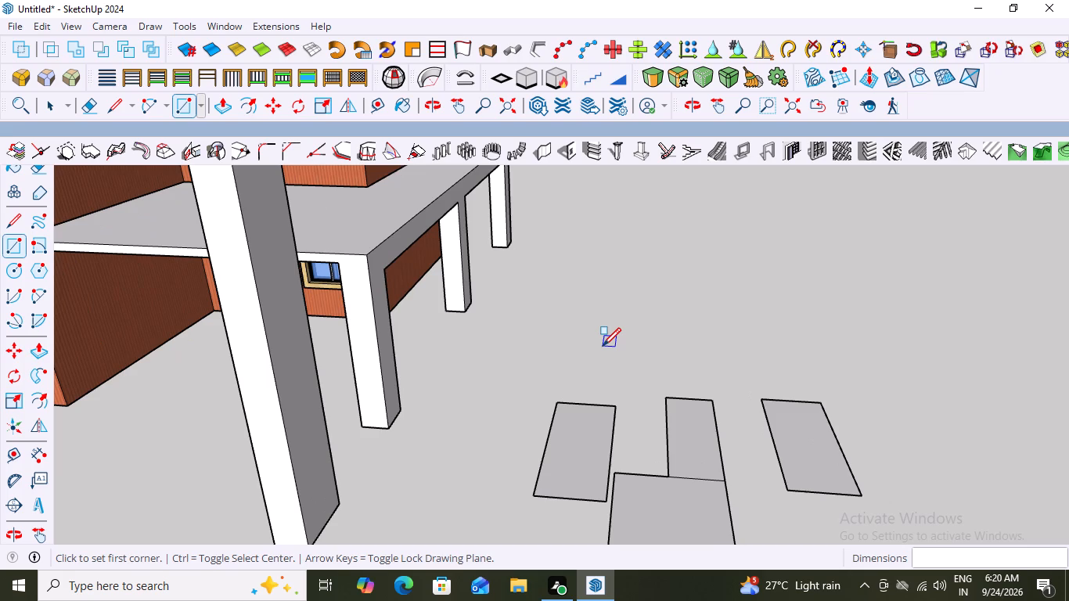
{"action": "scroll", "coordinate": [603, 346], "scroll_direction": "down", "scroll_amount": 2}
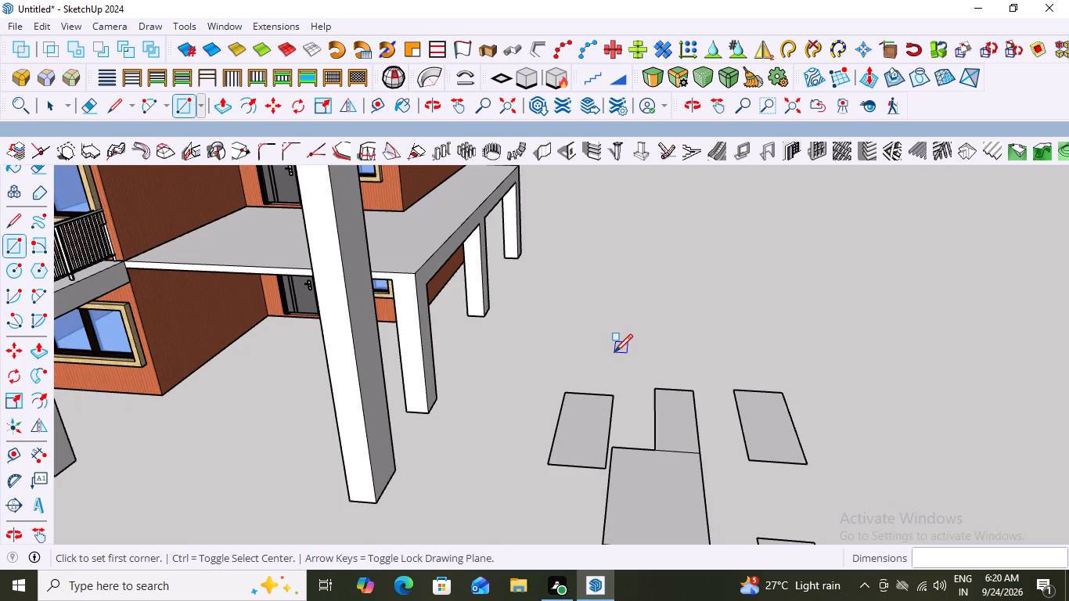
{"action": "scroll", "coordinate": [614, 352], "scroll_direction": "up", "scroll_amount": 2}
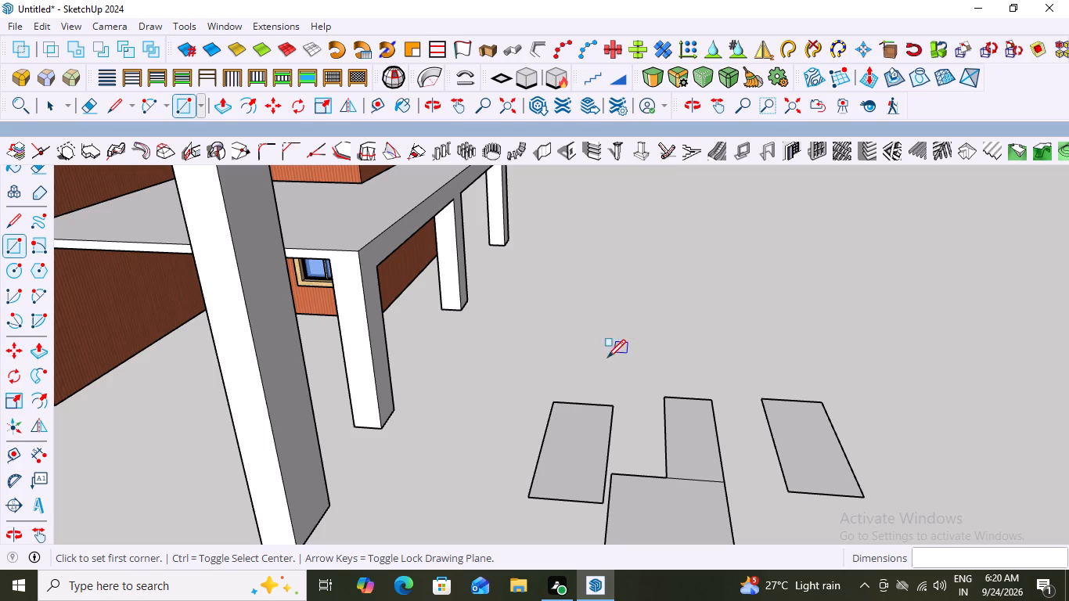
{"action": "left_click", "coordinate": [567, 337]}
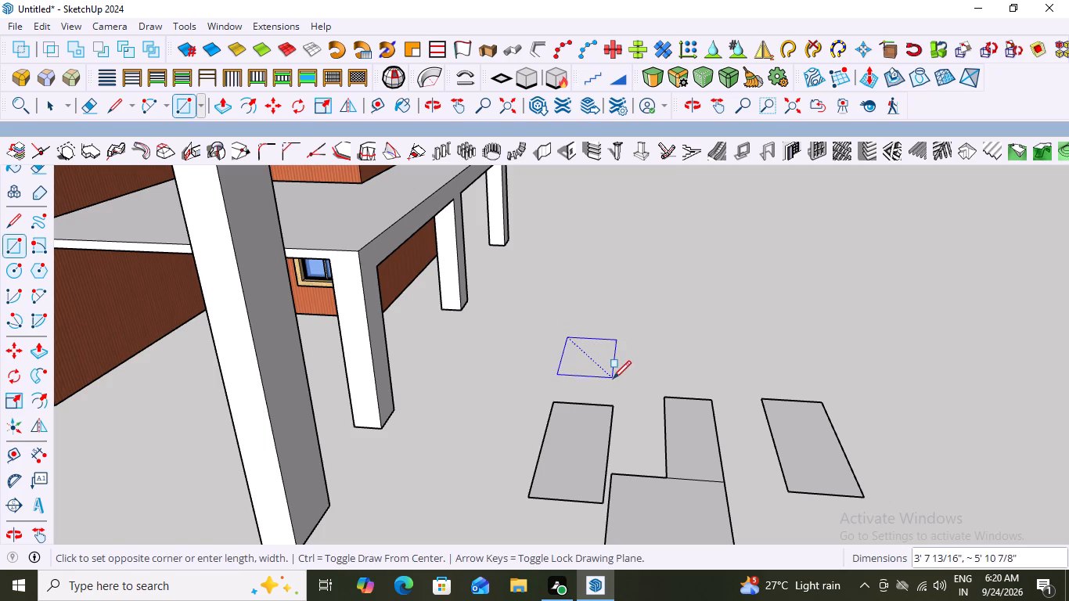
{"action": "left_click", "coordinate": [600, 370]}
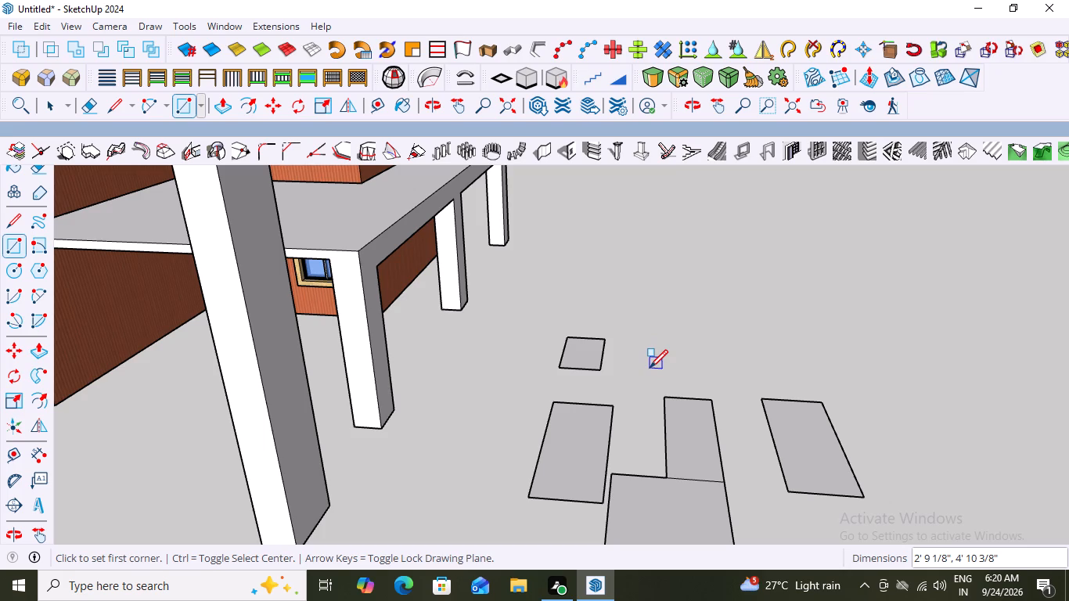
Extend the back row with two ground rectangles, about 2'9.5" by 2'9.5" and about 1'11" by 5'1".
{"action": "scroll", "coordinate": [650, 368], "scroll_direction": "down", "scroll_amount": 2}
{"action": "scroll", "coordinate": [650, 368], "scroll_direction": "up", "scroll_amount": 2}
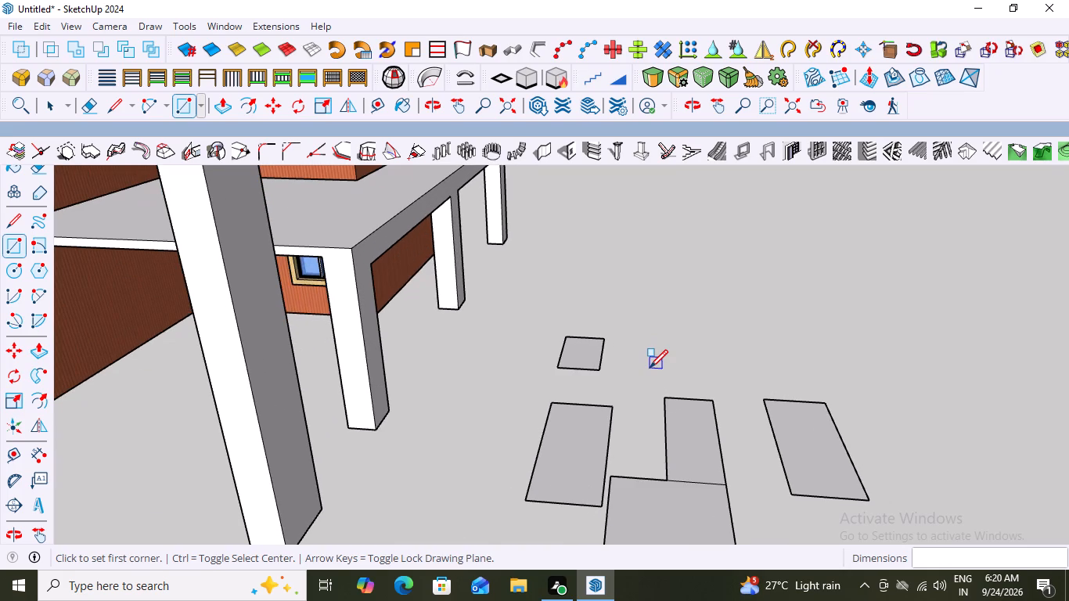
{"action": "left_click", "coordinate": [632, 331]}
{"action": "left_click", "coordinate": [675, 350]}
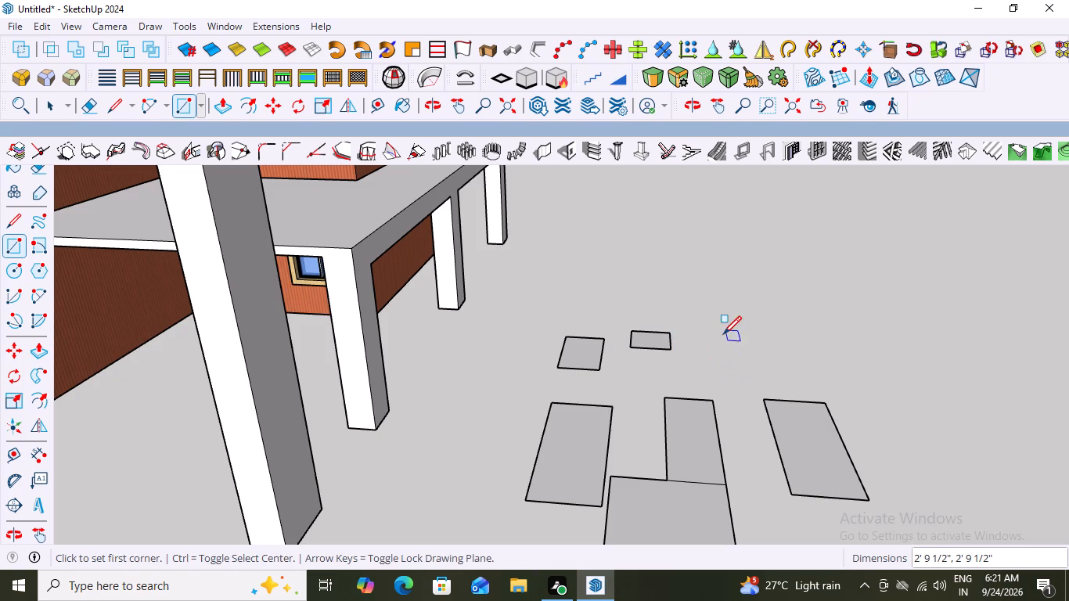
{"action": "left_click", "coordinate": [694, 325]}
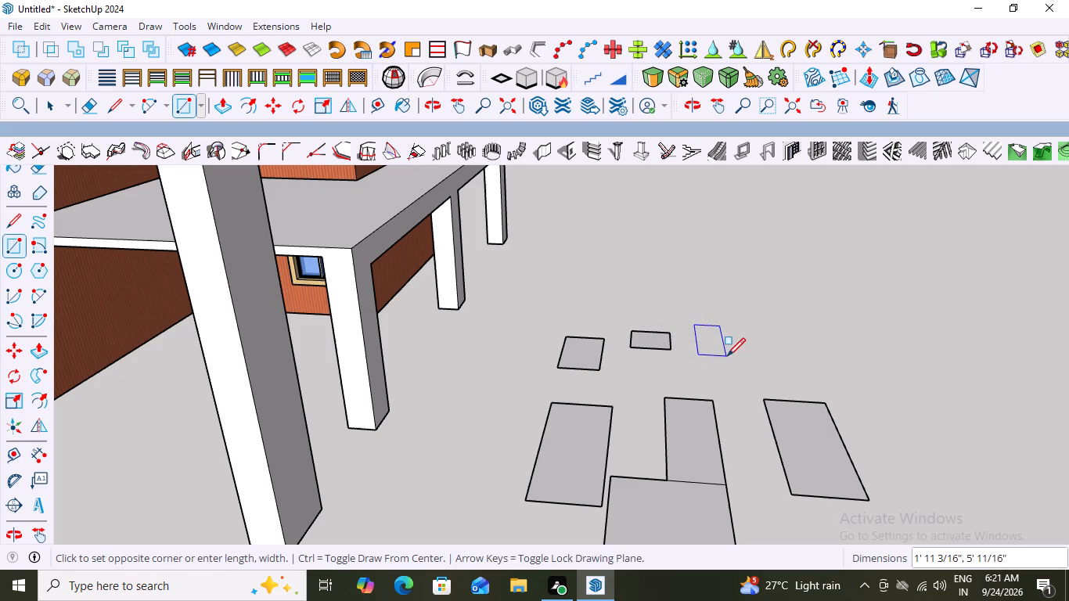
{"action": "left_click", "coordinate": [727, 356]}
Draw rectangles about 2'2" by 2'9" in front of the back row's middle piece and 3' by 5'2" behind its leftmost piece.
{"action": "scroll", "coordinate": [642, 423], "scroll_direction": "up", "scroll_amount": 3}
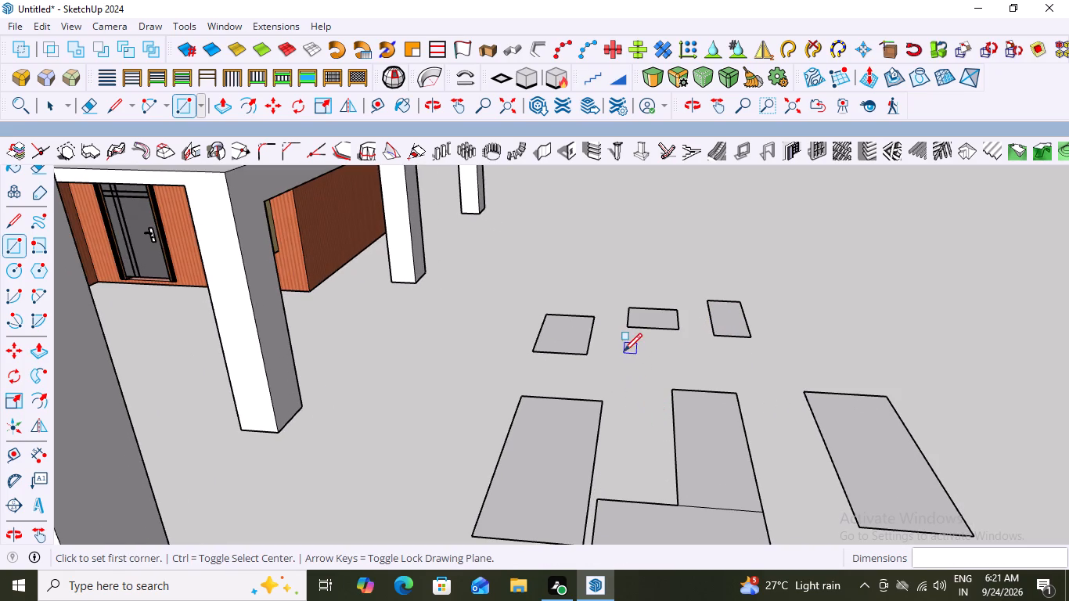
{"action": "left_click", "coordinate": [624, 351]}
{"action": "left_click", "coordinate": [668, 380]}
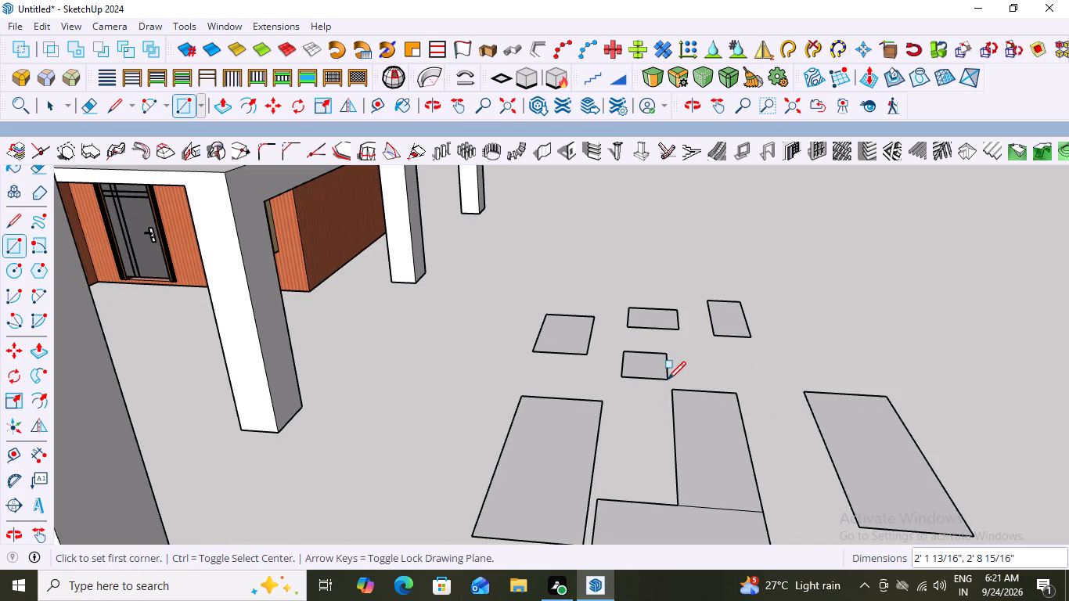
{"action": "left_click", "coordinate": [558, 276]}
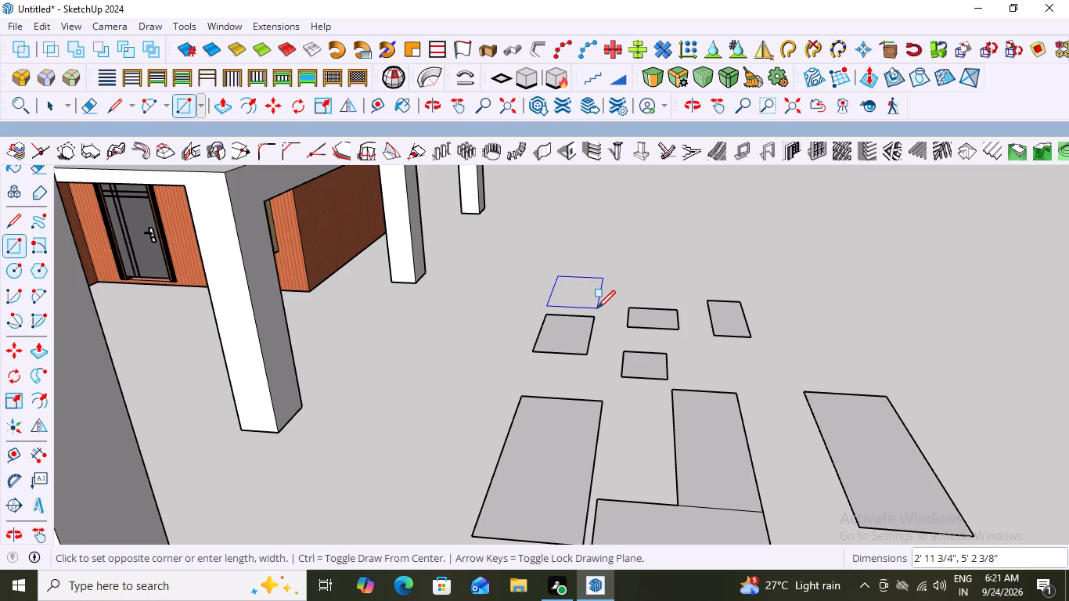
{"action": "left_click", "coordinate": [597, 308]}
Draw a ground rectangle about 2'3" by 3'8" behind the middle piece of the small group.
{"action": "scroll", "coordinate": [610, 380], "scroll_direction": "down", "scroll_amount": 3}
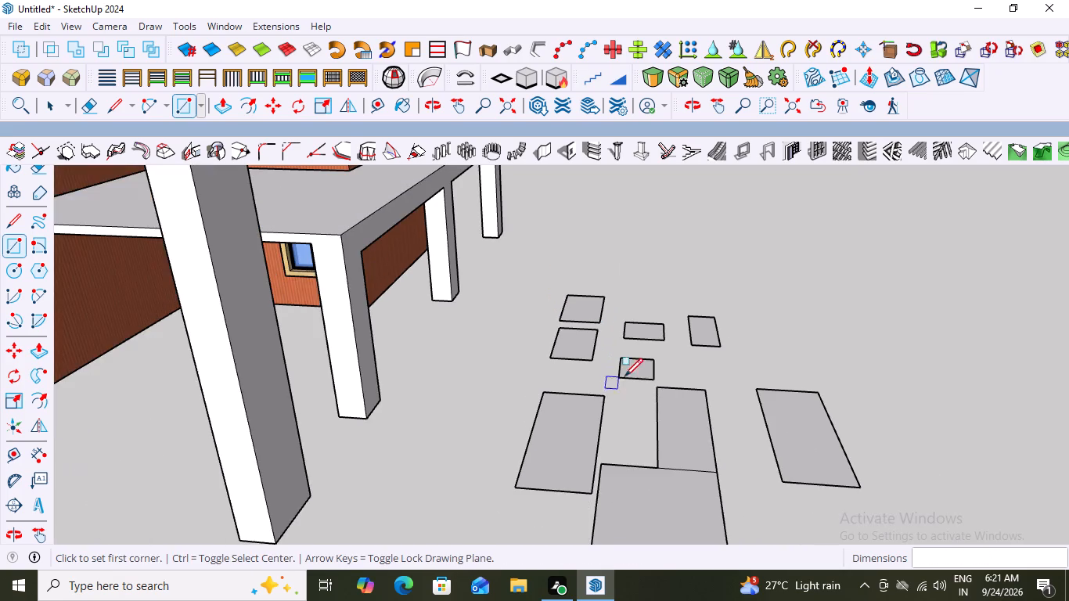
{"action": "scroll", "coordinate": [658, 279], "scroll_direction": "up", "scroll_amount": 2}
{"action": "left_click", "coordinate": [618, 299]}
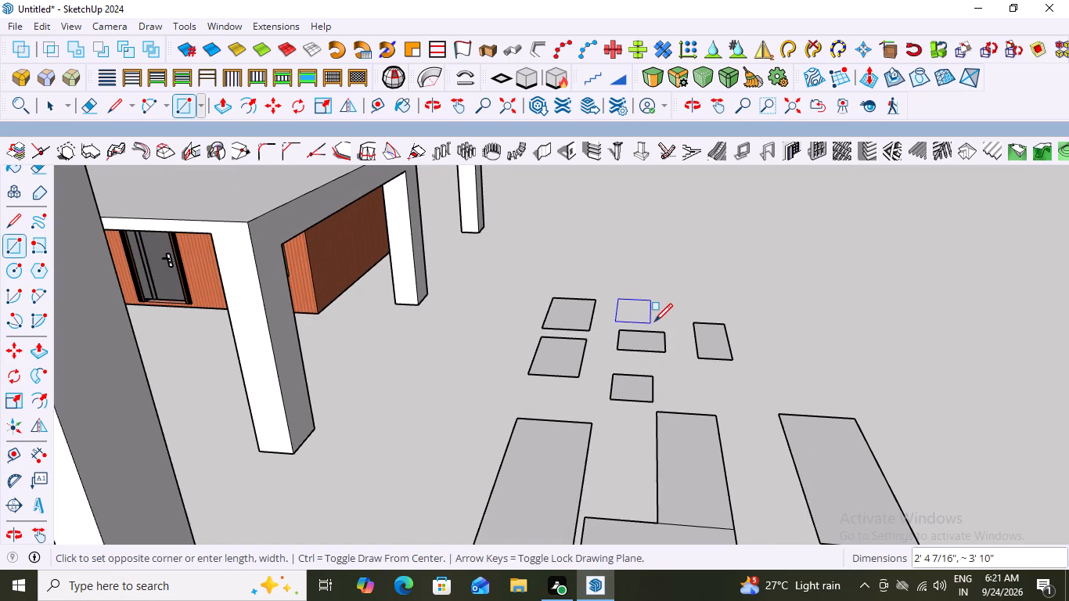
{"action": "left_click", "coordinate": [651, 322]}
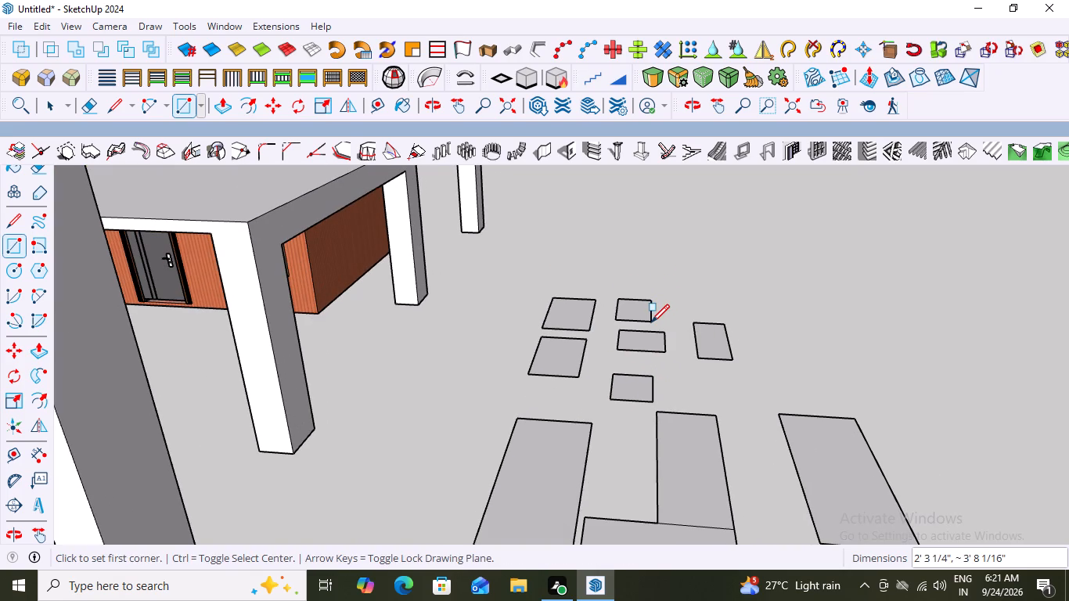
Draw a ground rectangle about 1'5" by 1'11" just right of the group's front middle piece.
{"action": "scroll", "coordinate": [626, 367], "scroll_direction": "down", "scroll_amount": 1}
{"action": "scroll", "coordinate": [676, 395], "scroll_direction": "up", "scroll_amount": 3}
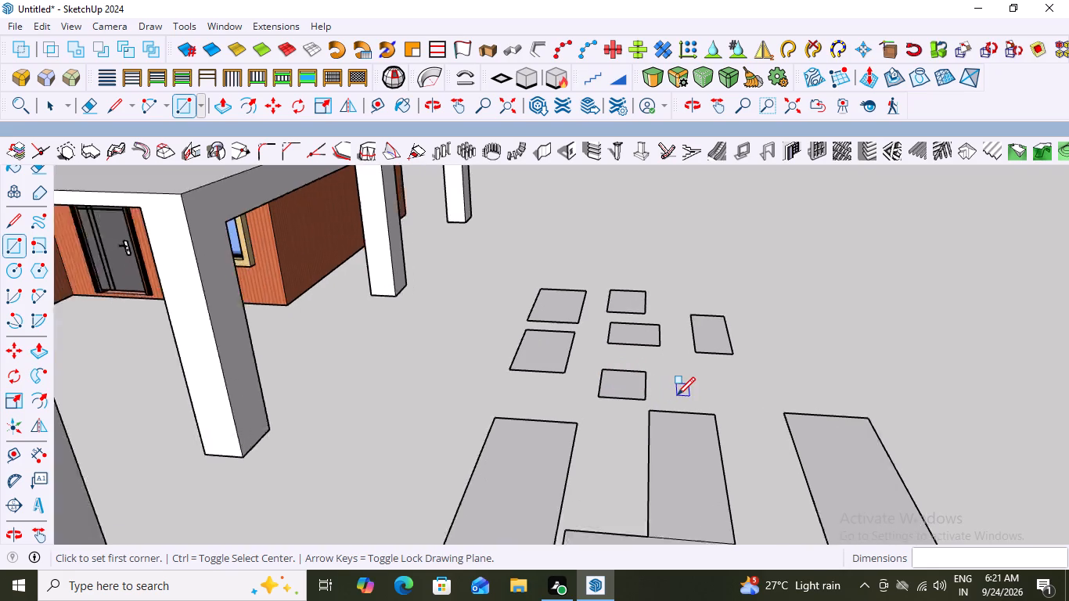
{"action": "left_click", "coordinate": [650, 375]}
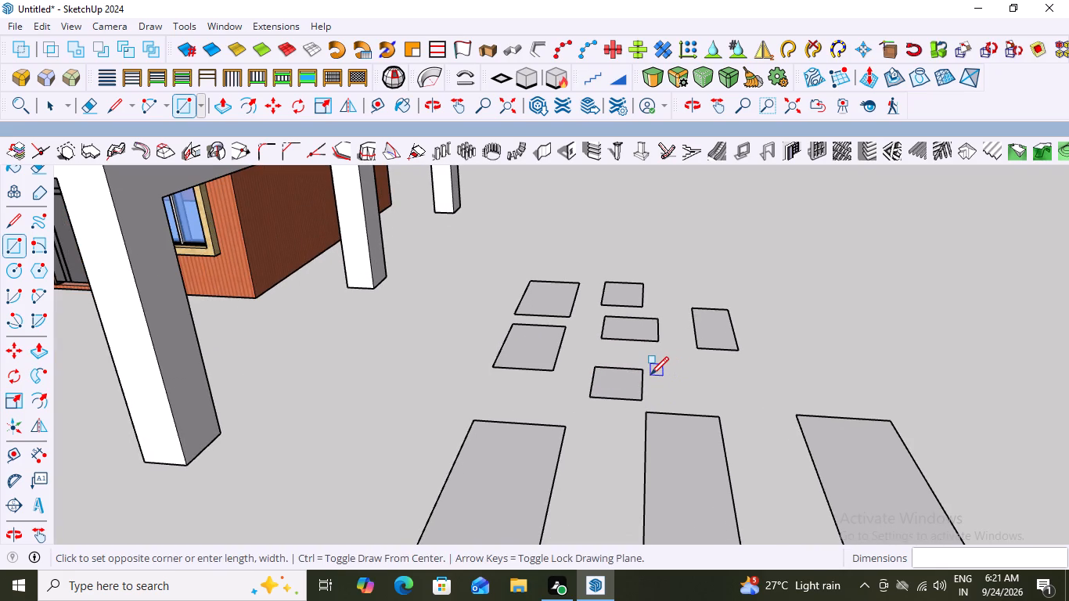
{"action": "left_click", "coordinate": [686, 399]}
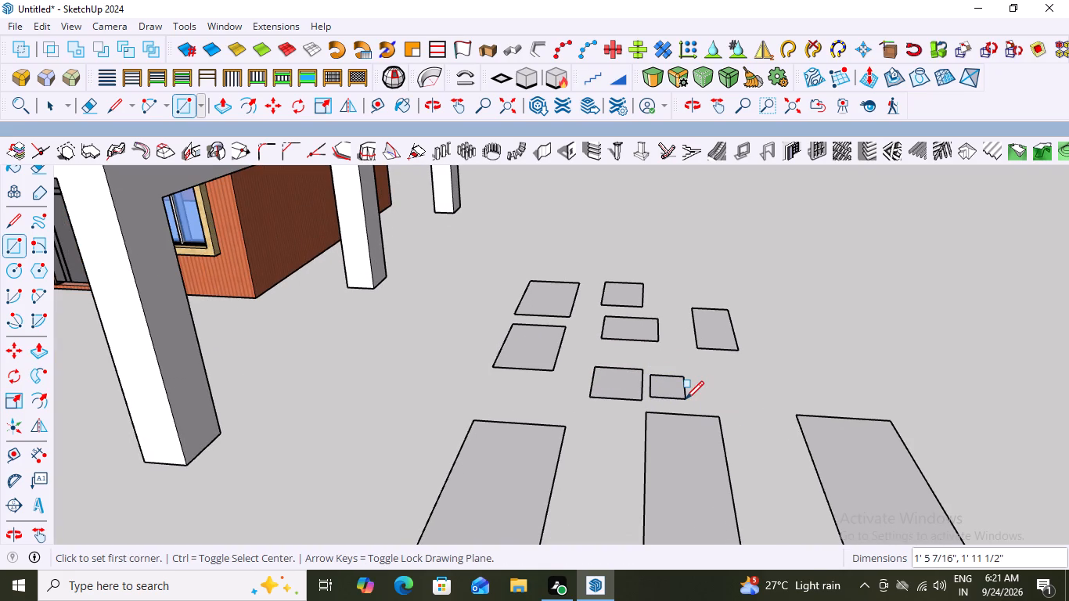
Draw another ground rectangle about 1'4" by 1'11" at the right end of the group's front row.
{"action": "scroll", "coordinate": [607, 418], "scroll_direction": "down", "scroll_amount": 2}
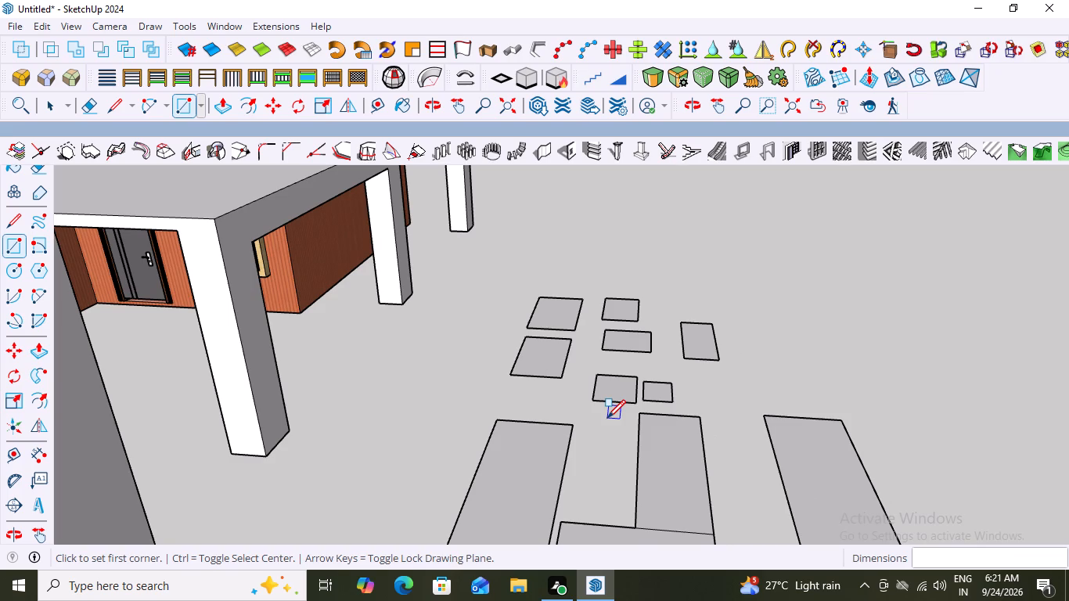
{"action": "scroll", "coordinate": [722, 388], "scroll_direction": "up", "scroll_amount": 2}
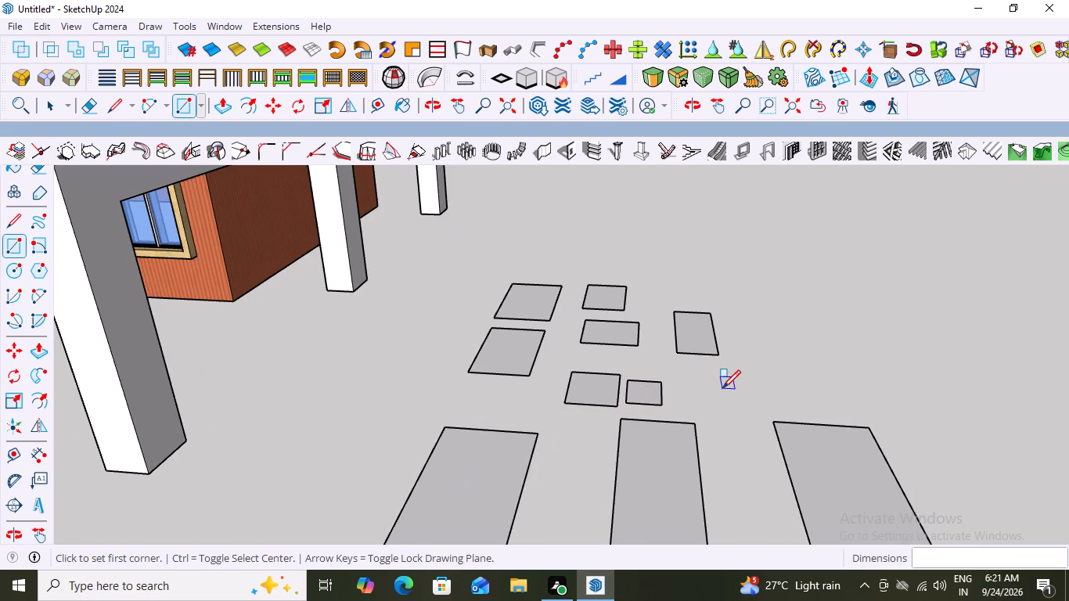
{"action": "scroll", "coordinate": [672, 400], "scroll_direction": "up", "scroll_amount": 2}
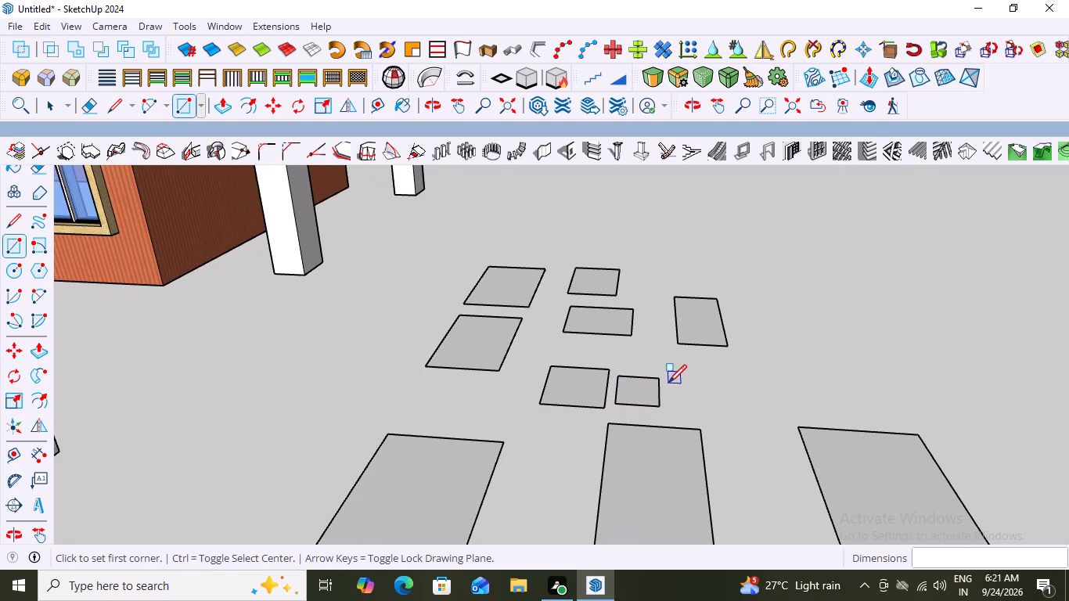
{"action": "scroll", "coordinate": [665, 380], "scroll_direction": "up", "scroll_amount": 2}
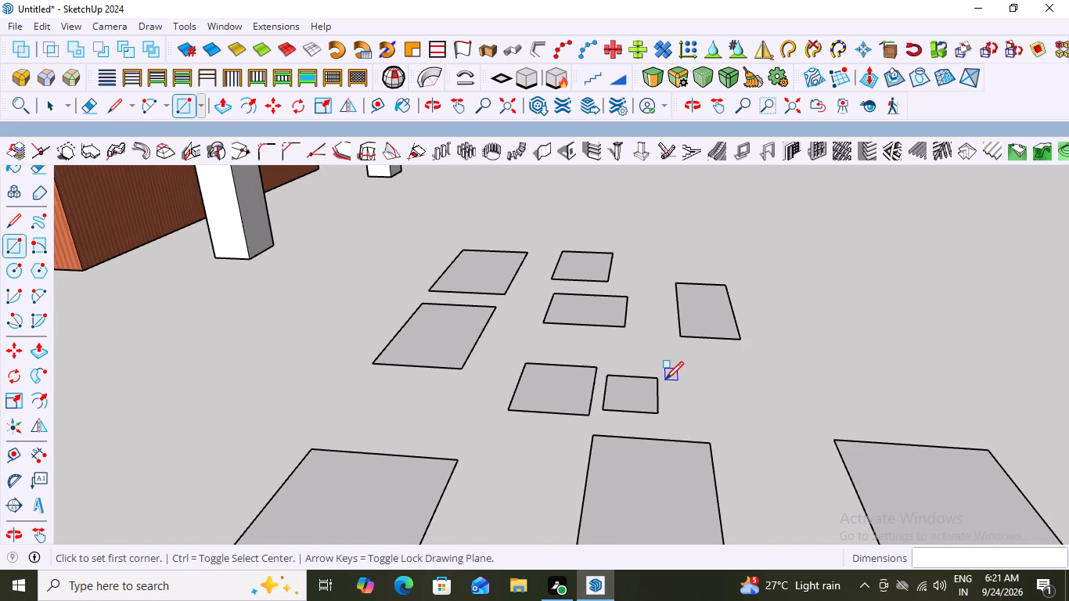
{"action": "left_click", "coordinate": [665, 380]}
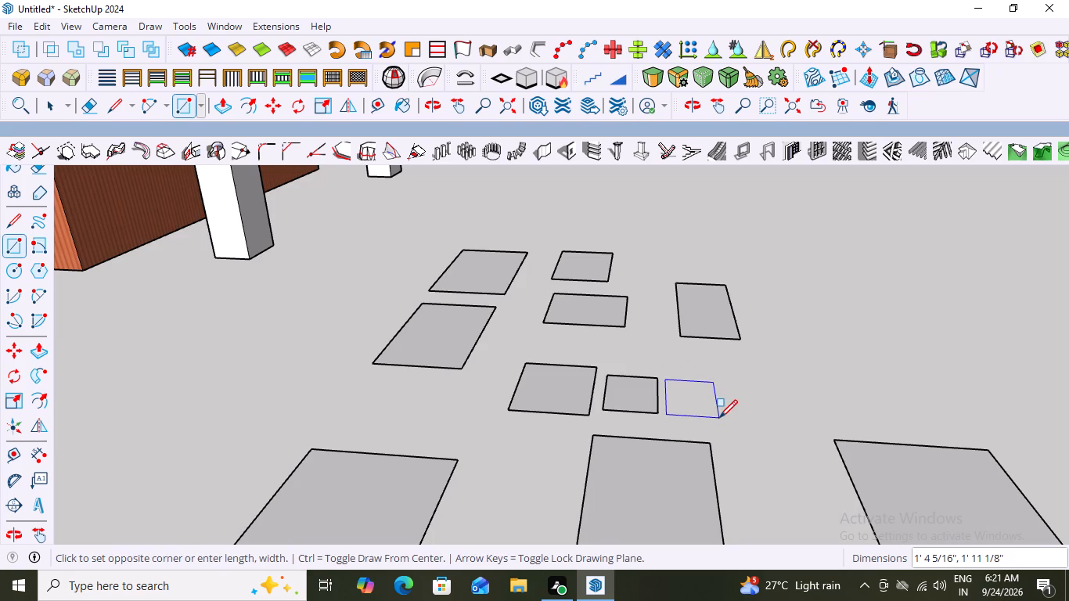
{"action": "left_click", "coordinate": [717, 418]}
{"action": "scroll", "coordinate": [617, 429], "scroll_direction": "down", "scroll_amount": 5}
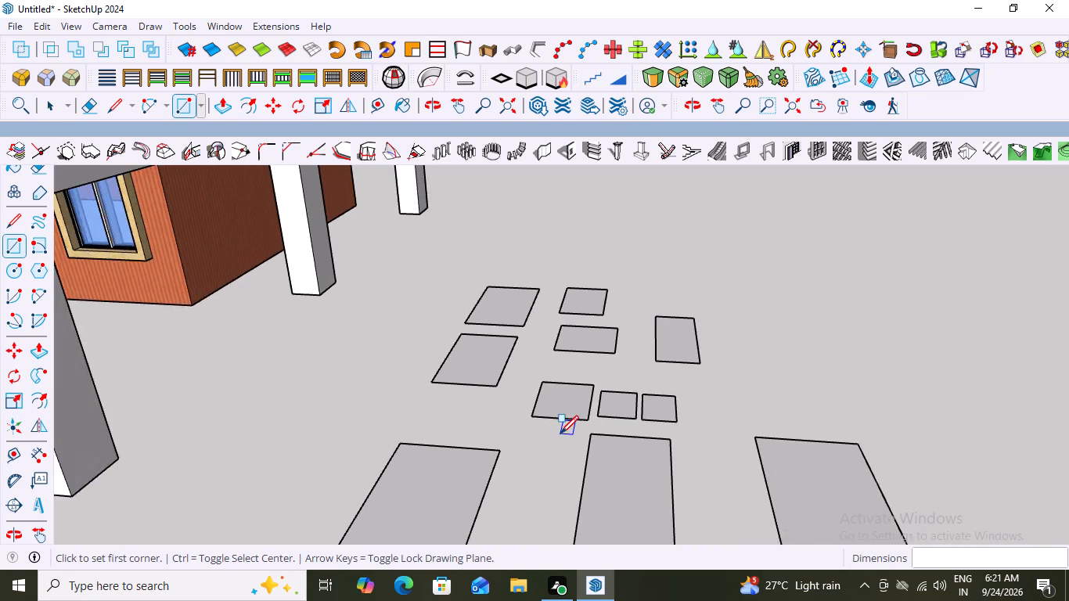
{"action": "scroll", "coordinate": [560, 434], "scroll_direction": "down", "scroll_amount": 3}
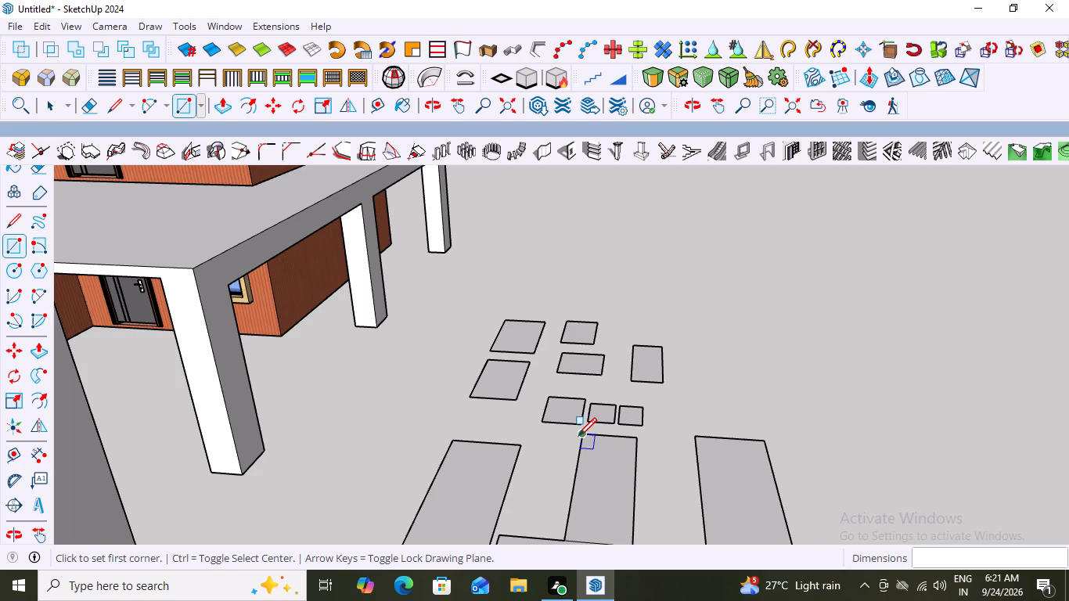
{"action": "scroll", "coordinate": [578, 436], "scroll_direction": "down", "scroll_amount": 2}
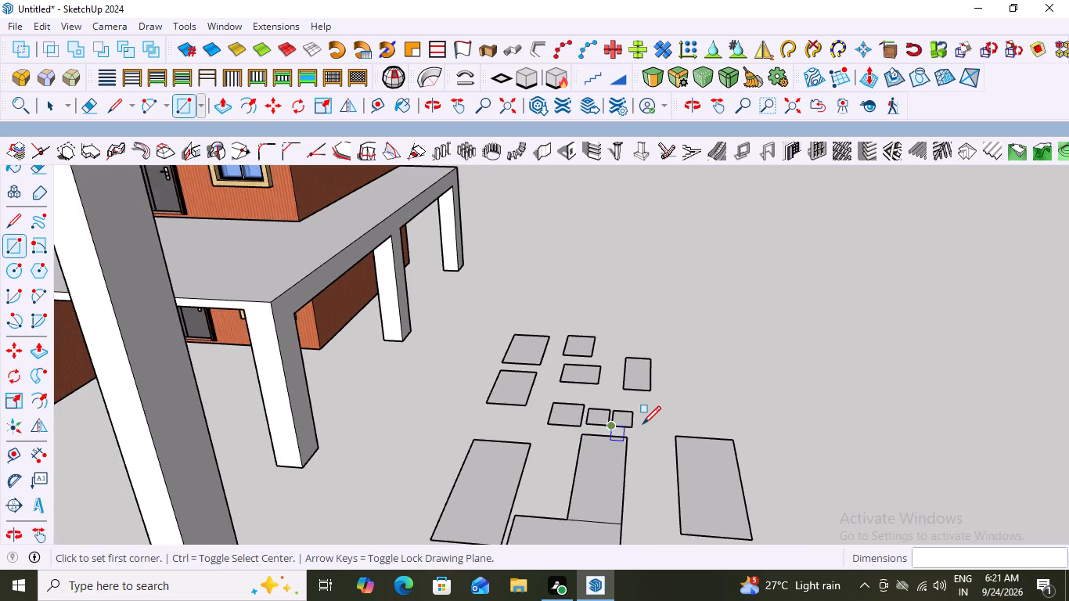
Draw a ground rectangle about 1'1" by 1'10" at the right end of the small group's front row.
{"action": "scroll", "coordinate": [642, 424], "scroll_direction": "up", "scroll_amount": 6}
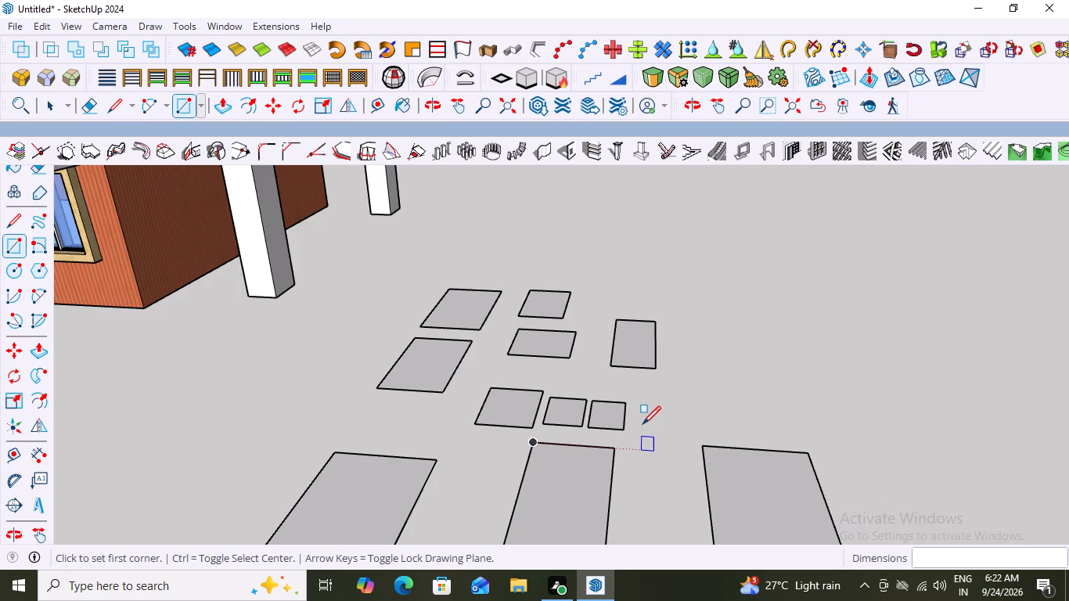
{"action": "scroll", "coordinate": [642, 424], "scroll_direction": "up", "scroll_amount": 3}
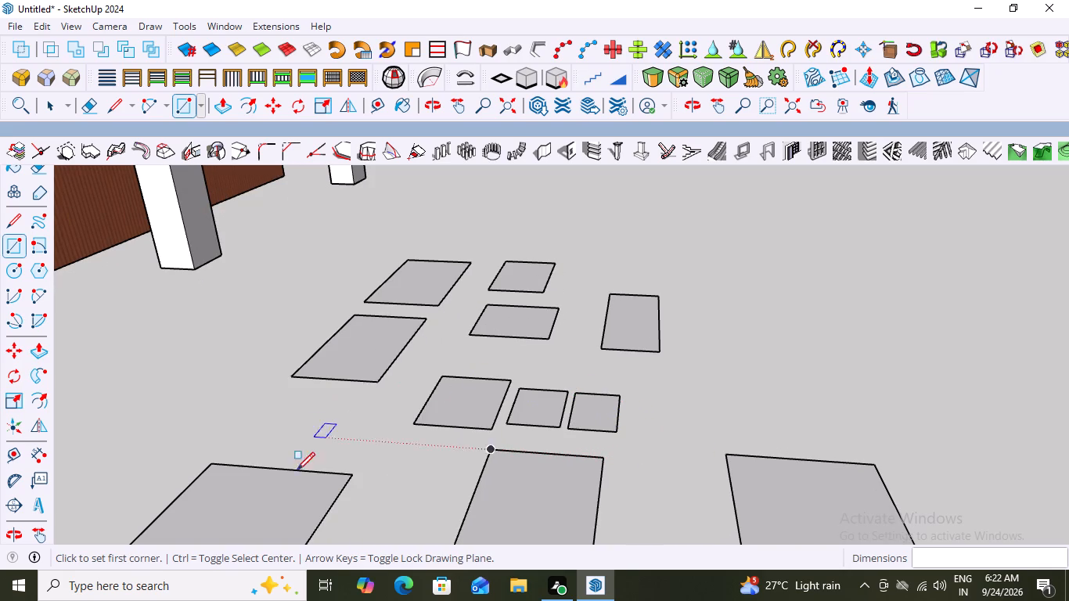
{"action": "scroll", "coordinate": [636, 437], "scroll_direction": "up", "scroll_amount": 2}
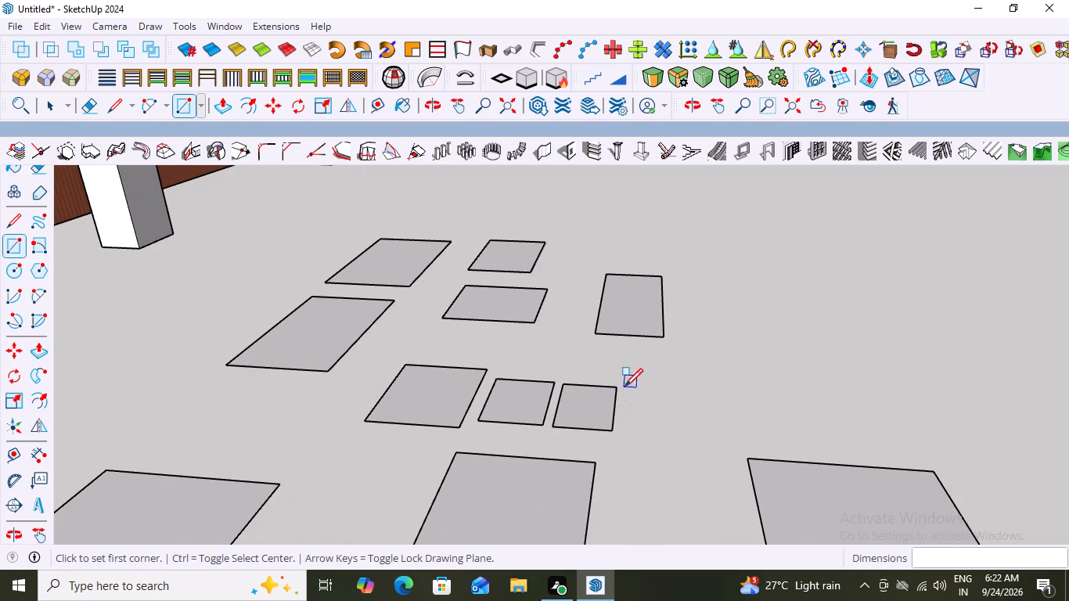
{"action": "left_click", "coordinate": [629, 390]}
{"action": "left_click", "coordinate": [677, 435]}
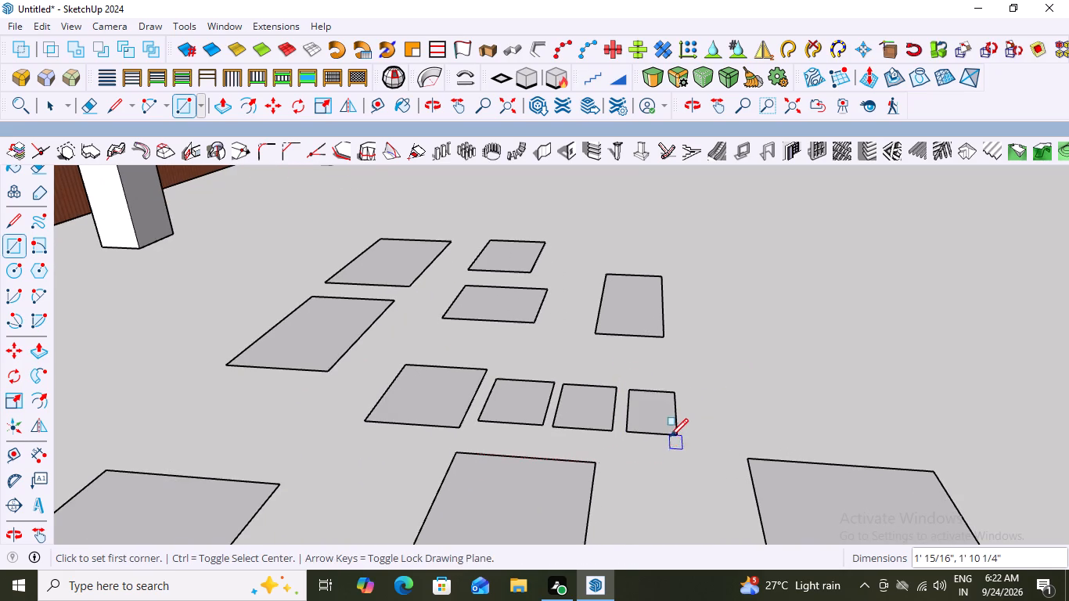
Draw a ground rectangle about 1'3" by 1'3" in the gap between the small group's leftmost slabs and the large leftmost slab.
{"action": "scroll", "coordinate": [671, 426], "scroll_direction": "down", "scroll_amount": 6}
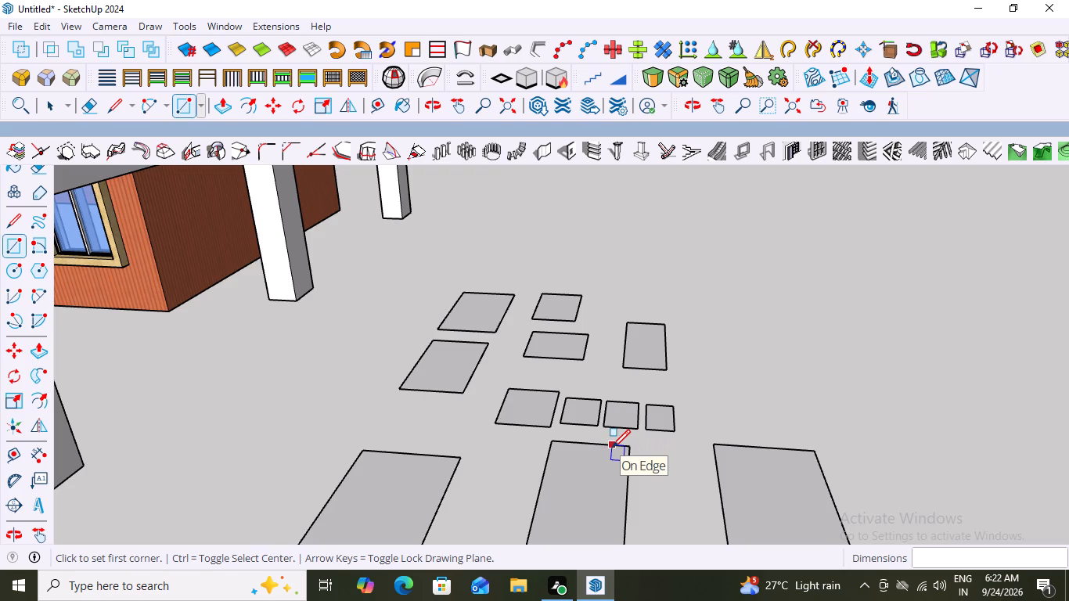
{"action": "scroll", "coordinate": [646, 437], "scroll_direction": "up", "scroll_amount": 2}
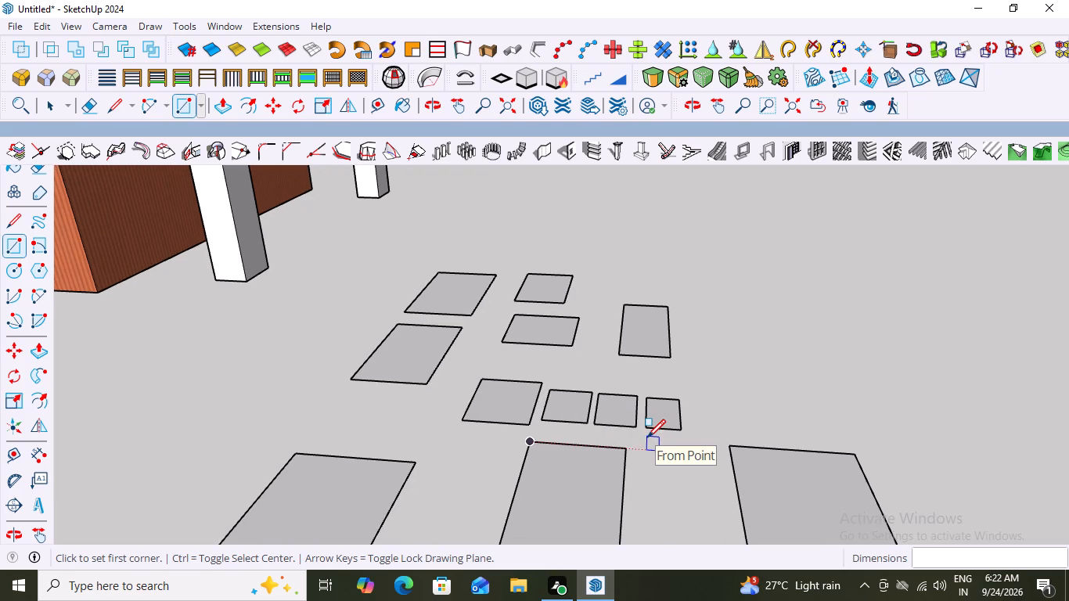
{"action": "scroll", "coordinate": [647, 437], "scroll_direction": "down", "scroll_amount": 5}
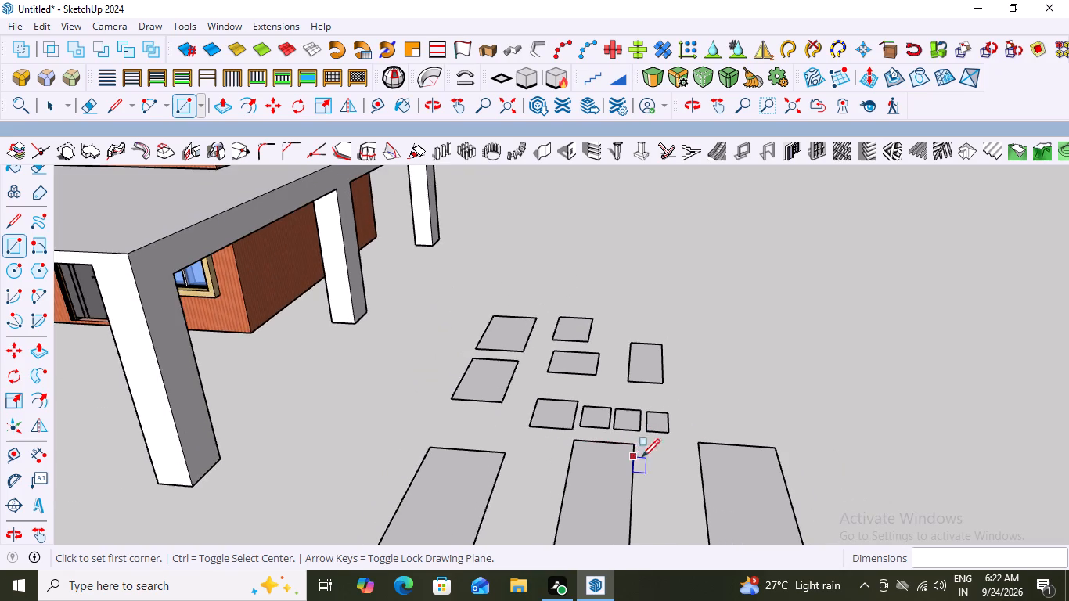
{"action": "scroll", "coordinate": [693, 433], "scroll_direction": "up", "scroll_amount": 6}
{"action": "scroll", "coordinate": [366, 428], "scroll_direction": "down", "scroll_amount": 3}
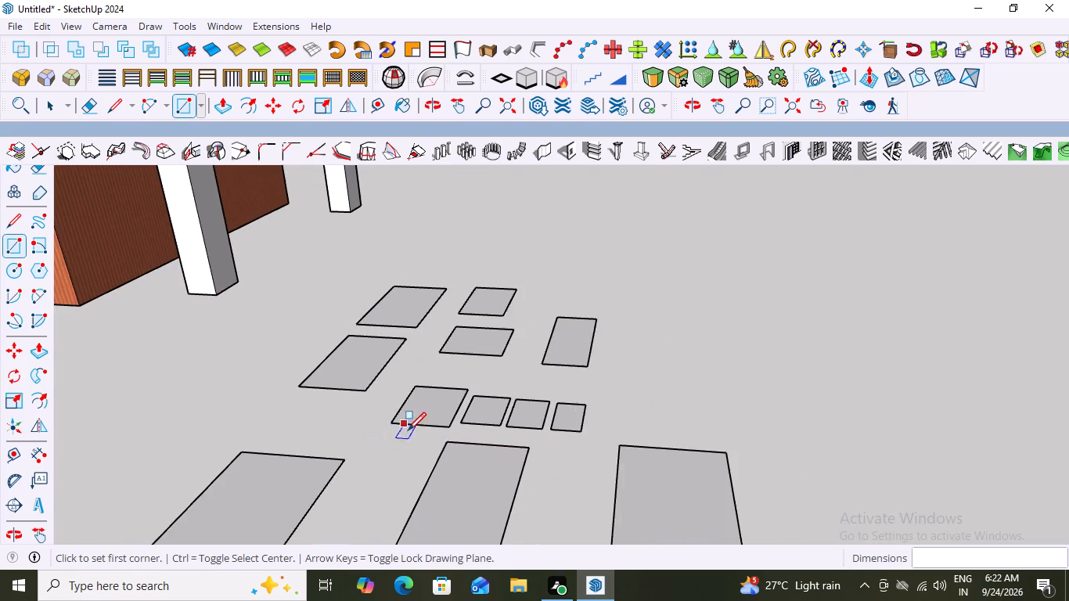
{"action": "middle_click_drag", "start_coordinate": [394, 446], "coordinate": [431, 444]}
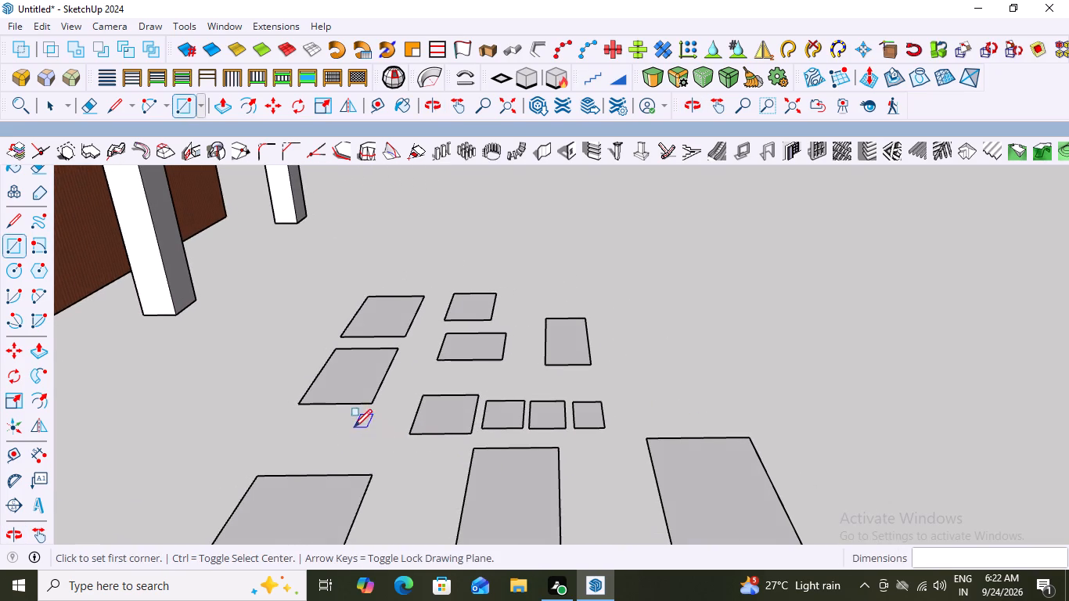
{"action": "scroll", "coordinate": [331, 426], "scroll_direction": "up", "scroll_amount": 2}
{"action": "scroll", "coordinate": [267, 462], "scroll_direction": "up", "scroll_amount": 2}
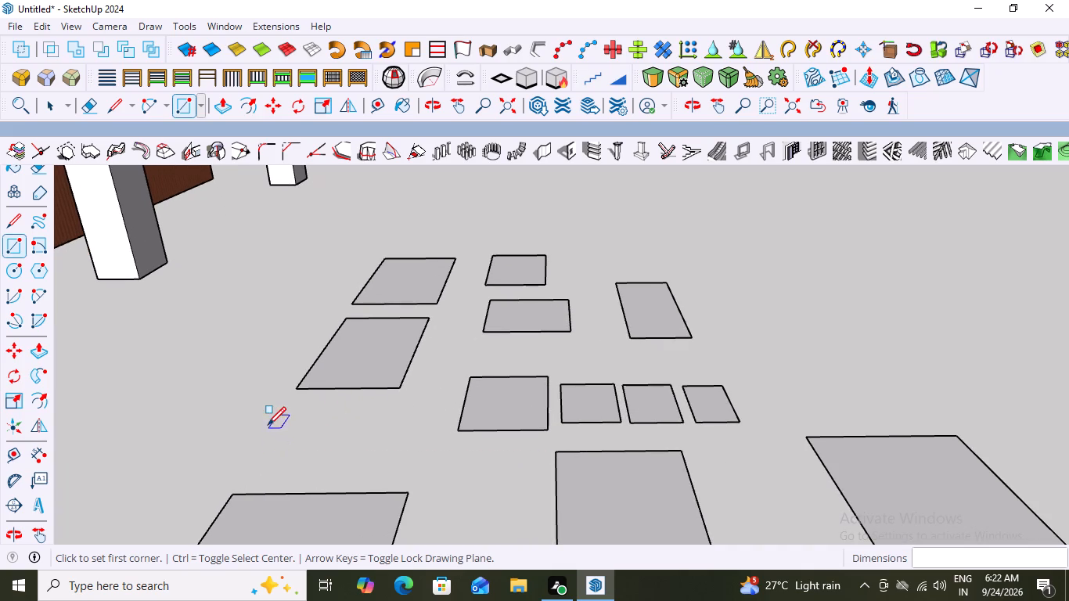
{"action": "left_click", "coordinate": [261, 426]}
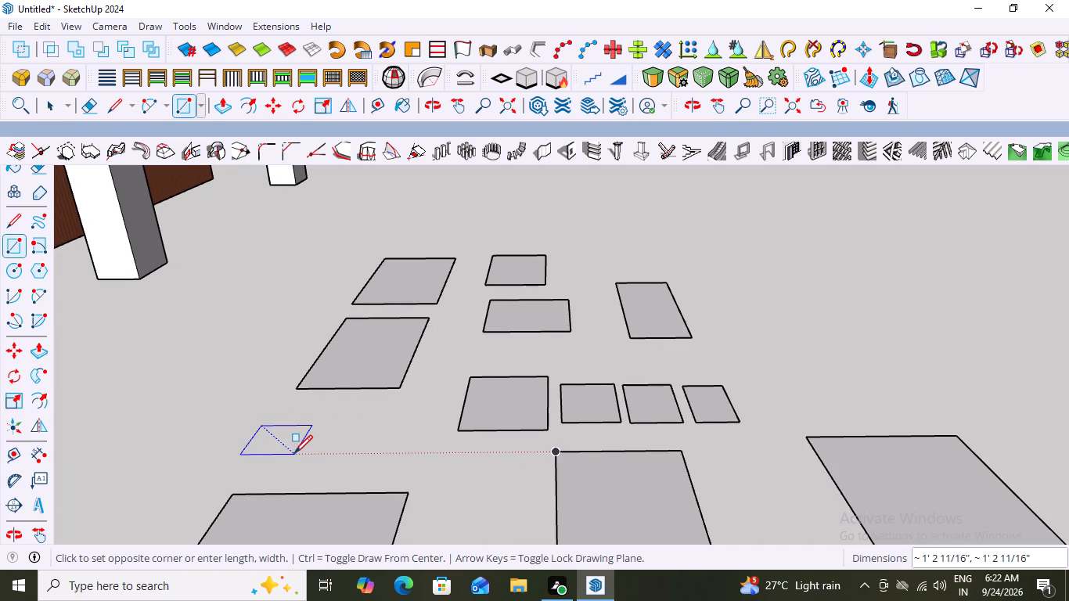
{"action": "left_click", "coordinate": [294, 453]}
Draw a ground rectangle about 11" by 1'1" just right of the small square slab behind the large leftmost slab.
{"action": "scroll", "coordinate": [437, 449], "scroll_direction": "down", "scroll_amount": 3}
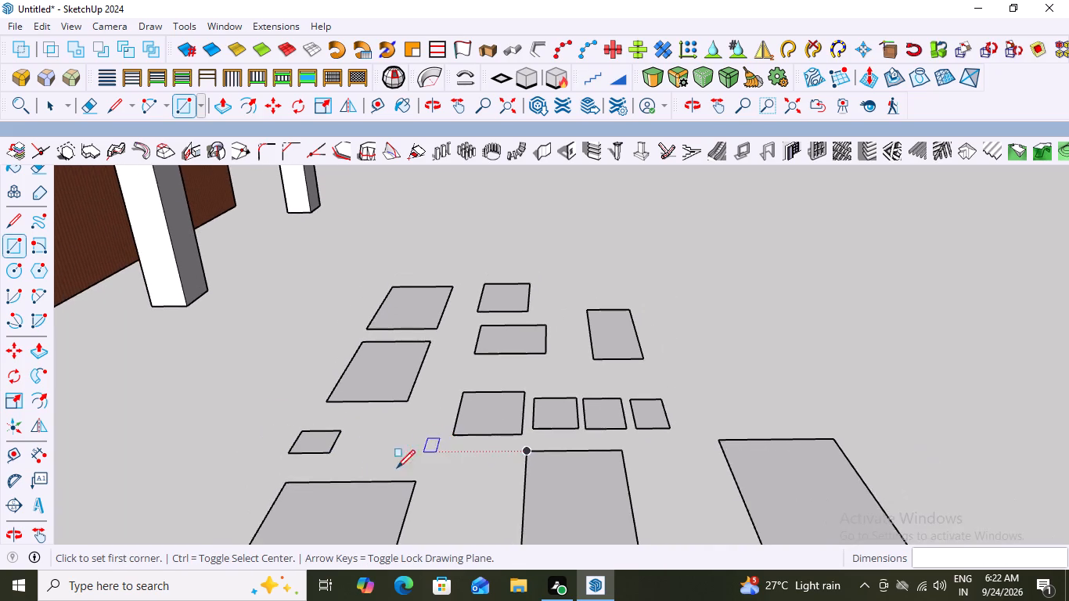
{"action": "scroll", "coordinate": [343, 496], "scroll_direction": "up", "scroll_amount": 3}
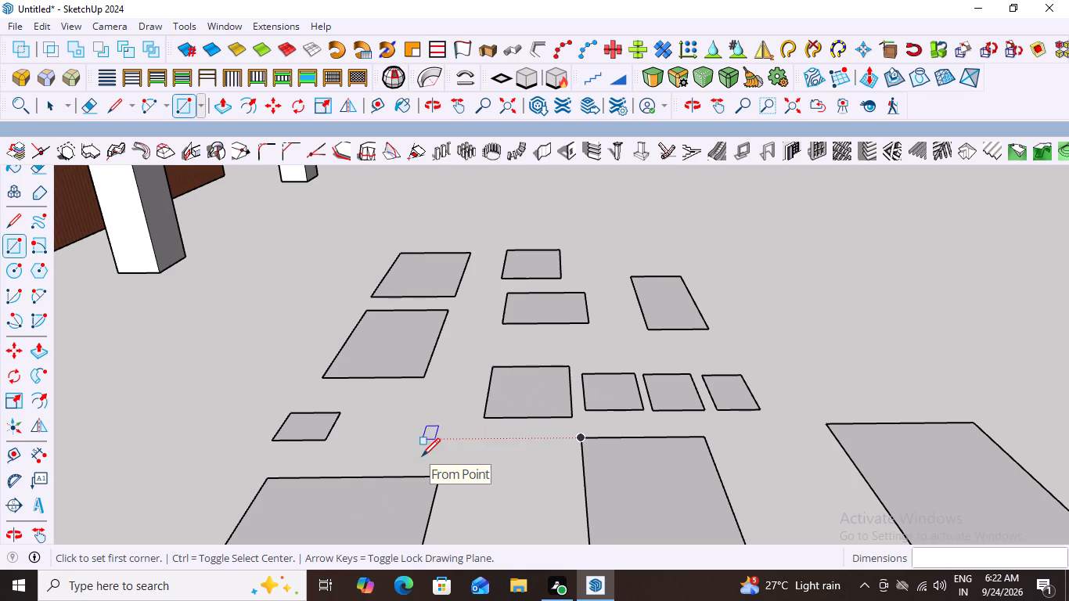
{"action": "scroll", "coordinate": [355, 467], "scroll_direction": "up", "scroll_amount": 3}
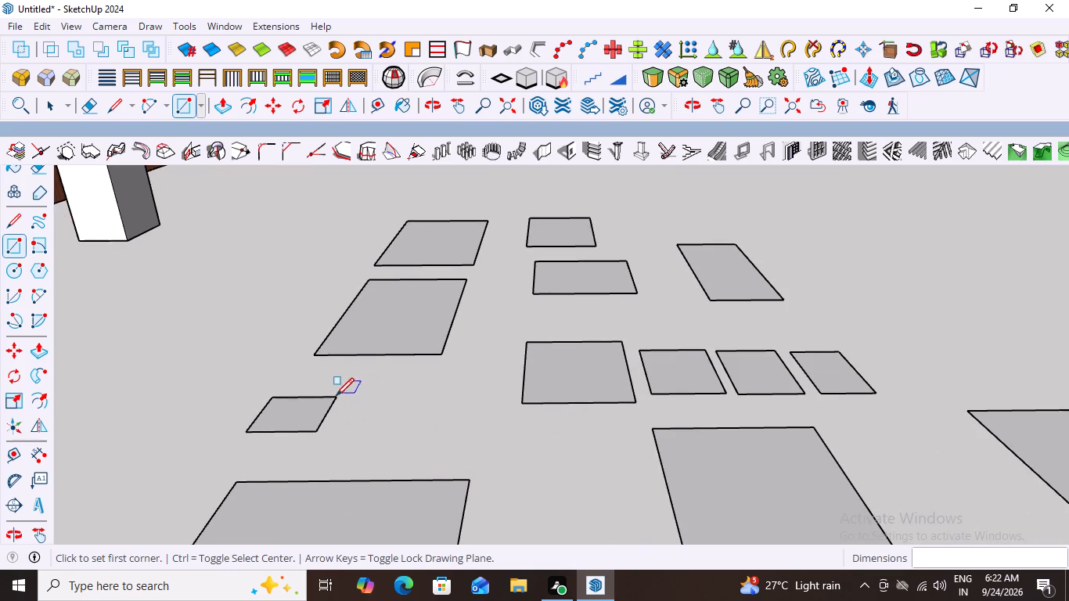
{"action": "left_click", "coordinate": [344, 401]}
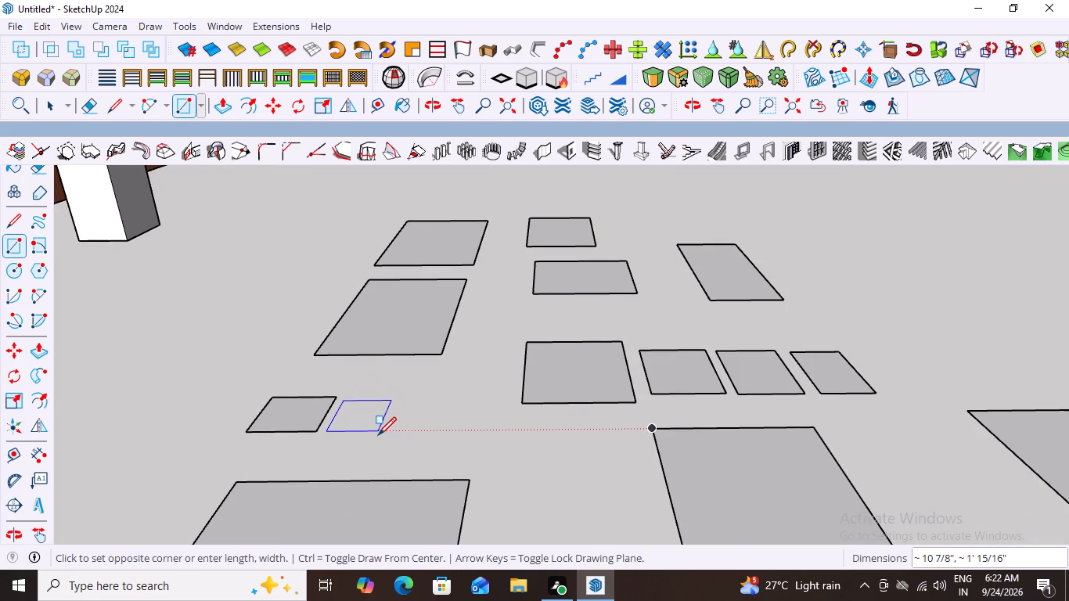
{"action": "left_click", "coordinate": [378, 435]}
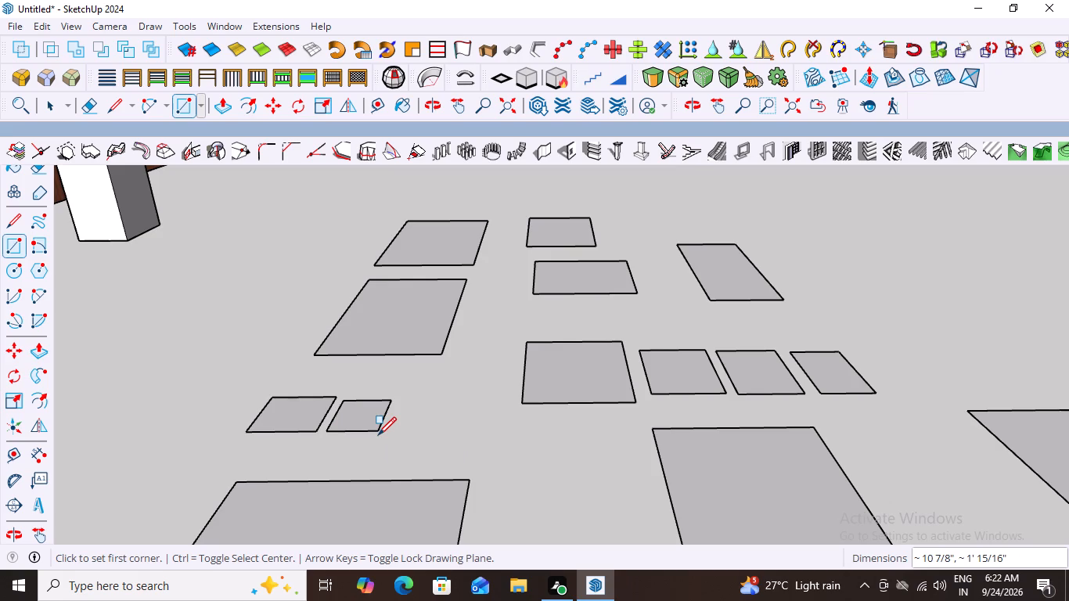
Draw a narrower ground rectangle about 6" by 1' as the third slab of the short row behind the large leftmost slab.
{"action": "scroll", "coordinate": [378, 435], "scroll_direction": "down", "scroll_amount": 2}
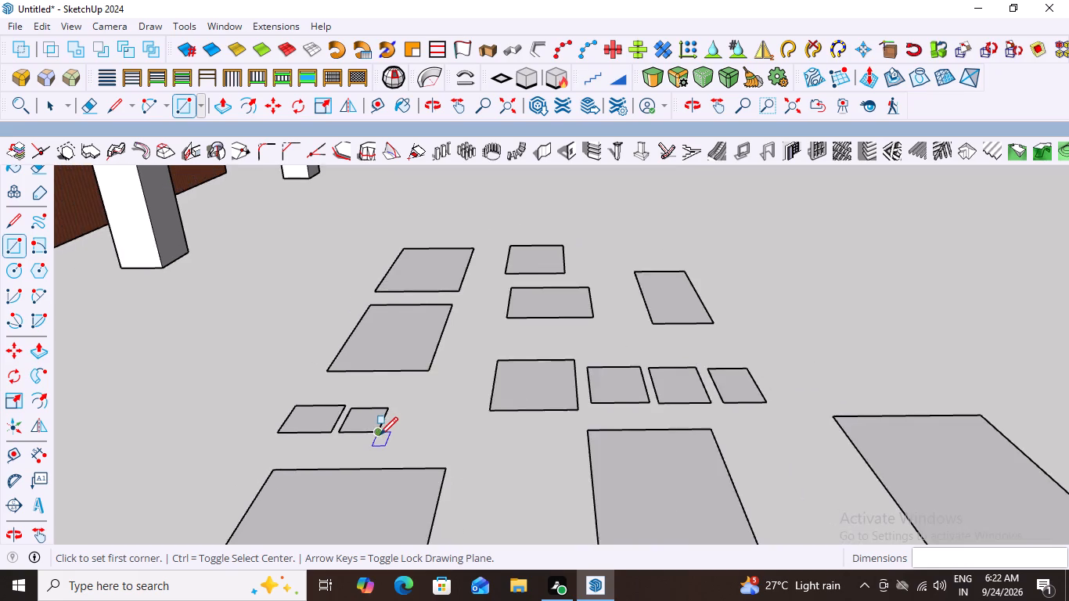
{"action": "scroll", "coordinate": [380, 435], "scroll_direction": "down", "scroll_amount": 4}
{"action": "scroll", "coordinate": [383, 485], "scroll_direction": "up", "scroll_amount": 3}
{"action": "scroll", "coordinate": [387, 479], "scroll_direction": "down", "scroll_amount": 1}
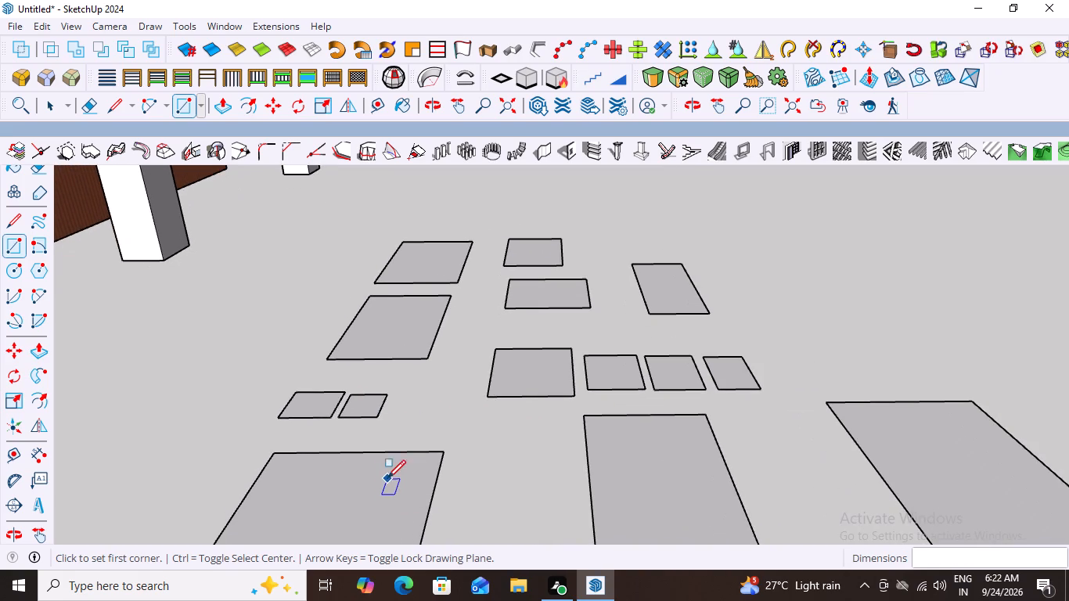
{"action": "scroll", "coordinate": [387, 478], "scroll_direction": "down", "scroll_amount": 8}
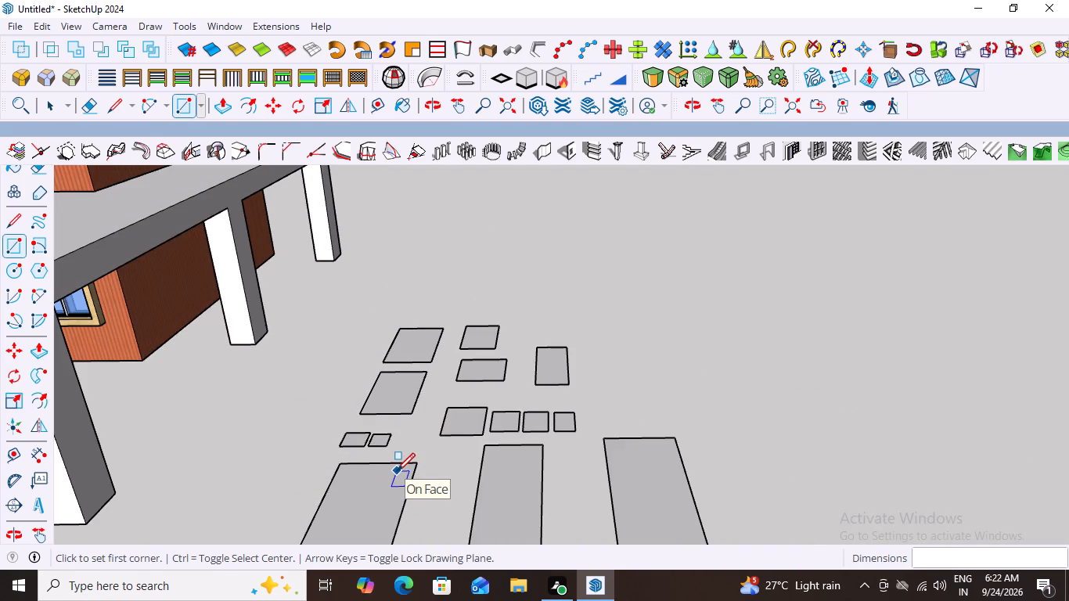
{"action": "scroll", "coordinate": [397, 471], "scroll_direction": "down", "scroll_amount": 2}
{"action": "scroll", "coordinate": [281, 480], "scroll_direction": "up", "scroll_amount": 2}
{"action": "scroll", "coordinate": [385, 506], "scroll_direction": "up", "scroll_amount": 6}
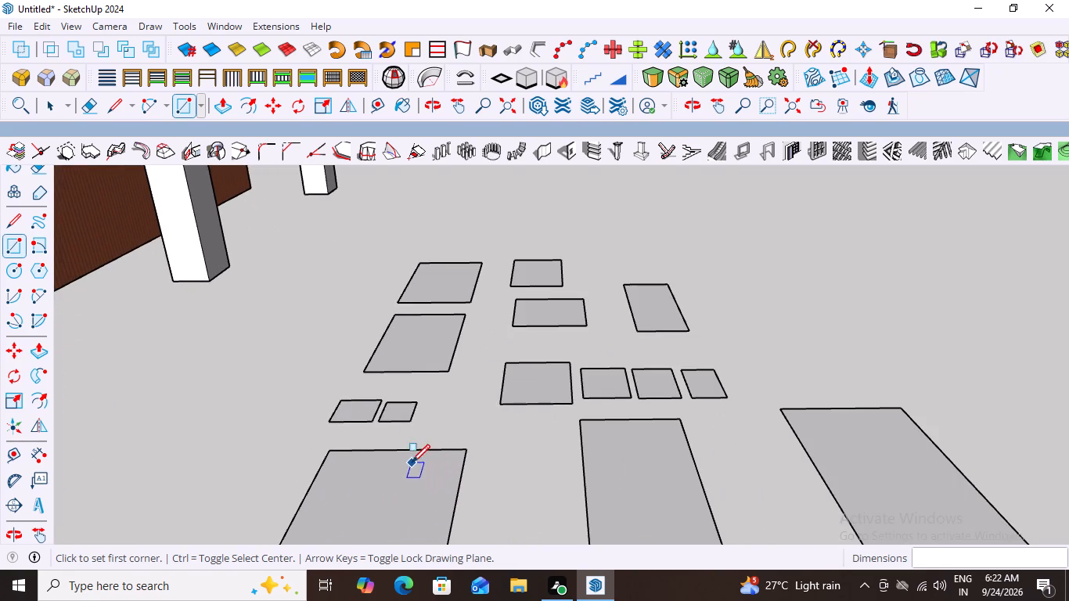
{"action": "scroll", "coordinate": [427, 408], "scroll_direction": "up", "scroll_amount": 6}
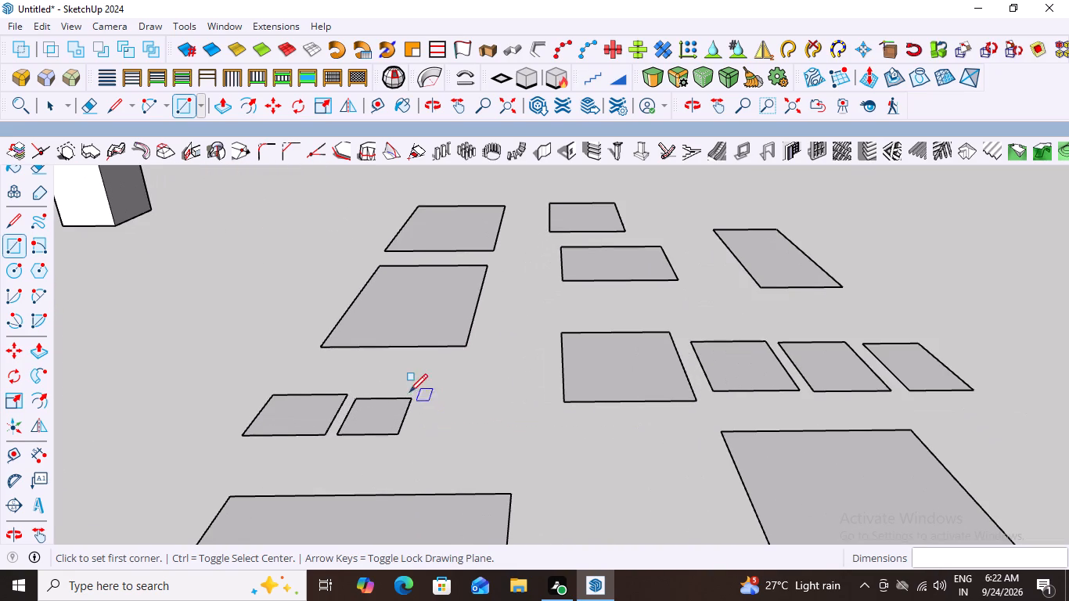
{"action": "left_click", "coordinate": [419, 400]}
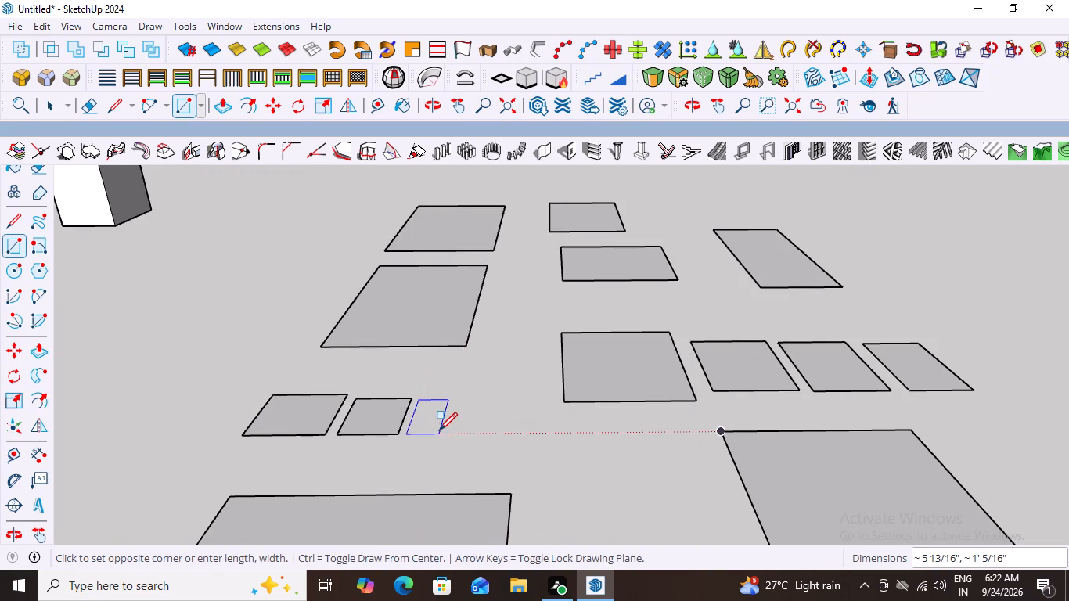
{"action": "left_click", "coordinate": [439, 430]}
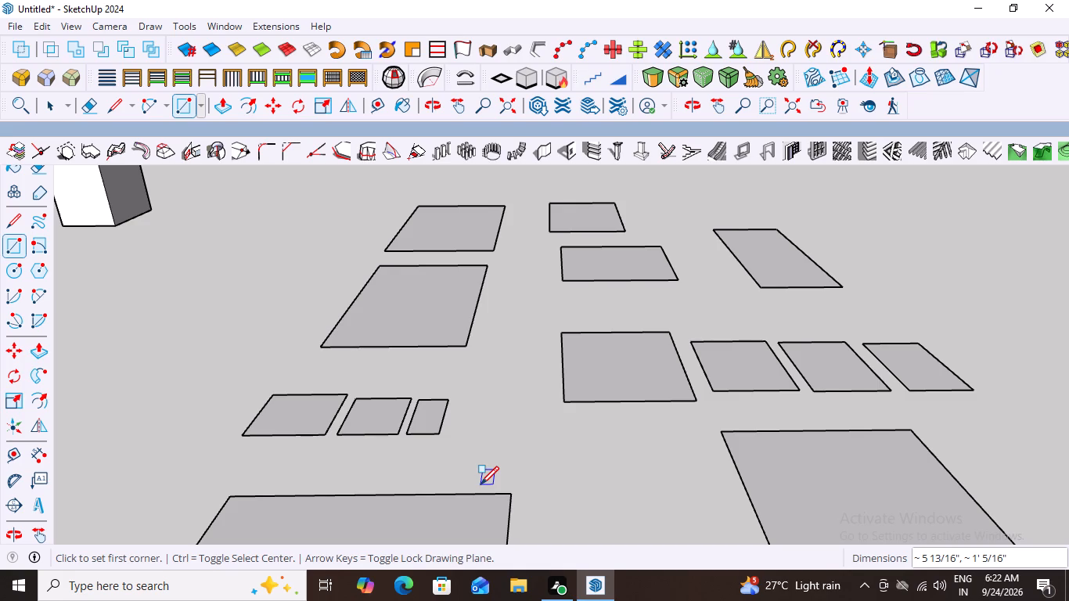
Draw a ground rectangle about 4" by 1' at the right end of the short row, beside the 6" wide slab.
{"action": "scroll", "coordinate": [481, 484], "scroll_direction": "down", "scroll_amount": 1}
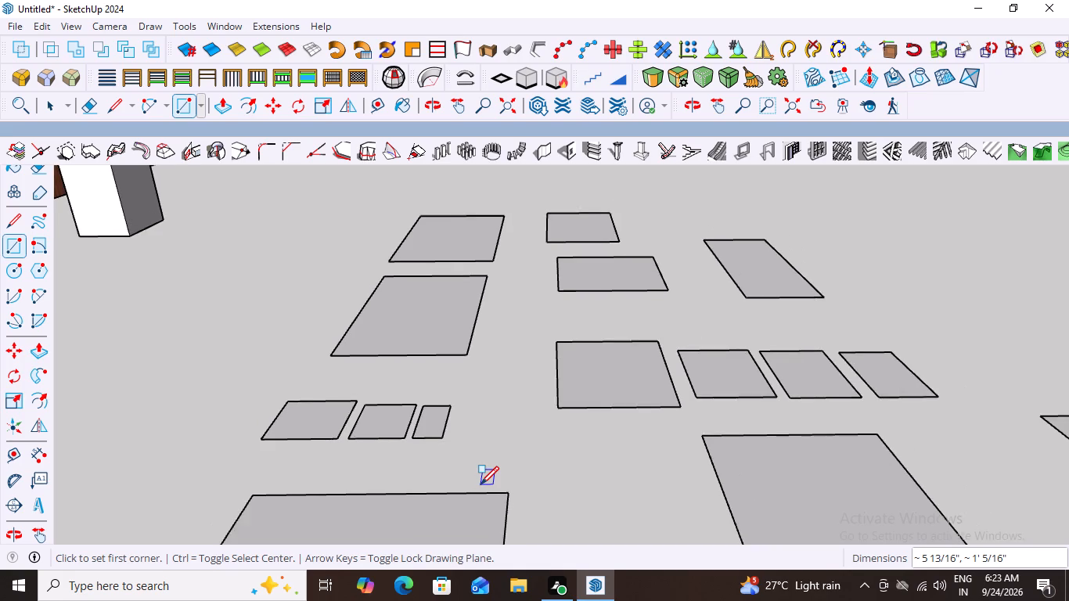
{"action": "scroll", "coordinate": [481, 484], "scroll_direction": "down", "scroll_amount": 4}
{"action": "scroll", "coordinate": [466, 487], "scroll_direction": "up", "scroll_amount": 3}
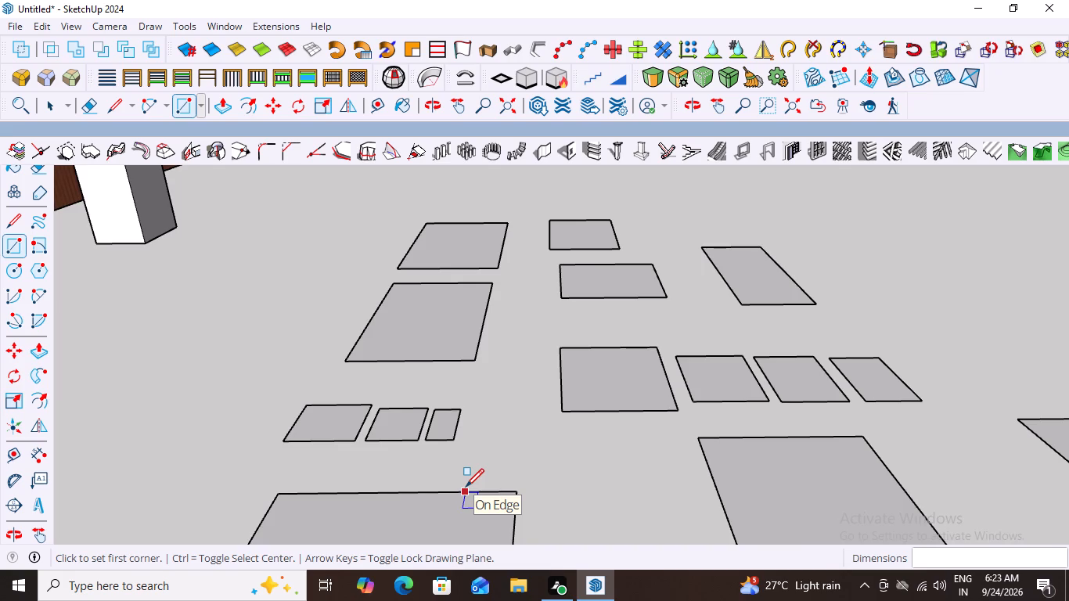
{"action": "scroll", "coordinate": [464, 486], "scroll_direction": "up", "scroll_amount": 2}
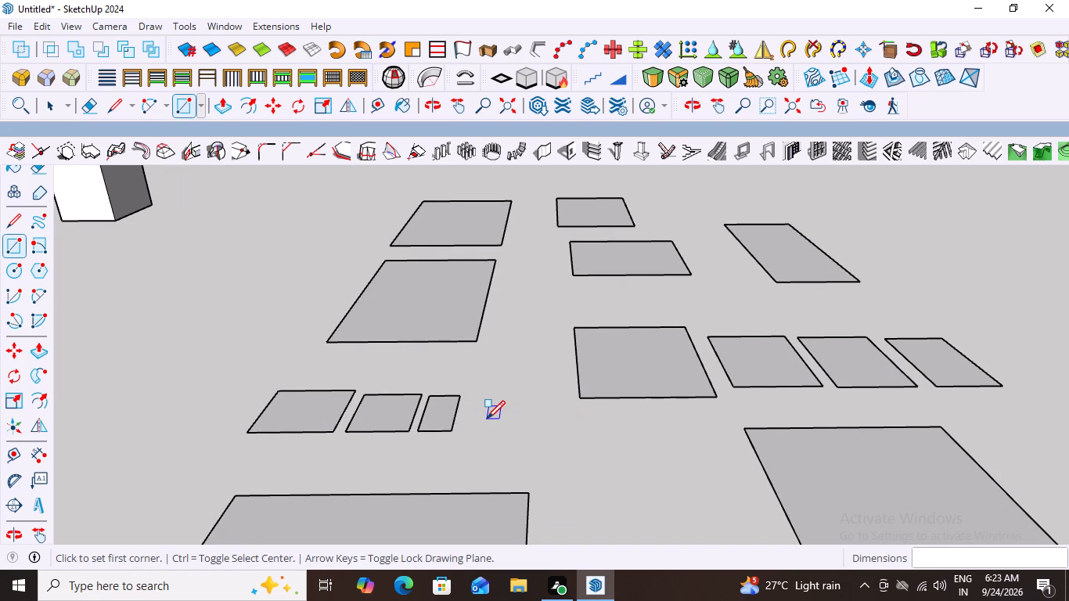
{"action": "scroll", "coordinate": [427, 453], "scroll_direction": "up", "scroll_amount": 2}
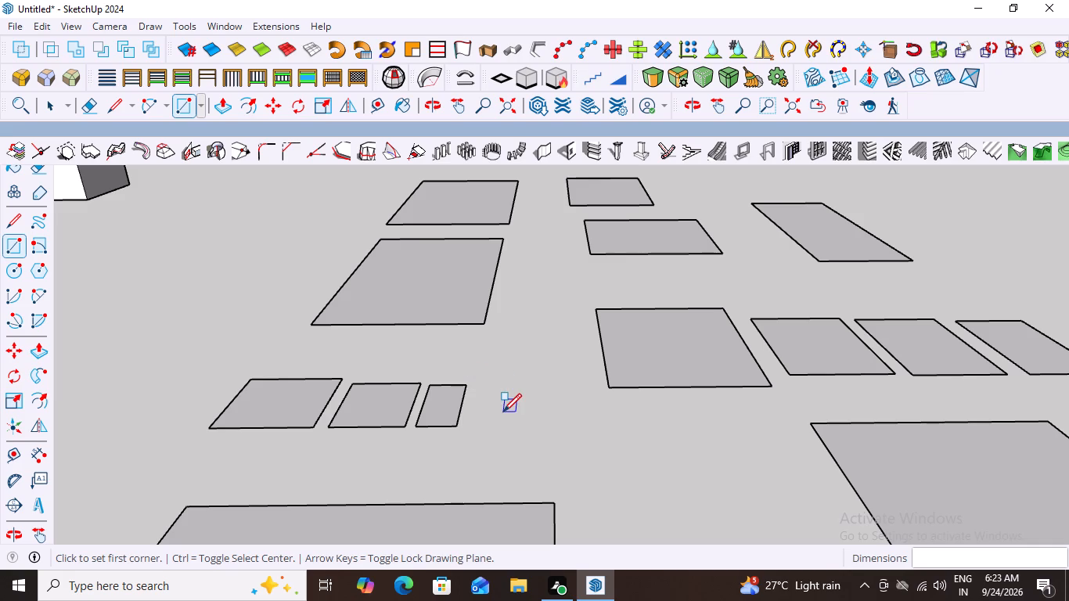
{"action": "scroll", "coordinate": [499, 421], "scroll_direction": "up", "scroll_amount": 2}
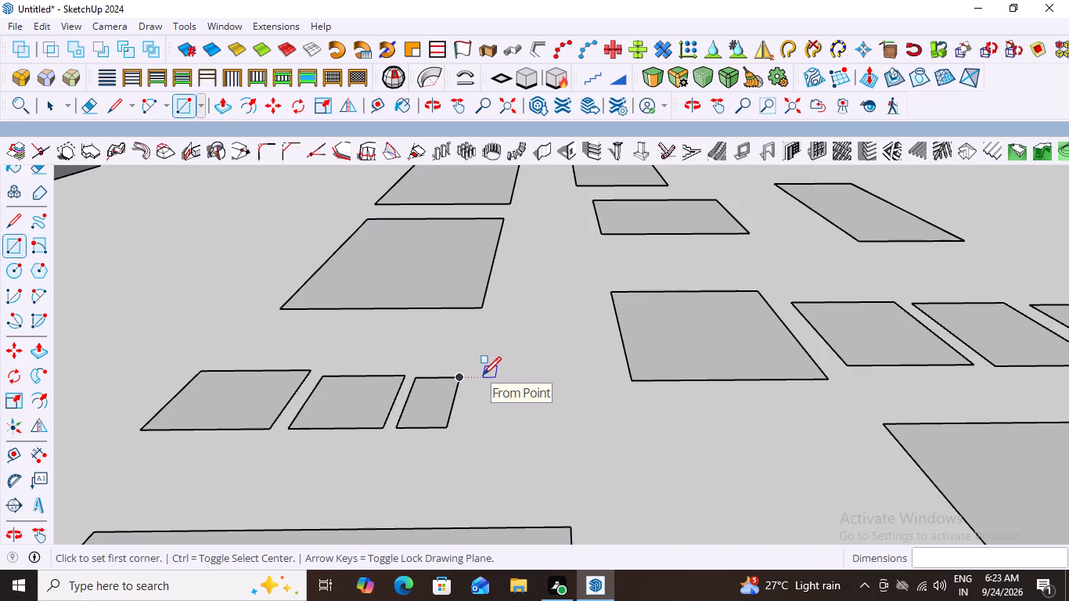
{"action": "scroll", "coordinate": [483, 375], "scroll_direction": "down", "scroll_amount": 3}
{"action": "scroll", "coordinate": [481, 475], "scroll_direction": "up", "scroll_amount": 3}
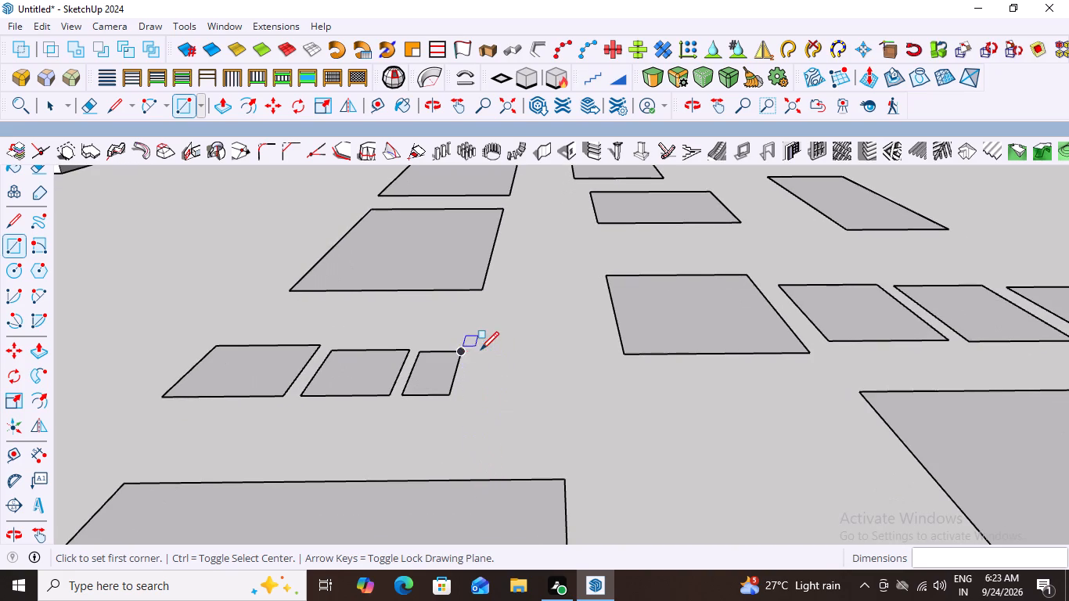
{"action": "scroll", "coordinate": [466, 363], "scroll_direction": "up", "scroll_amount": 6}
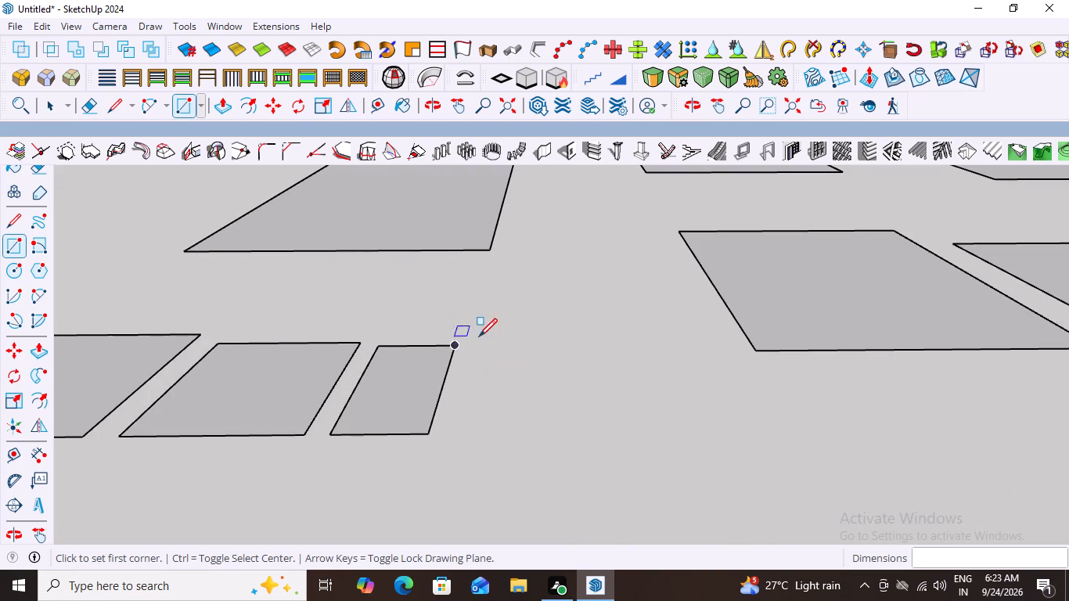
{"action": "scroll", "coordinate": [465, 353], "scroll_direction": "up", "scroll_amount": 7}
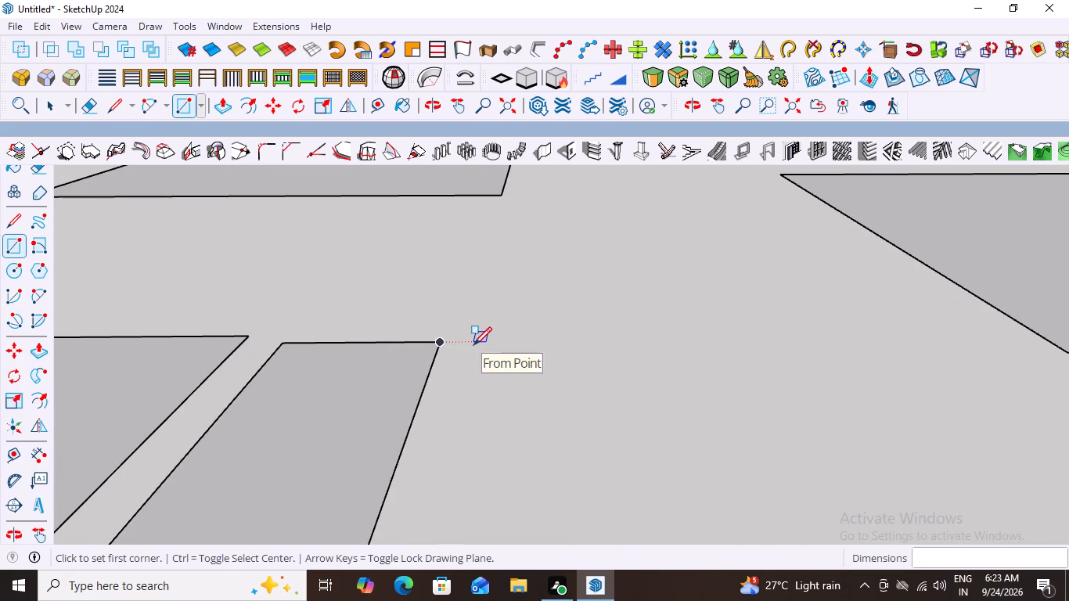
{"action": "left_click", "coordinate": [470, 344]}
{"action": "scroll", "coordinate": [477, 484], "scroll_direction": "down", "scroll_amount": 5}
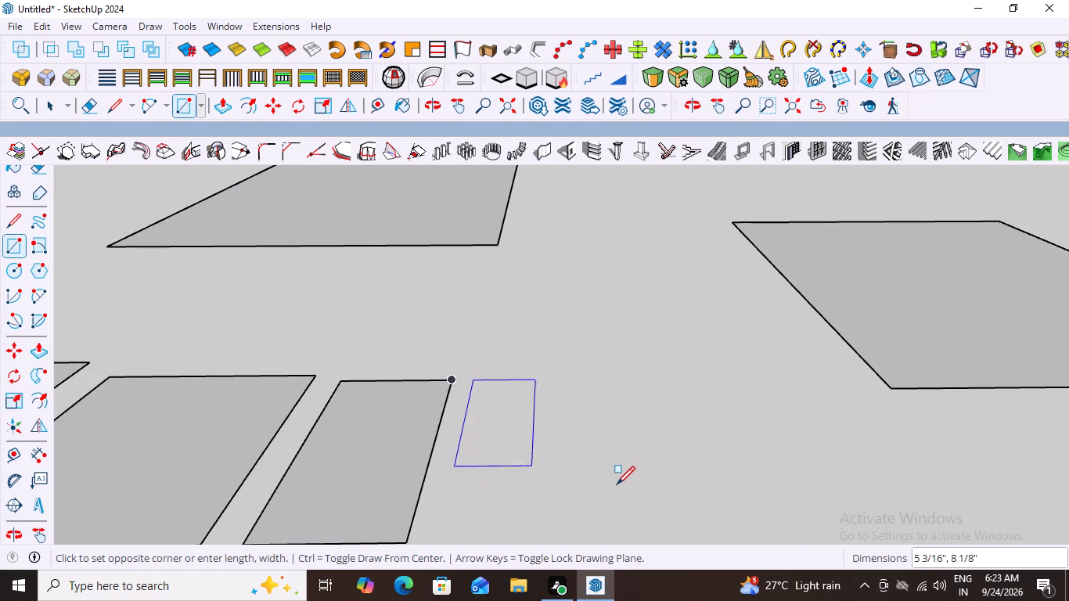
{"action": "scroll", "coordinate": [617, 484], "scroll_direction": "down", "scroll_amount": 7}
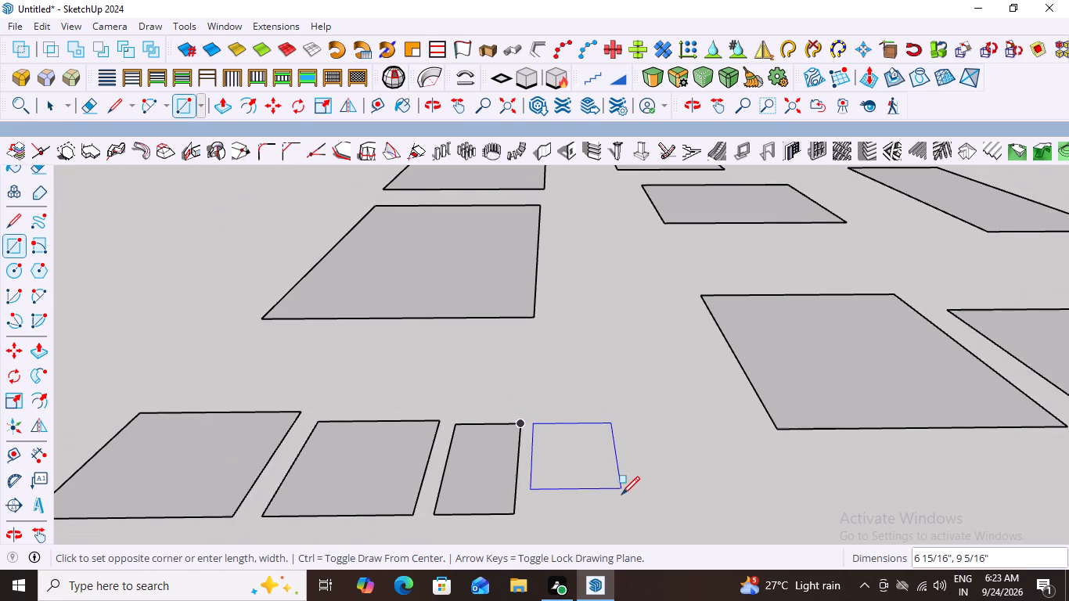
{"action": "middle_click", "coordinate": [603, 508]}
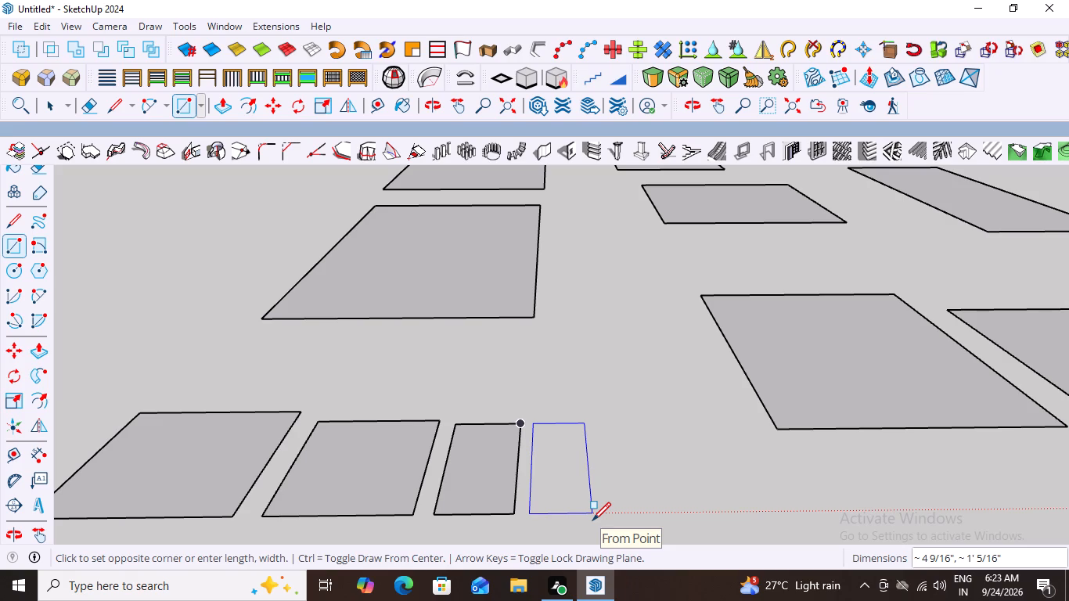
{"action": "scroll", "coordinate": [592, 520], "scroll_direction": "up", "scroll_amount": 4}
{"action": "scroll", "coordinate": [592, 520], "scroll_direction": "down", "scroll_amount": 1}
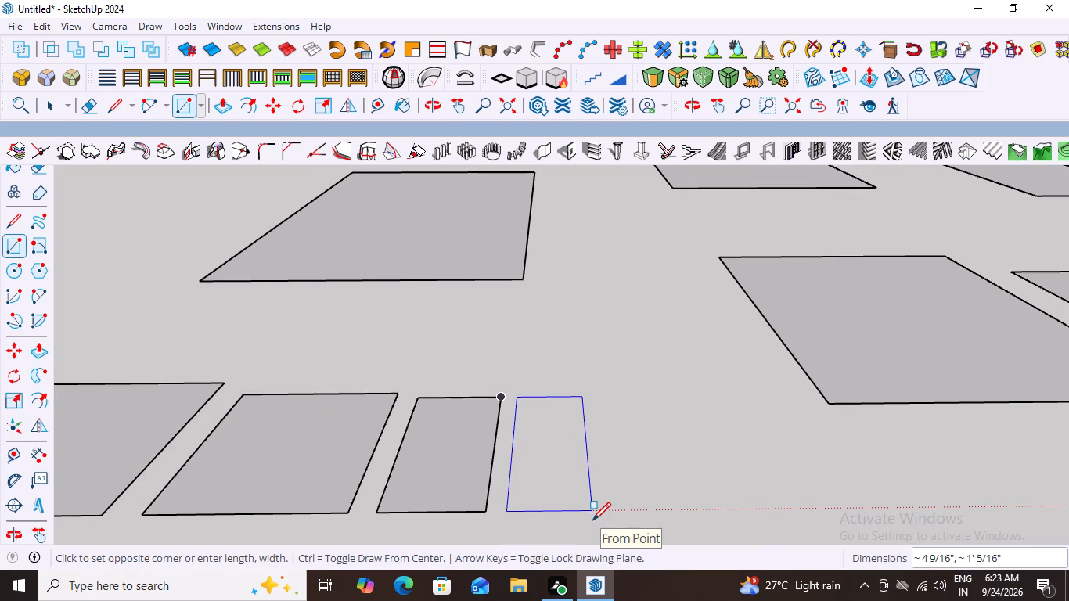
{"action": "left_click", "coordinate": [584, 512]}
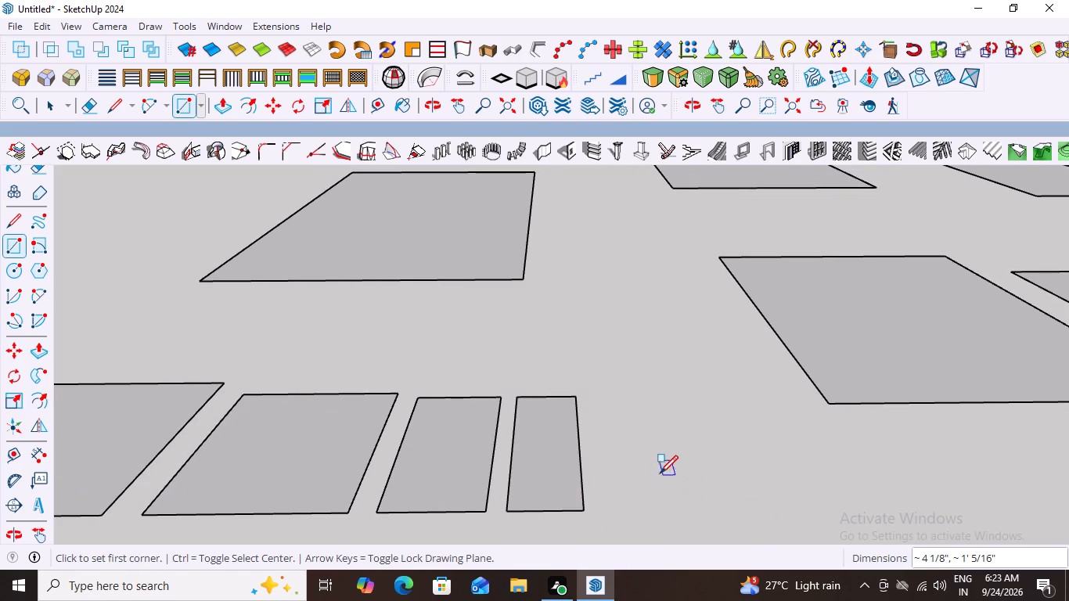
Draw another small ground rectangle just right of the 4" wide slab, continuing the short row.
{"action": "scroll", "coordinate": [660, 473], "scroll_direction": "down", "scroll_amount": 8}
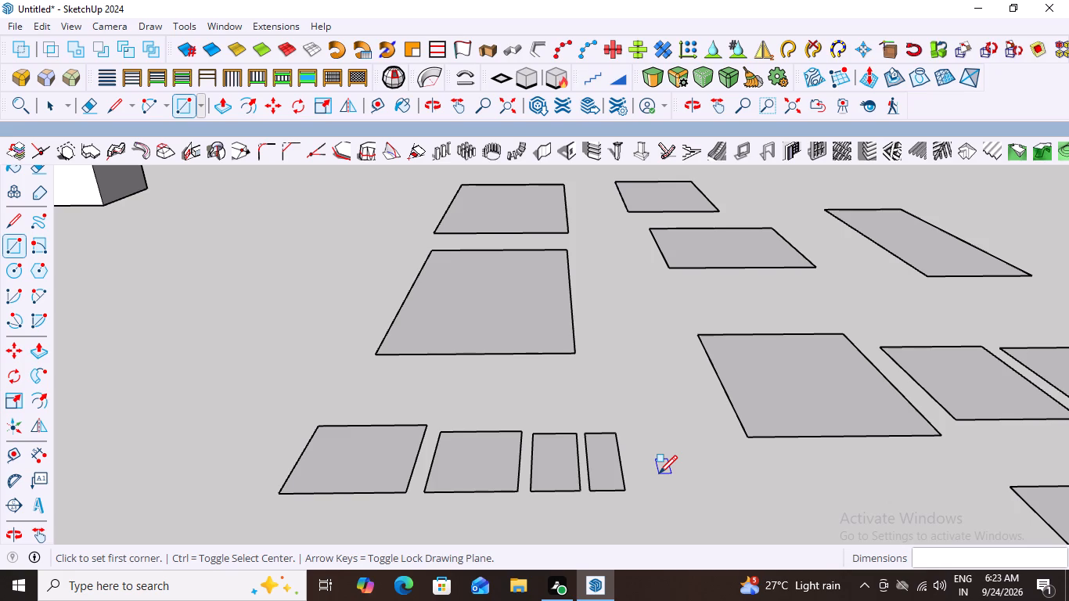
{"action": "scroll", "coordinate": [659, 473], "scroll_direction": "down", "scroll_amount": 4}
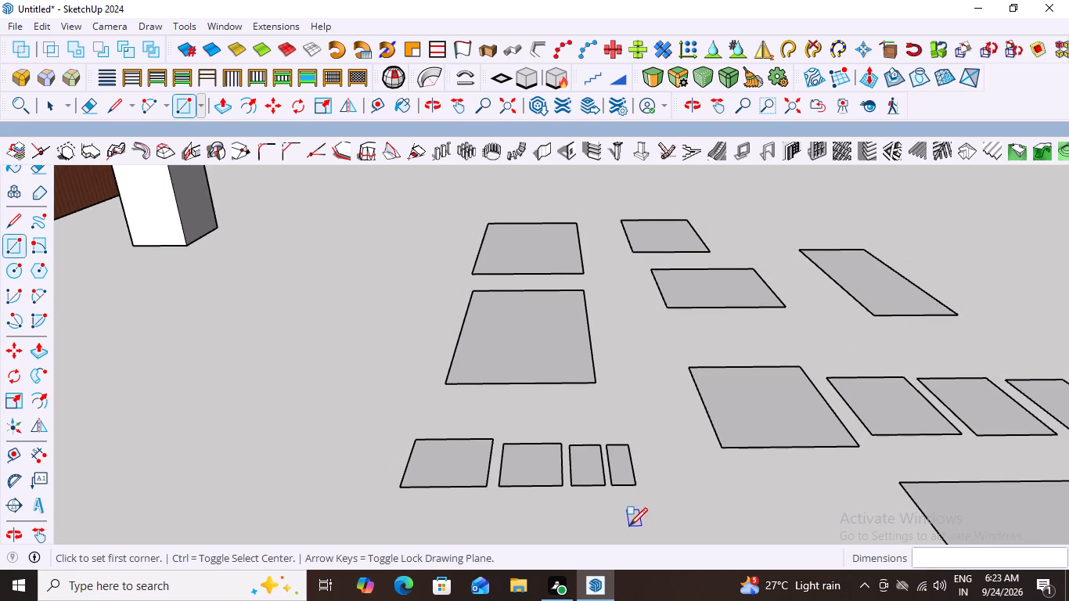
{"action": "scroll", "coordinate": [629, 526], "scroll_direction": "up", "scroll_amount": 6}
{"action": "scroll", "coordinate": [651, 416], "scroll_direction": "up", "scroll_amount": 3}
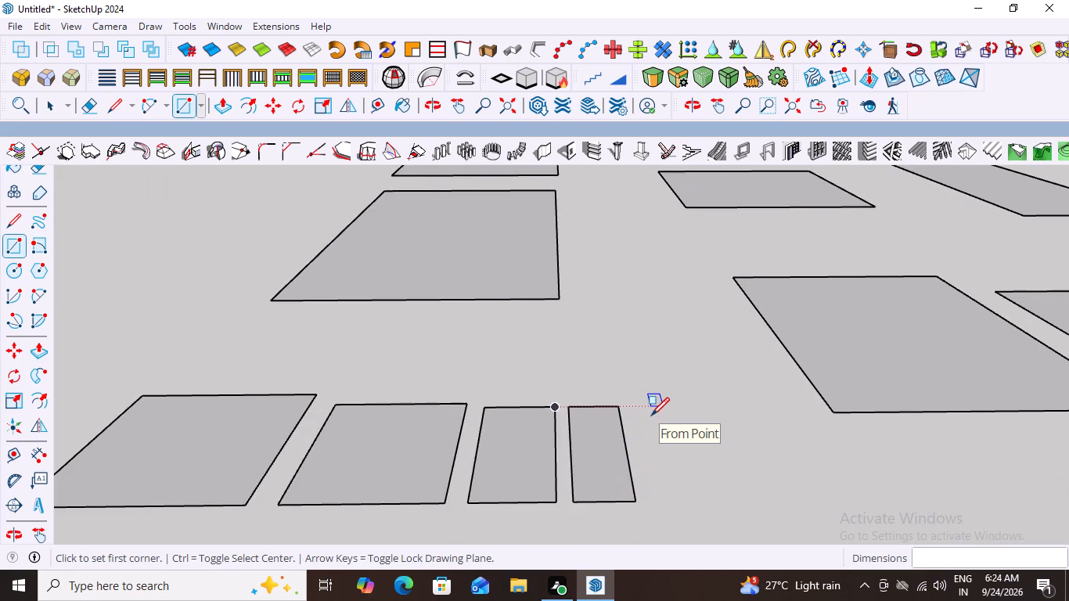
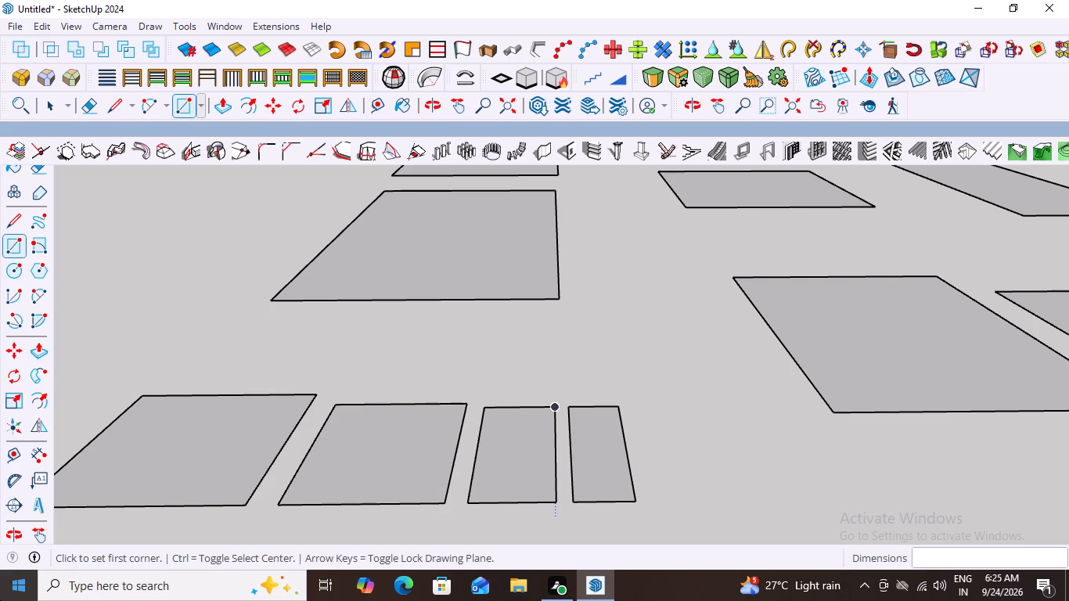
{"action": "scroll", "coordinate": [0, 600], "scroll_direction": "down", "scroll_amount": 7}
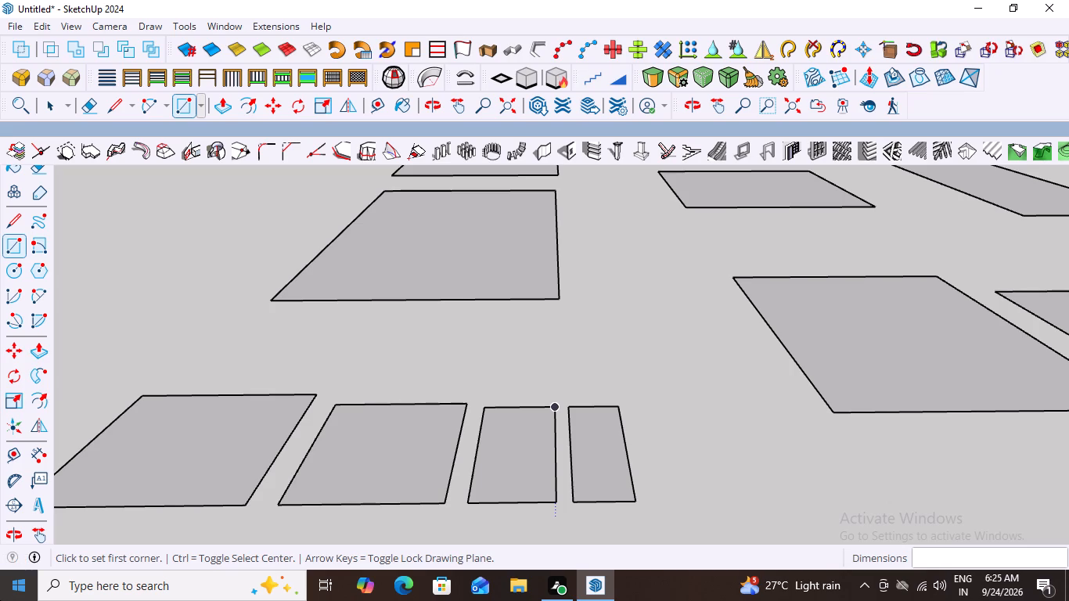
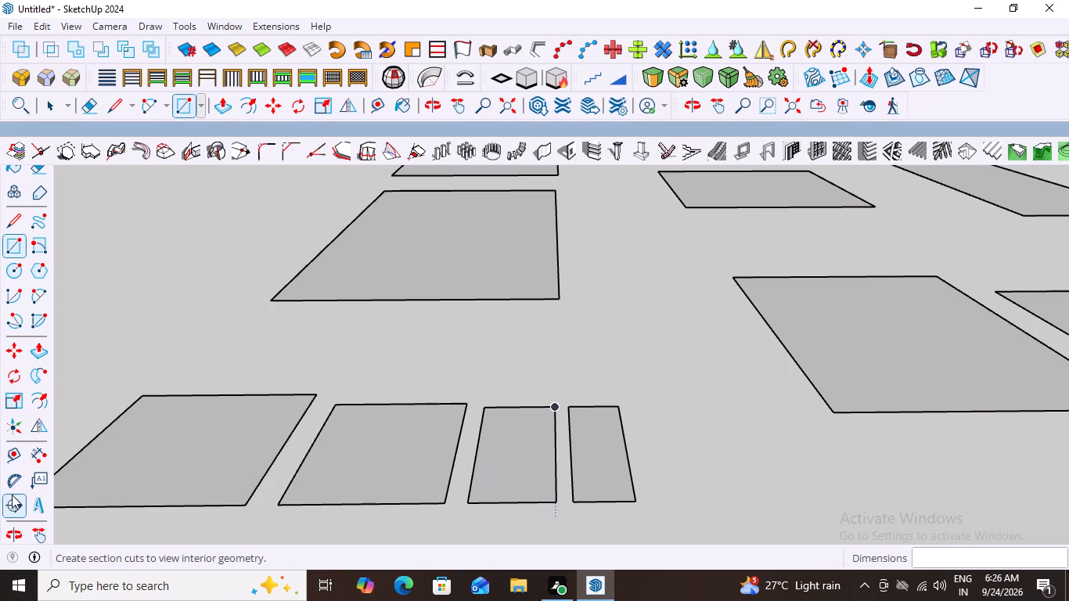
Draw three small rectangles around the narrow end of the tapering slab row, the last about 4 11/16" by 7 5/8".
{"action": "scroll", "coordinate": [12, 495], "scroll_direction": "down", "scroll_amount": 2}
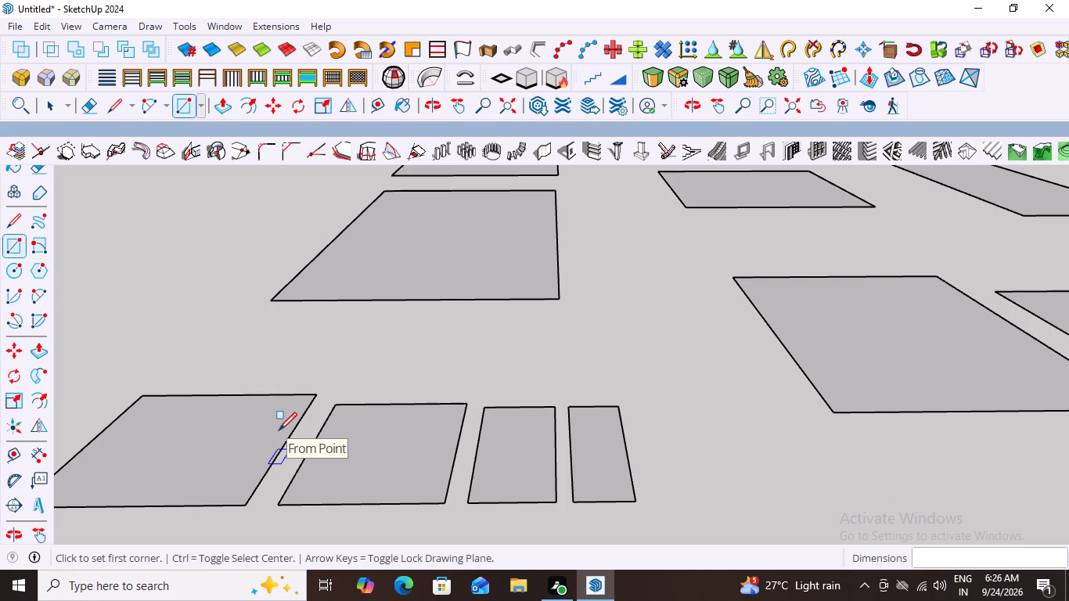
{"action": "scroll", "coordinate": [279, 430], "scroll_direction": "down", "scroll_amount": 1}
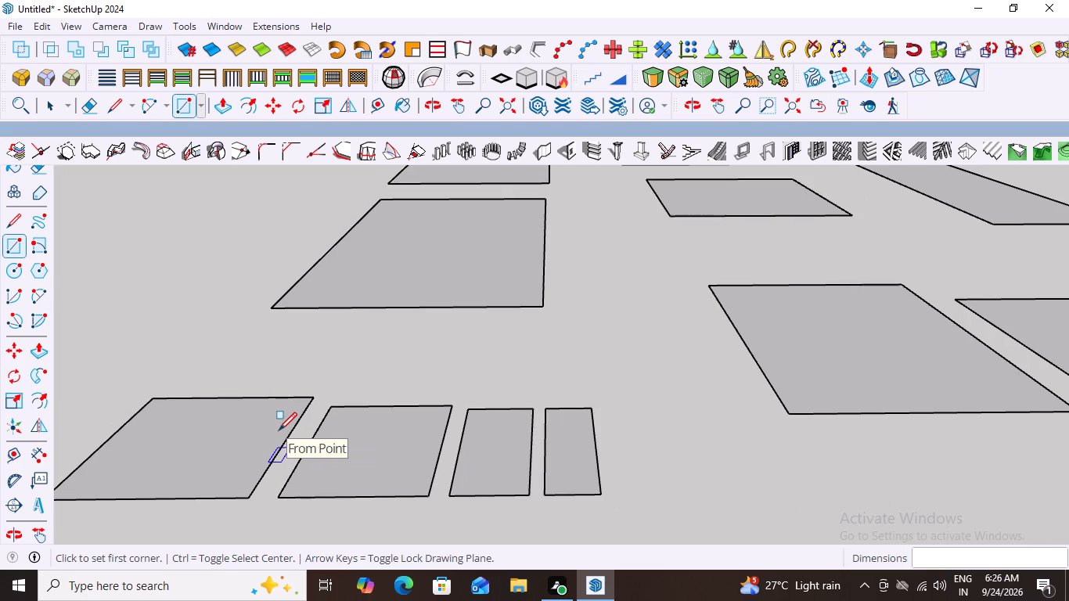
{"action": "scroll", "coordinate": [279, 430], "scroll_direction": "down", "scroll_amount": 11}
{"action": "scroll", "coordinate": [361, 427], "scroll_direction": "up", "scroll_amount": 4}
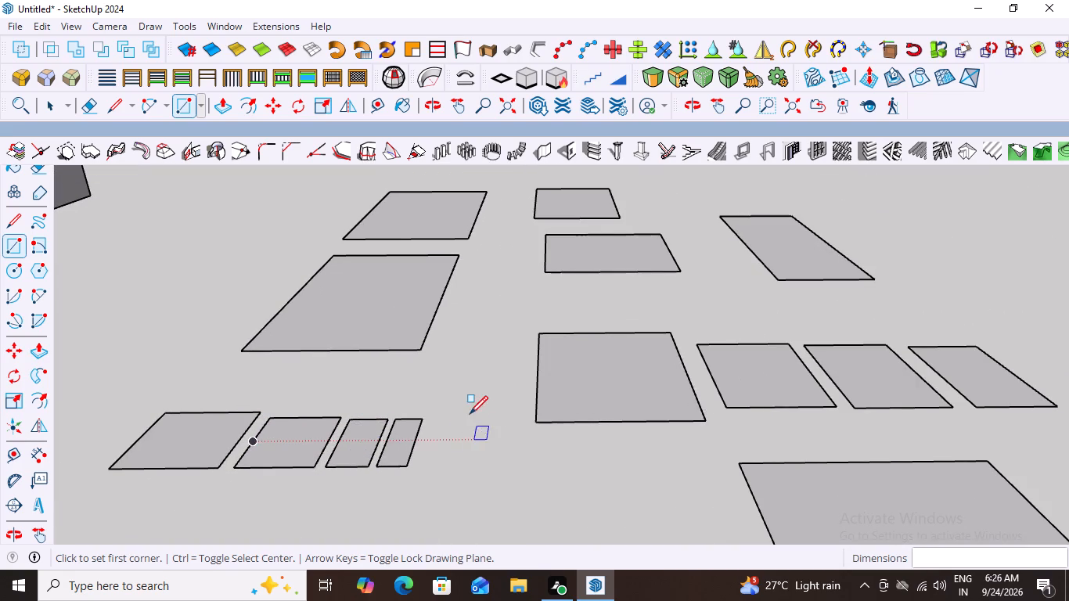
{"action": "left_click", "coordinate": [380, 387]}
{"action": "left_click", "coordinate": [402, 395]}
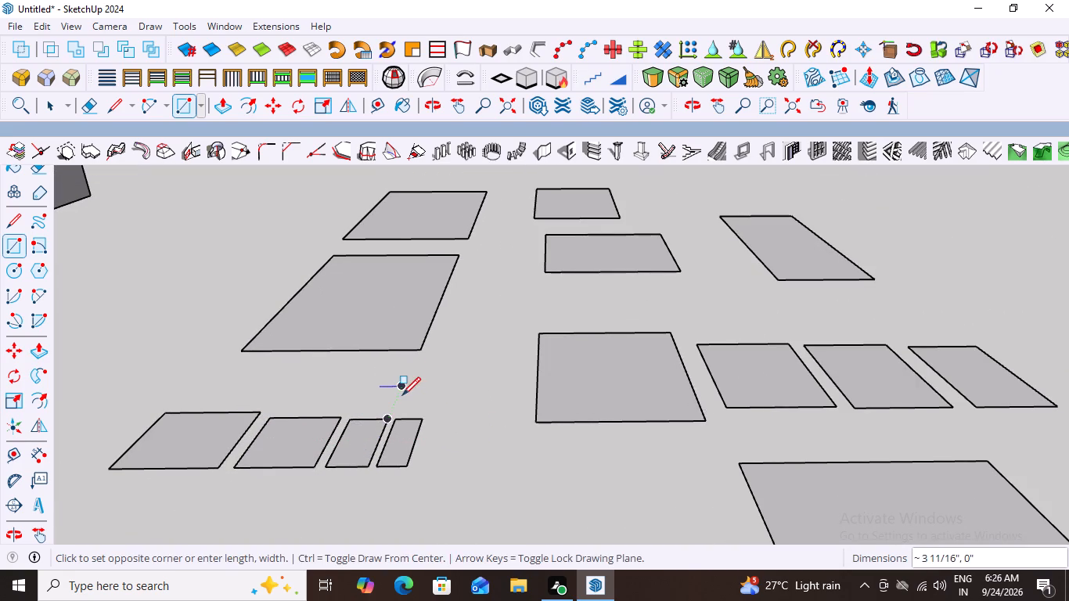
{"action": "left_click", "coordinate": [434, 377]}
{"action": "left_click", "coordinate": [439, 392]}
{"action": "left_click", "coordinate": [428, 416]}
{"action": "left_click", "coordinate": [438, 421]}
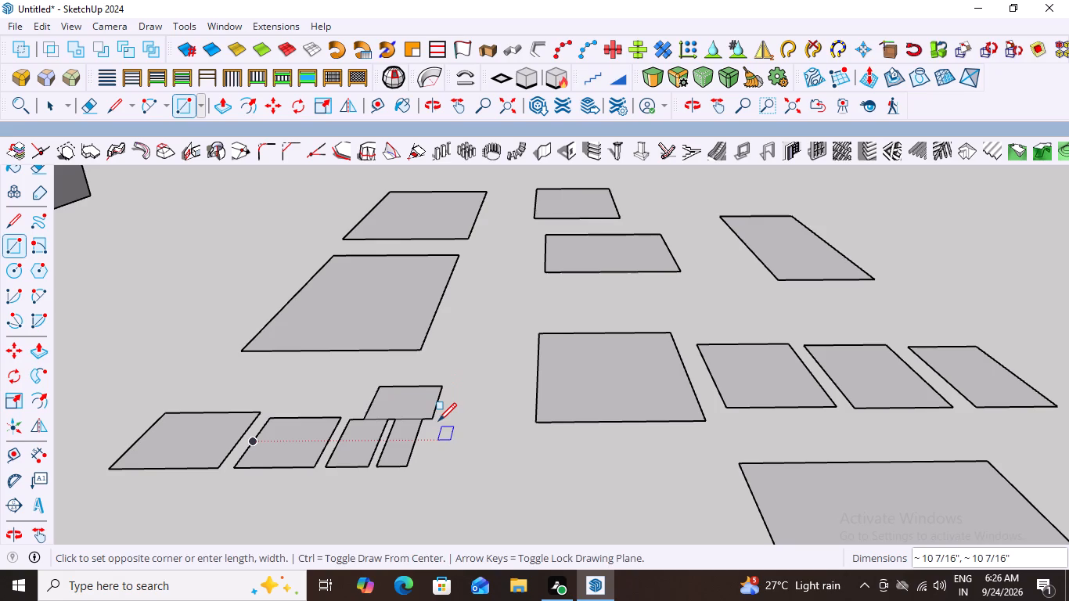
{"action": "left_click", "coordinate": [444, 393]}
{"action": "left_click", "coordinate": [494, 412]}
{"action": "left_click", "coordinate": [455, 447]}
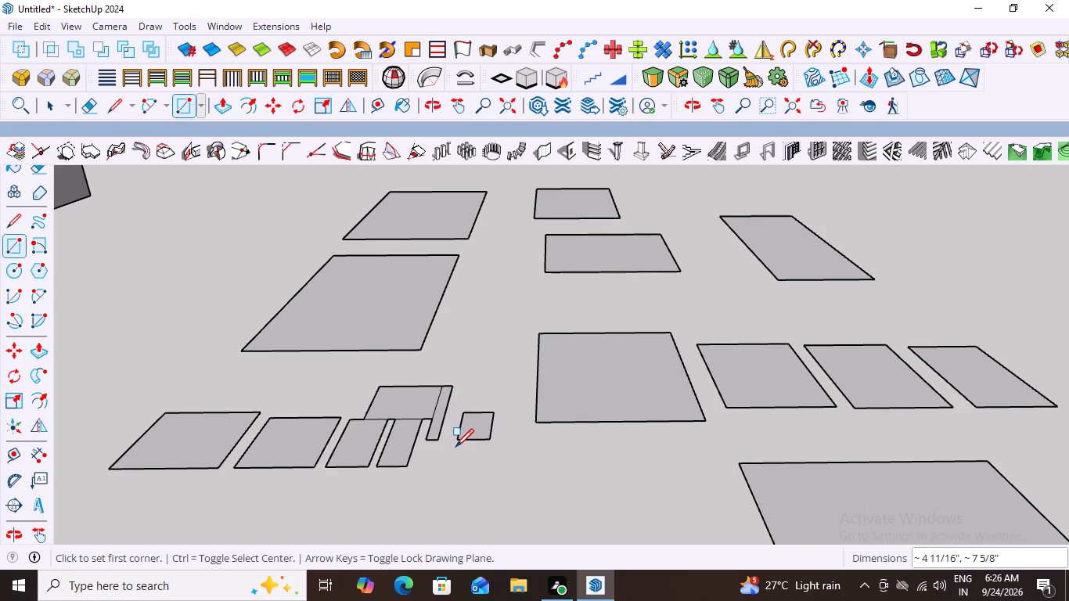
Draw two circles overlapping the edge of the large slab behind the narrow row, with radii about 10" and 1' 2 1/8".
{"action": "scroll", "coordinate": [455, 447], "scroll_direction": "down", "scroll_amount": 3}
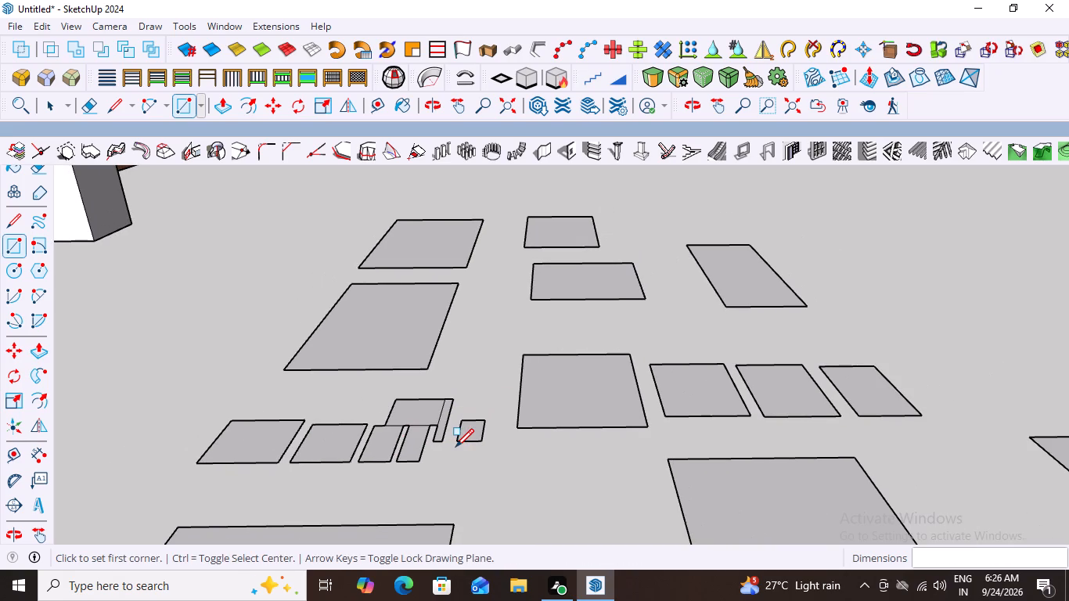
{"action": "key", "text": "space"}
{"action": "type", "text": "C"}
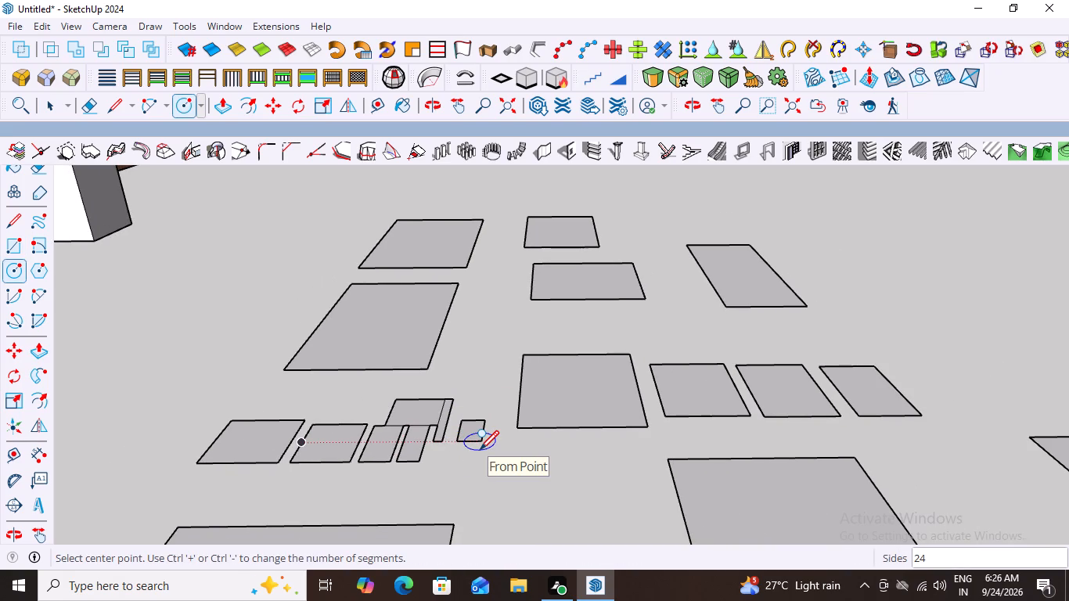
{"action": "left_click", "coordinate": [459, 368]}
{"action": "left_click", "coordinate": [476, 386]}
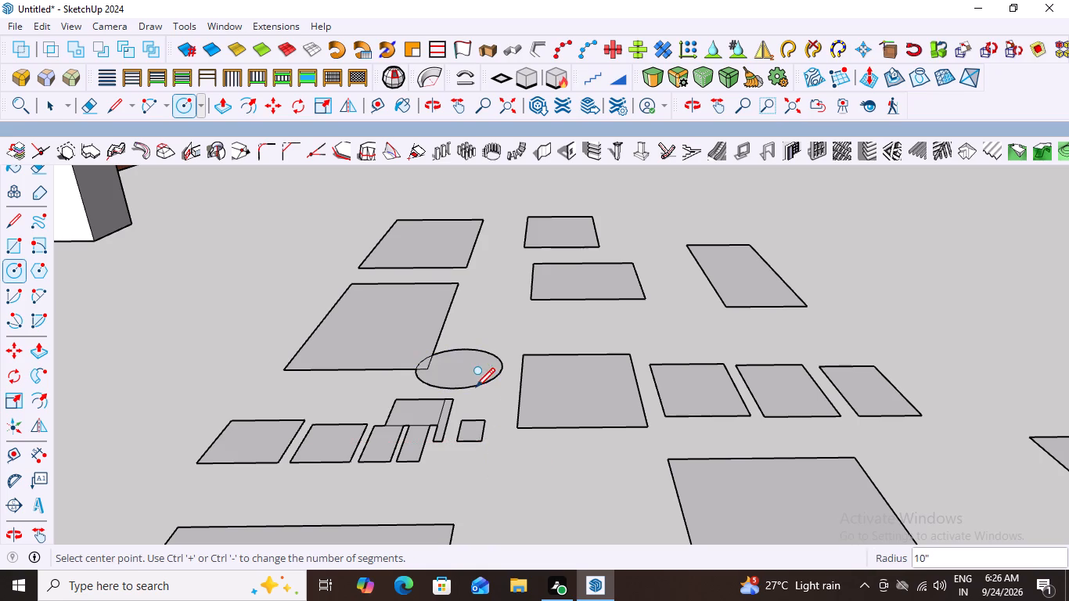
{"action": "left_click", "coordinate": [481, 326]}
{"action": "left_click", "coordinate": [492, 344]}
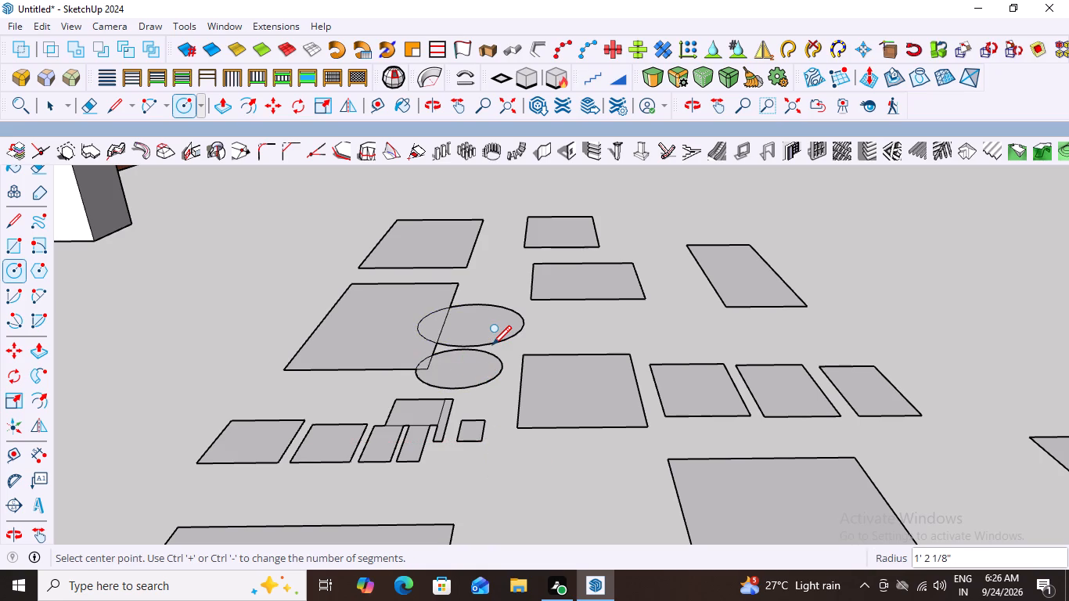
Draw a small circle over the narrow end of the slab row and a larger one around it, radius about 1' 9 3/4".
{"action": "scroll", "coordinate": [492, 344], "scroll_direction": "down", "scroll_amount": 3}
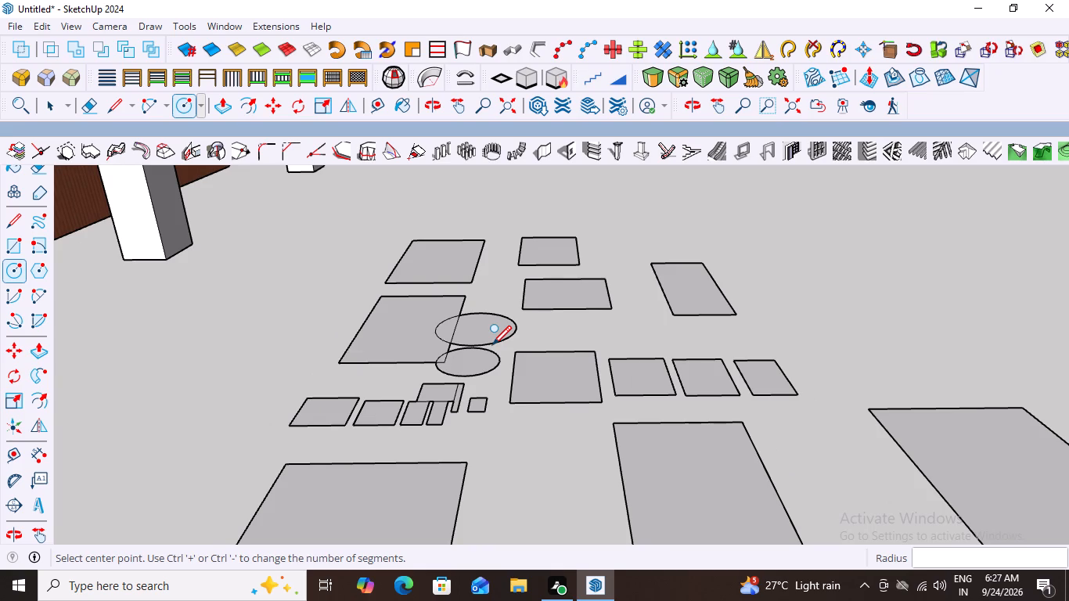
{"action": "scroll", "coordinate": [492, 360], "scroll_direction": "down", "scroll_amount": 2}
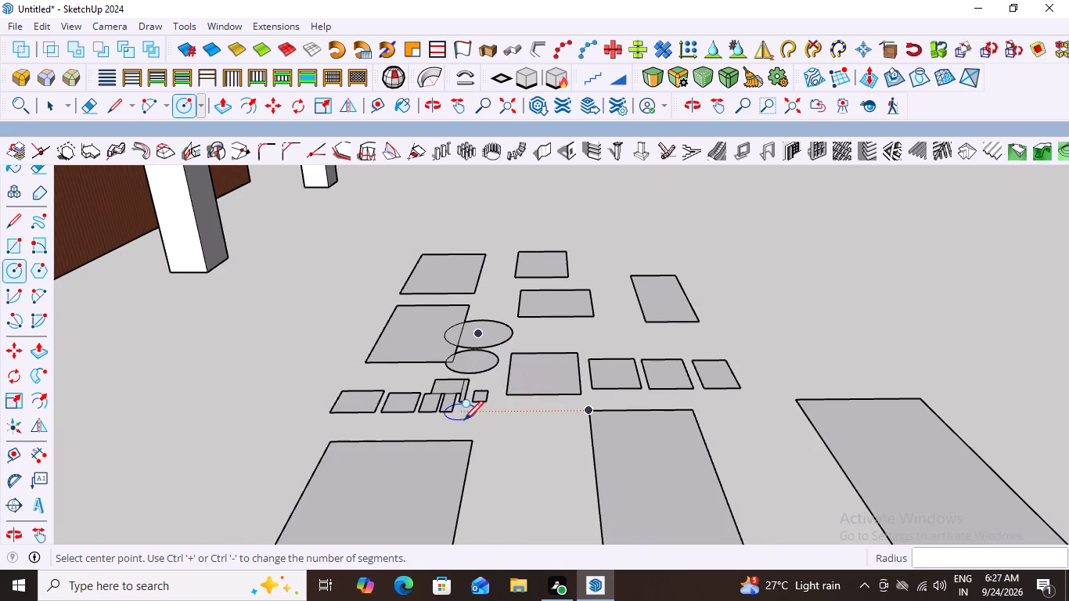
{"action": "left_click", "coordinate": [464, 419]}
{"action": "left_click", "coordinate": [482, 426]}
{"action": "scroll", "coordinate": [531, 466], "scroll_direction": "up", "scroll_amount": 1}
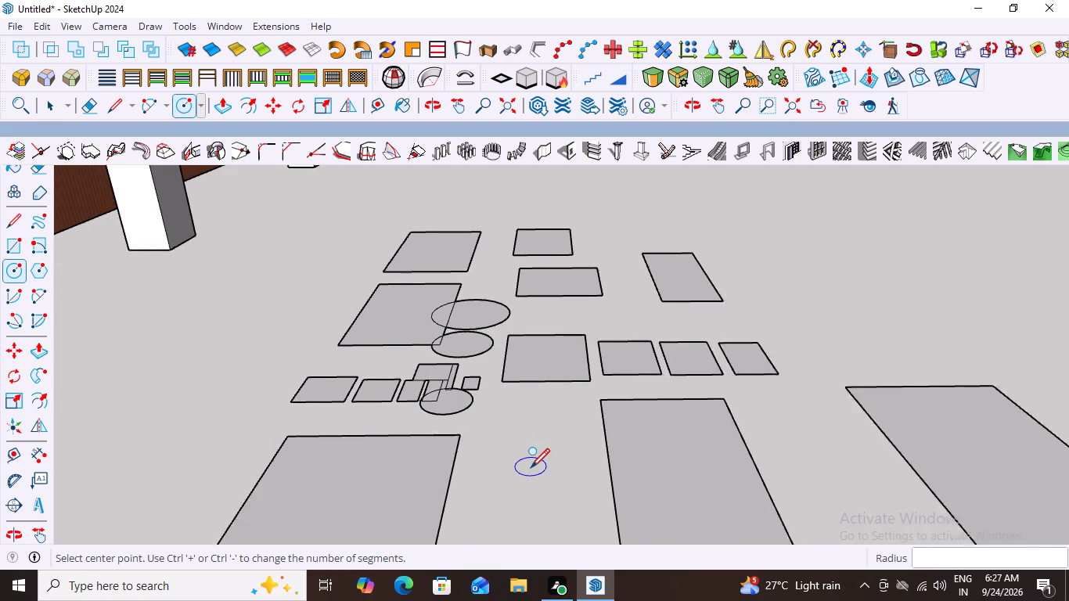
{"action": "scroll", "coordinate": [531, 466], "scroll_direction": "up", "scroll_amount": 2}
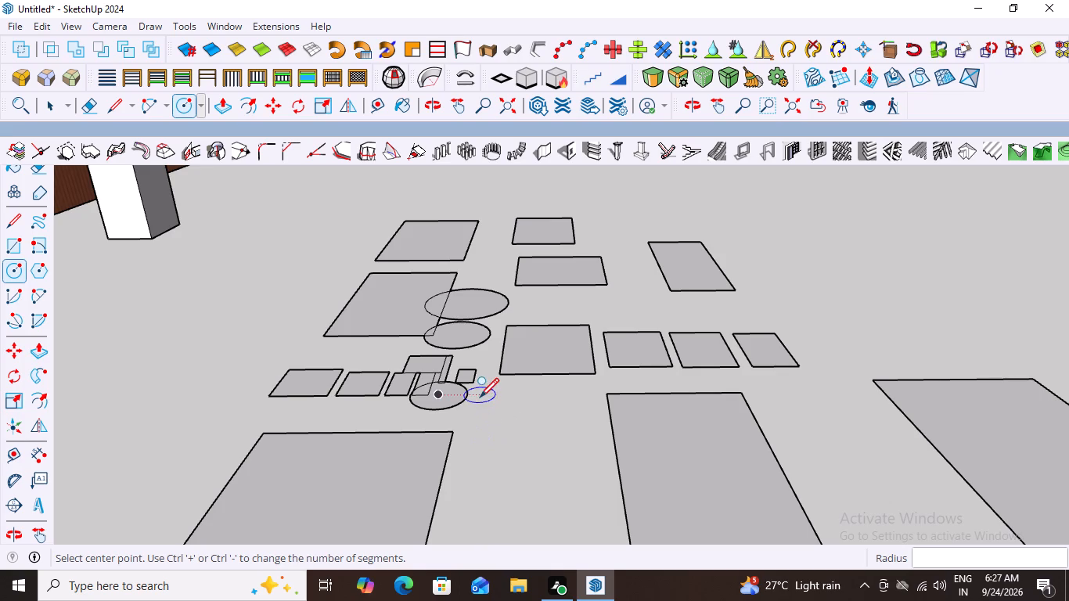
{"action": "left_click", "coordinate": [479, 411]}
{"action": "left_click", "coordinate": [499, 440]}
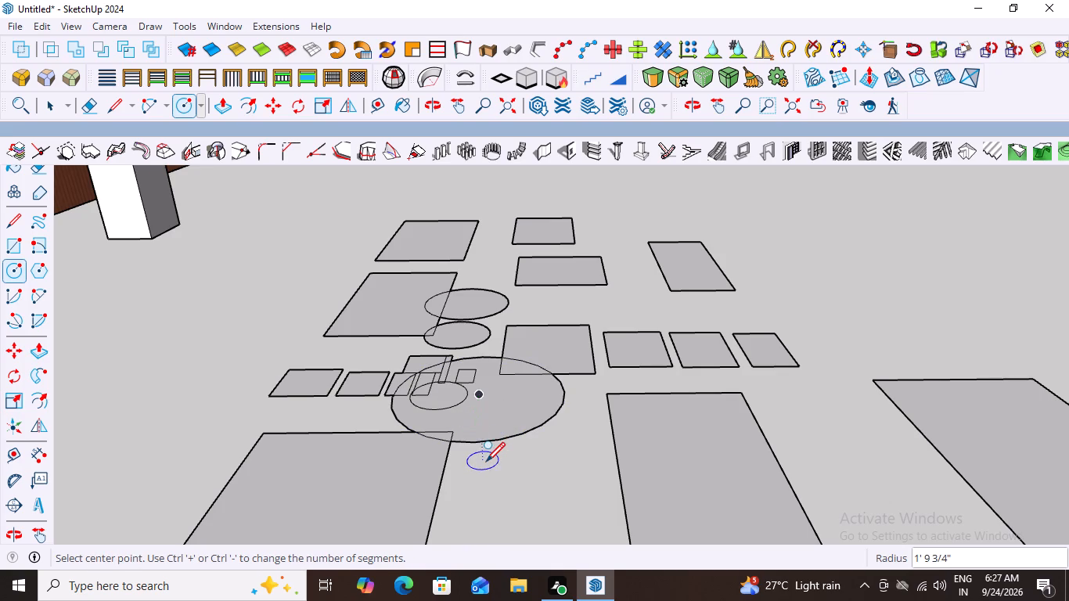
Draw a small circle of about 3 1/16" radius in the gap between the wide rear slab and the square slab.
{"action": "scroll", "coordinate": [486, 460], "scroll_direction": "down", "scroll_amount": 7}
{"action": "scroll", "coordinate": [501, 504], "scroll_direction": "up", "scroll_amount": 3}
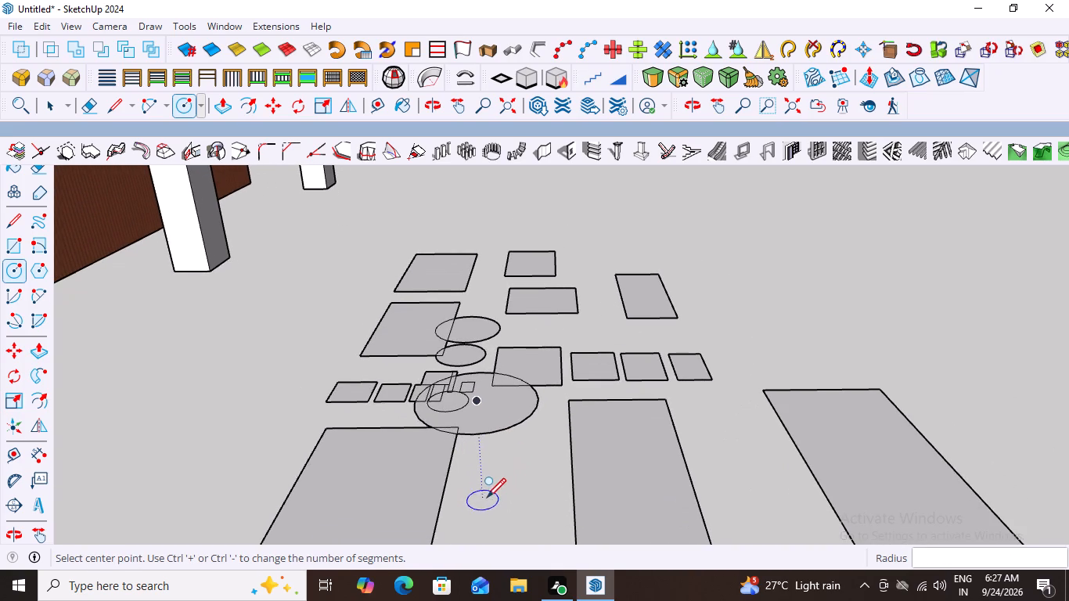
{"action": "scroll", "coordinate": [487, 496], "scroll_direction": "down", "scroll_amount": 3}
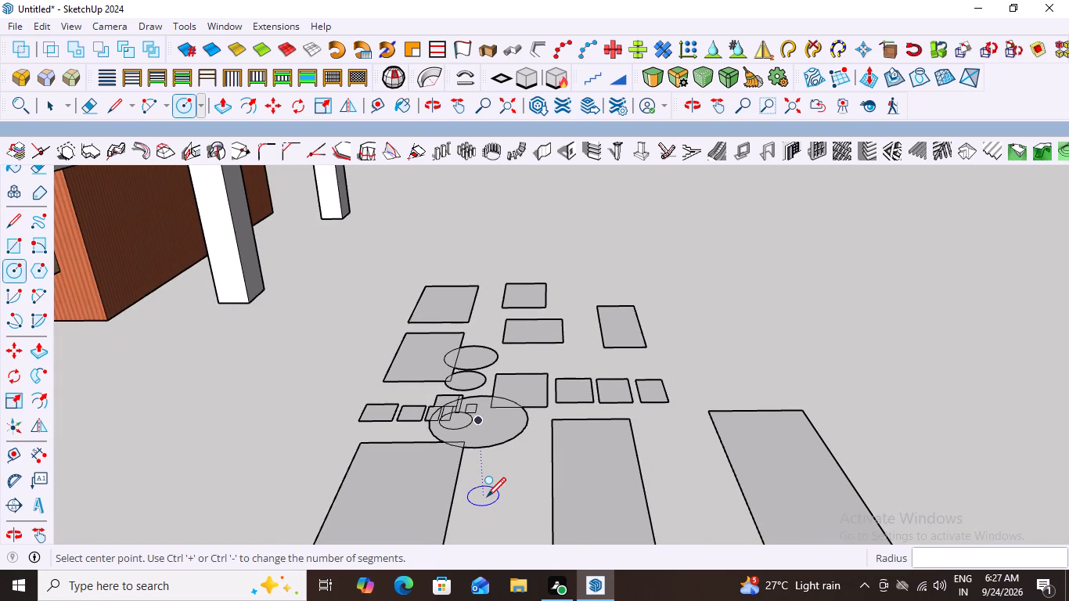
{"action": "scroll", "coordinate": [487, 495], "scroll_direction": "up", "scroll_amount": 2}
{"action": "scroll", "coordinate": [487, 495], "scroll_direction": "down", "scroll_amount": 2}
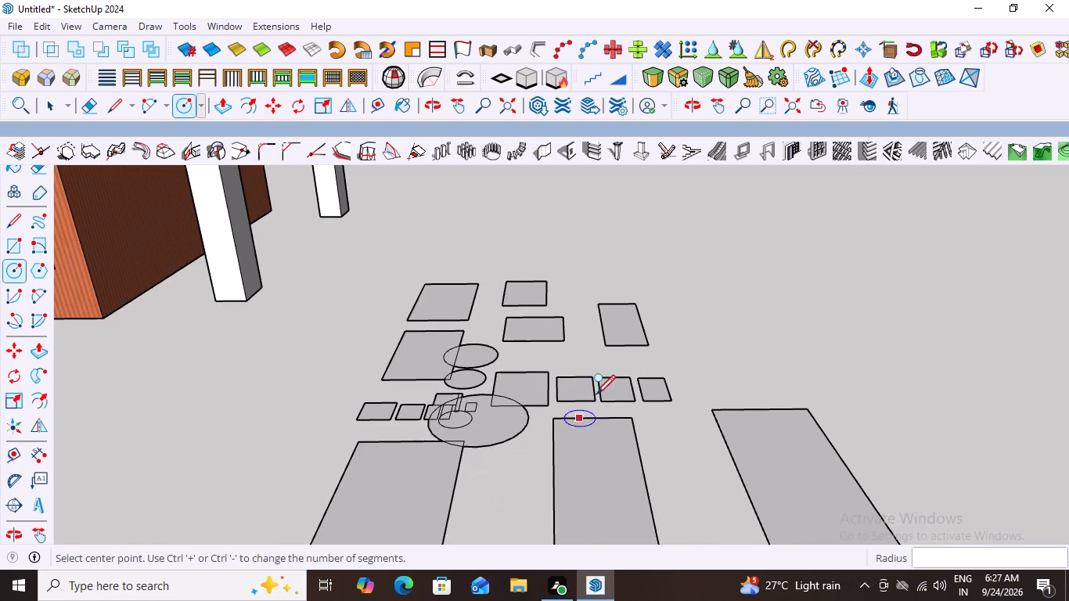
{"action": "scroll", "coordinate": [567, 355], "scroll_direction": "up", "scroll_amount": 2}
{"action": "left_click", "coordinate": [533, 347]}
{"action": "left_click", "coordinate": [540, 354]}
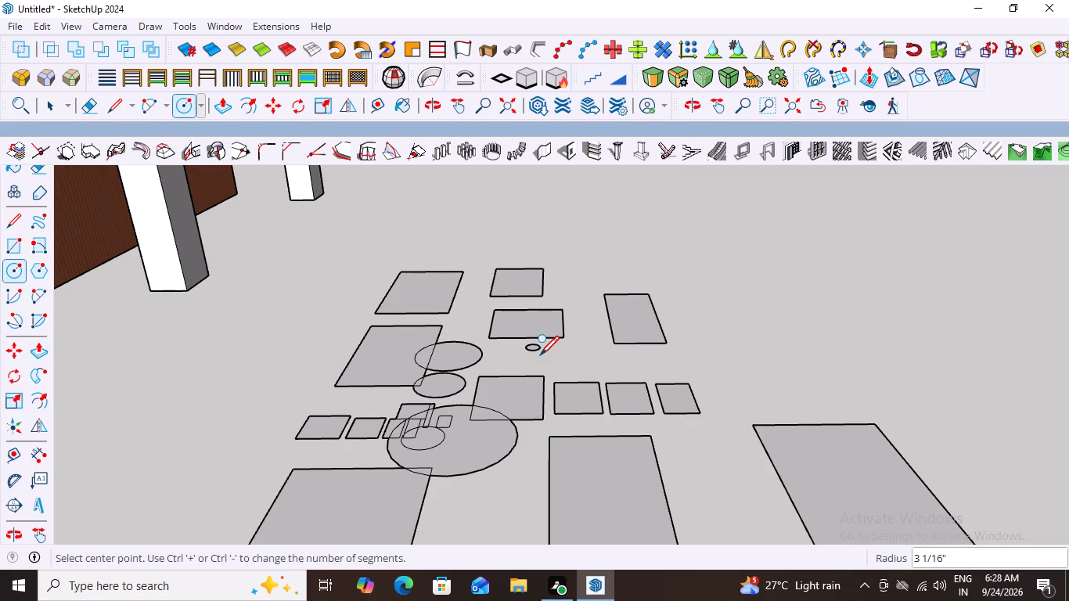
Draw two overlapping circles, radii about 6 1/4" and 8 1/8", in front of the largest circle between the big slabs.
{"action": "scroll", "coordinate": [540, 354], "scroll_direction": "up", "scroll_amount": 1}
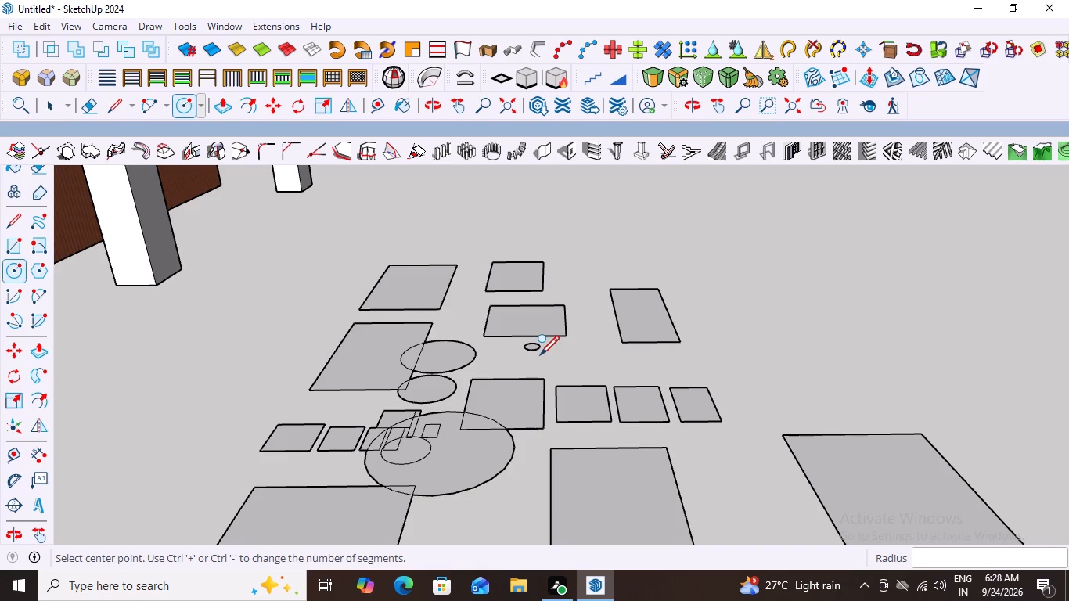
{"action": "scroll", "coordinate": [540, 354], "scroll_direction": "down", "scroll_amount": 3}
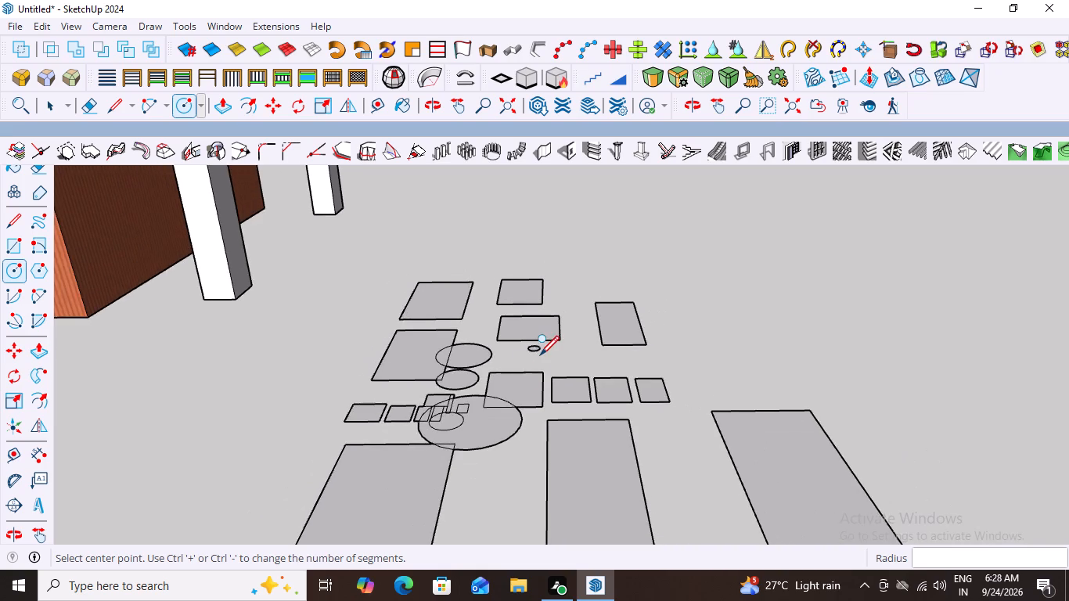
{"action": "scroll", "coordinate": [520, 488], "scroll_direction": "down", "scroll_amount": 3}
{"action": "middle_click_drag", "start_coordinate": [495, 506], "coordinate": [531, 463]}
{"action": "scroll", "coordinate": [515, 480], "scroll_direction": "up", "scroll_amount": 4}
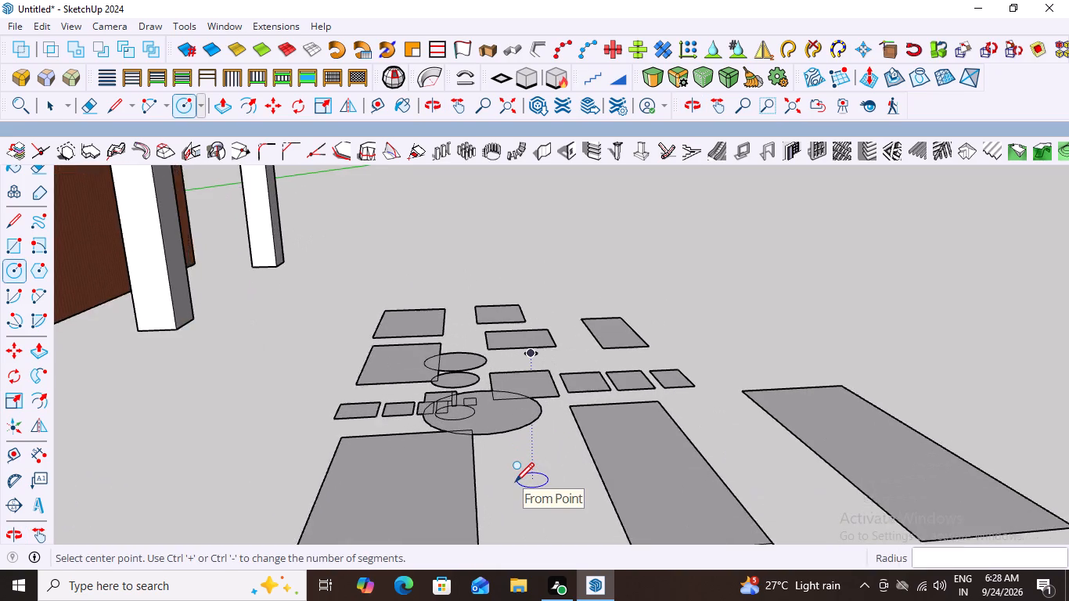
{"action": "scroll", "coordinate": [515, 480], "scroll_direction": "up", "scroll_amount": 4}
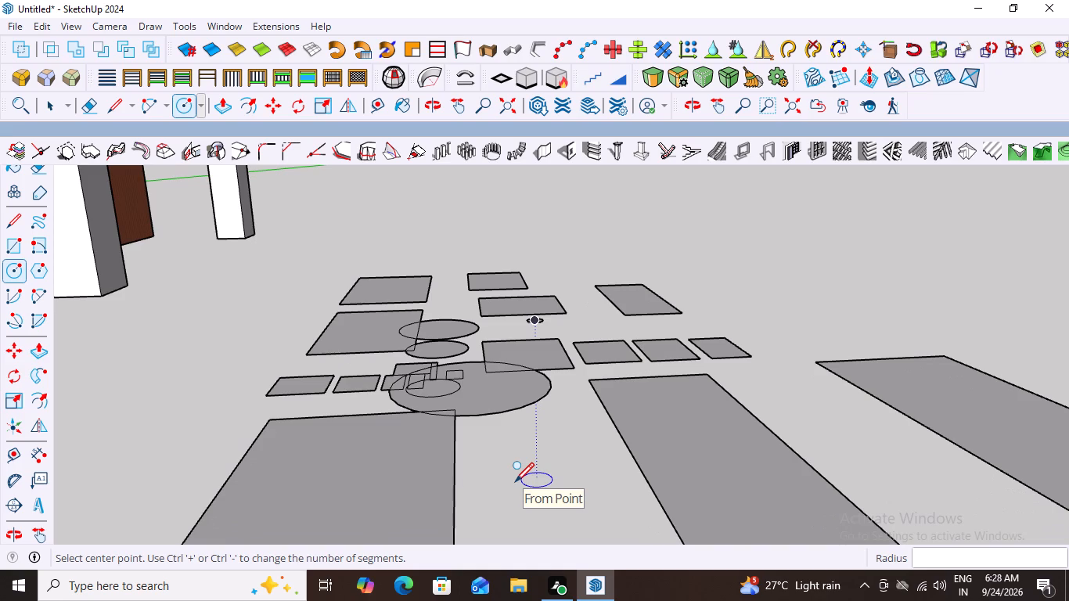
{"action": "scroll", "coordinate": [515, 480], "scroll_direction": "down", "scroll_amount": 1}
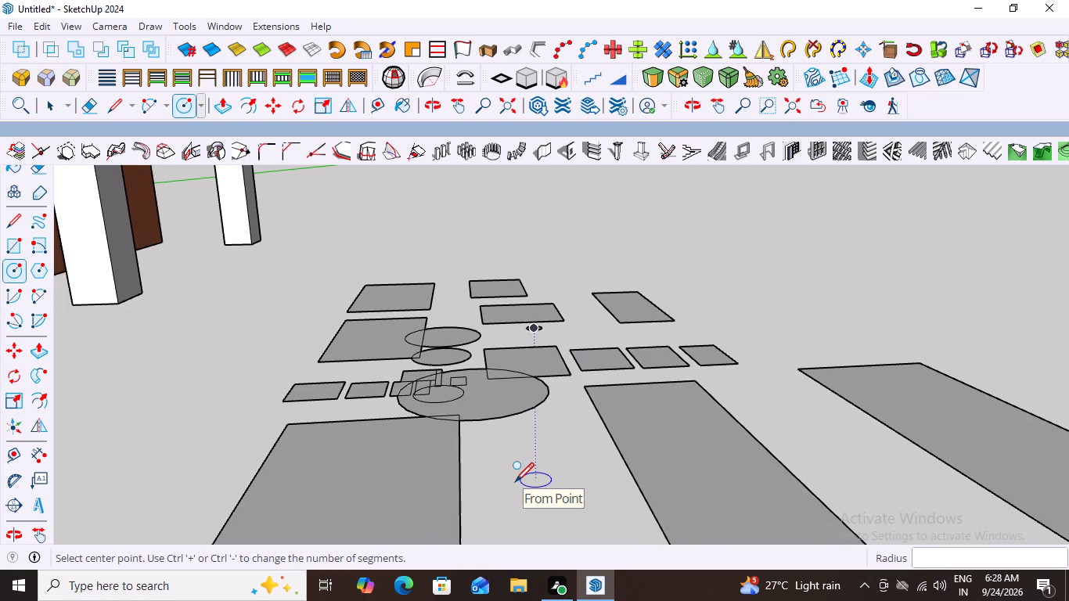
{"action": "scroll", "coordinate": [515, 480], "scroll_direction": "up", "scroll_amount": 3}
{"action": "left_click", "coordinate": [481, 427]}
{"action": "left_click", "coordinate": [491, 440]}
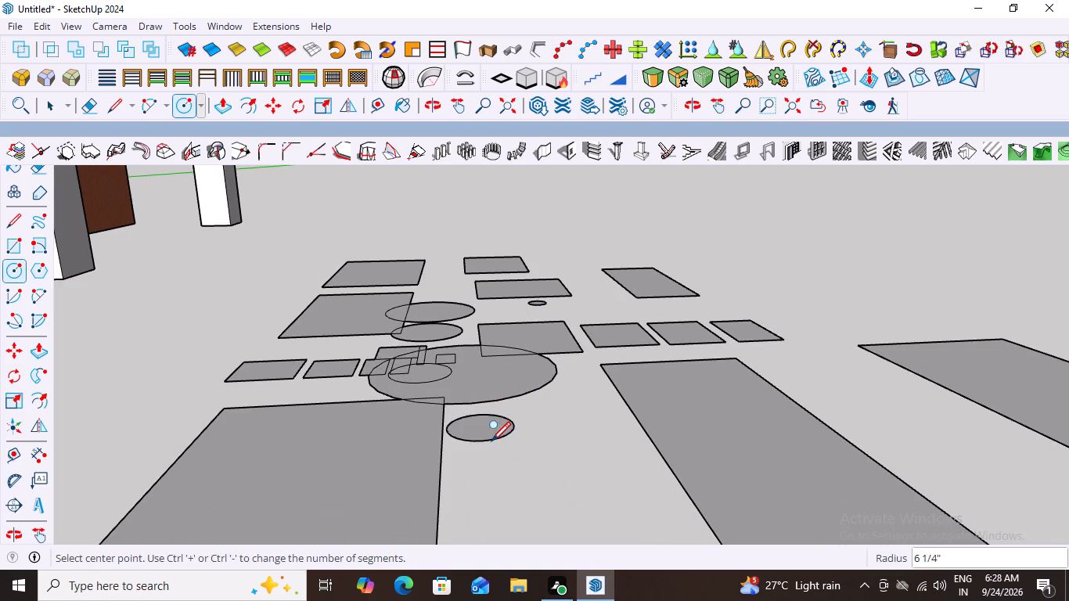
{"action": "left_click", "coordinate": [545, 414]}
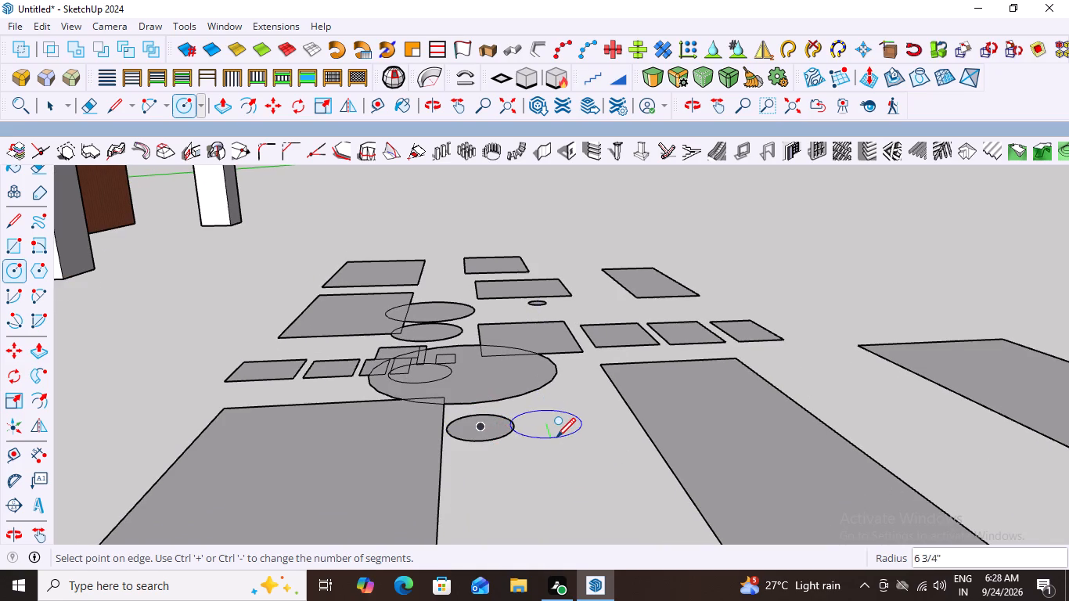
{"action": "left_click", "coordinate": [560, 438]}
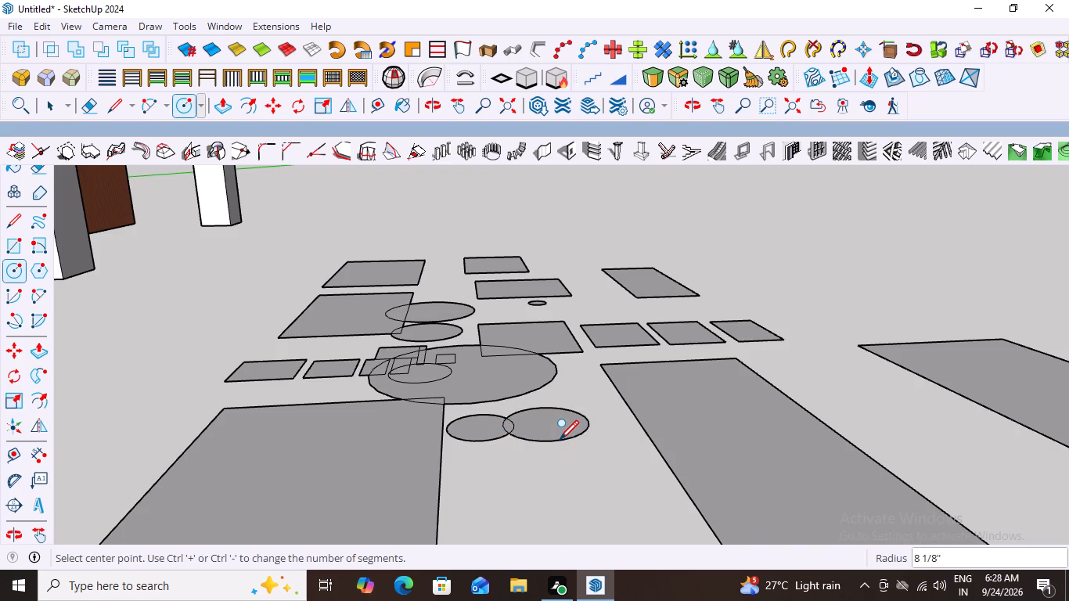
Draw a front row of three overlapping circles between the big slabs, the first about 7 13/16" and the last about 8 1/4" radius.
{"action": "scroll", "coordinate": [560, 481], "scroll_direction": "down", "scroll_amount": 3}
{"action": "scroll", "coordinate": [519, 508], "scroll_direction": "up", "scroll_amount": 6}
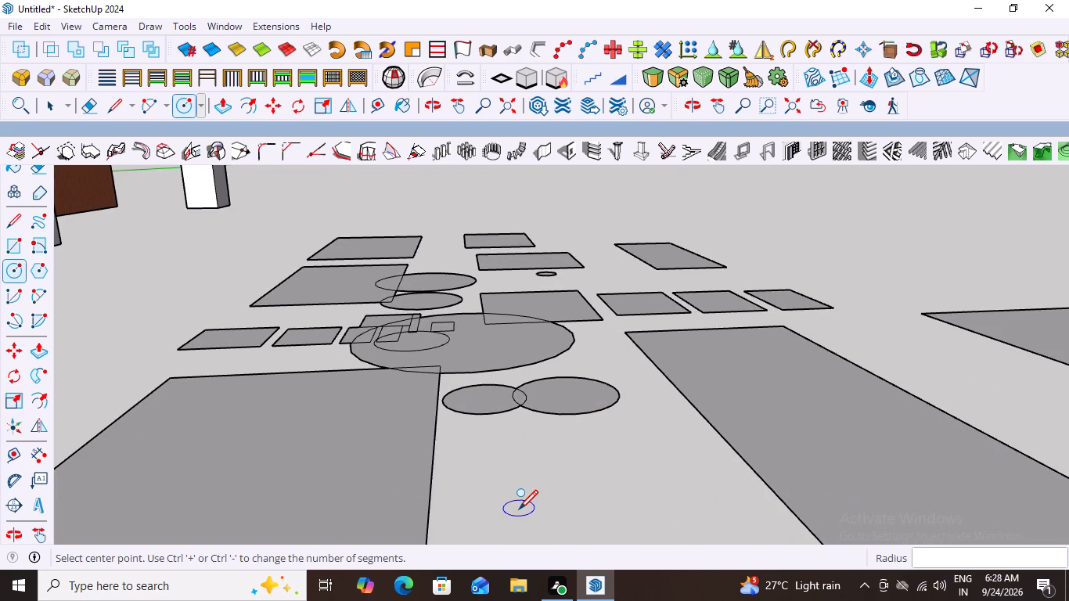
{"action": "left_click", "coordinate": [464, 436]}
{"action": "left_click", "coordinate": [481, 461]}
{"action": "left_click", "coordinate": [529, 439]}
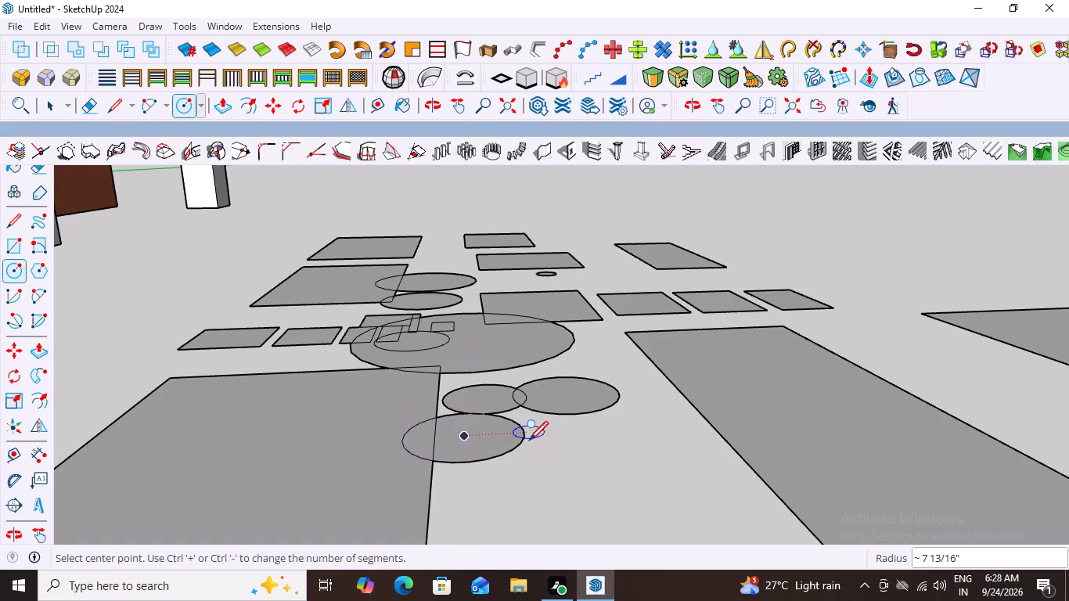
{"action": "left_click", "coordinate": [538, 458]}
{"action": "left_click", "coordinate": [596, 425]}
{"action": "left_click", "coordinate": [616, 451]}
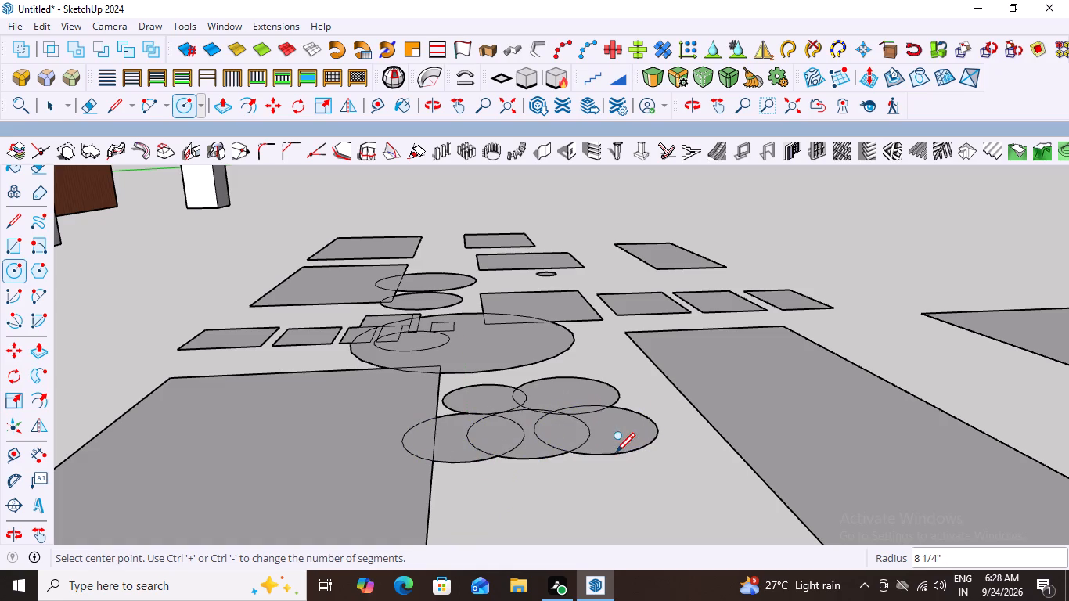
Draw two large circles over the long slab's near corner, one small circle inside them, and one circle at the front row's end.
{"action": "left_click", "coordinate": [656, 388]}
{"action": "left_click", "coordinate": [673, 421]}
{"action": "left_click", "coordinate": [650, 362]}
{"action": "left_click", "coordinate": [656, 405]}
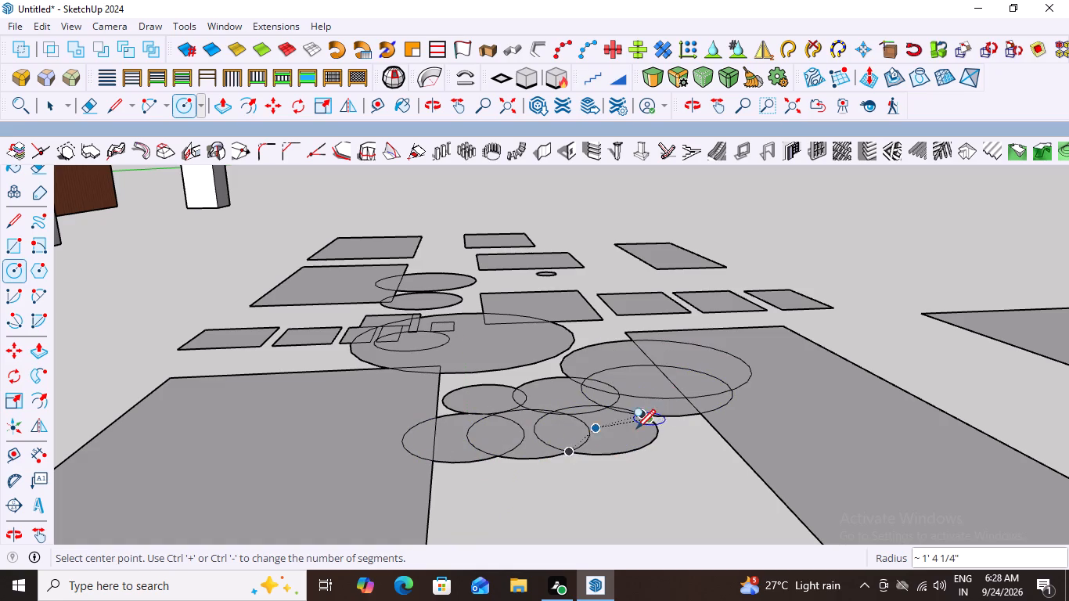
{"action": "left_click", "coordinate": [615, 442]}
{"action": "left_click", "coordinate": [639, 461]}
{"action": "left_click", "coordinate": [651, 359]}
{"action": "left_click", "coordinate": [668, 371]}
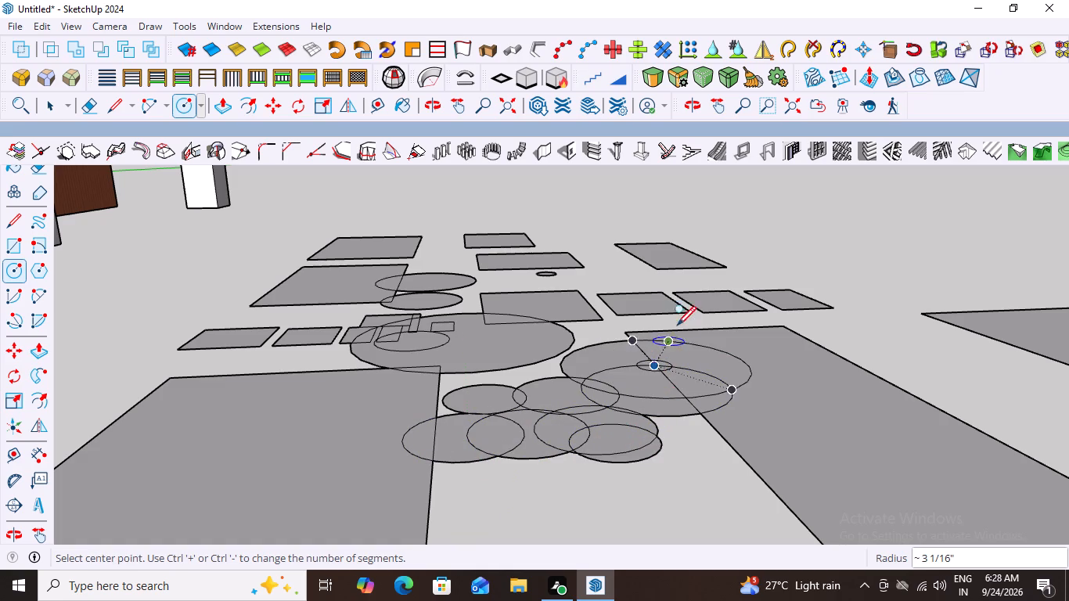
Draw a large circle over the small slabs behind the long slab and a circle of about 5 7/16" radius at its corner.
{"action": "left_click", "coordinate": [677, 315]}
{"action": "left_click", "coordinate": [701, 340]}
{"action": "left_click", "coordinate": [670, 355]}
{"action": "left_click", "coordinate": [677, 373]}
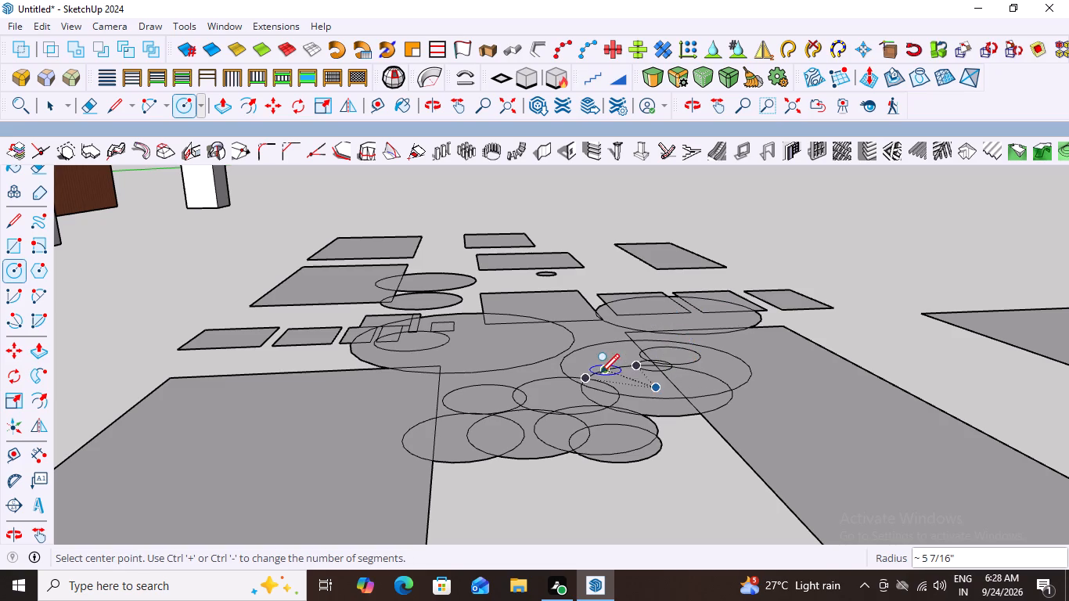
Draw three more overlapping circles across the cluster at the long slab's corner, the middle one about 8 15/16" radius.
{"action": "left_click", "coordinate": [600, 372]}
{"action": "left_click", "coordinate": [624, 392]}
{"action": "left_click", "coordinate": [671, 383]}
{"action": "left_click", "coordinate": [683, 407]}
{"action": "left_click", "coordinate": [717, 383]}
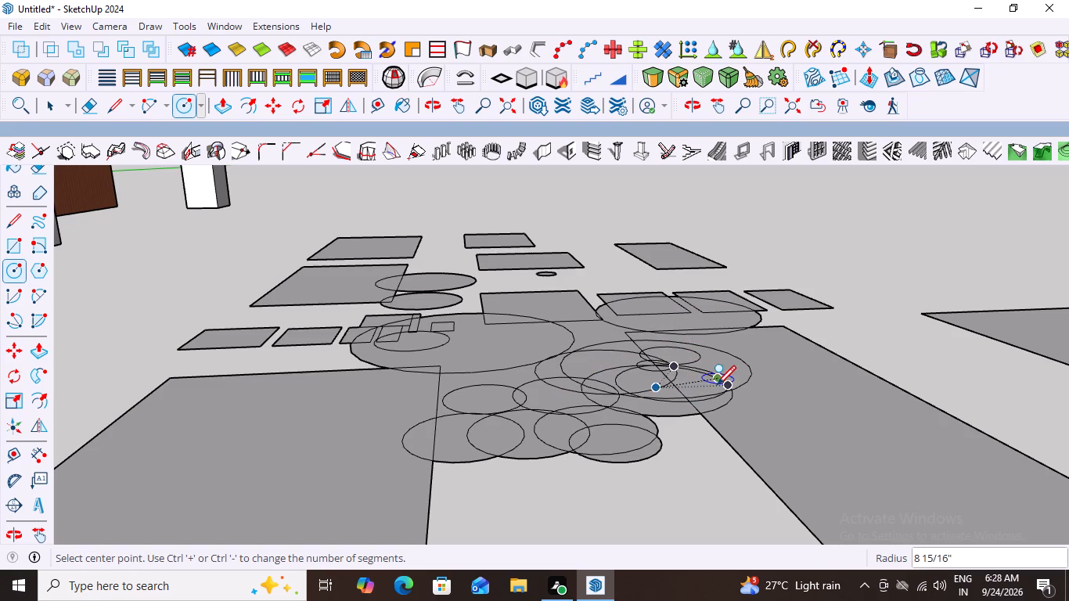
{"action": "left_click", "coordinate": [707, 417]}
Draw a small circle at the front row's end and a large circle of about 1' 9/16" radius over the front row.
{"action": "scroll", "coordinate": [681, 405], "scroll_direction": "down", "scroll_amount": 1}
{"action": "left_click", "coordinate": [658, 423]}
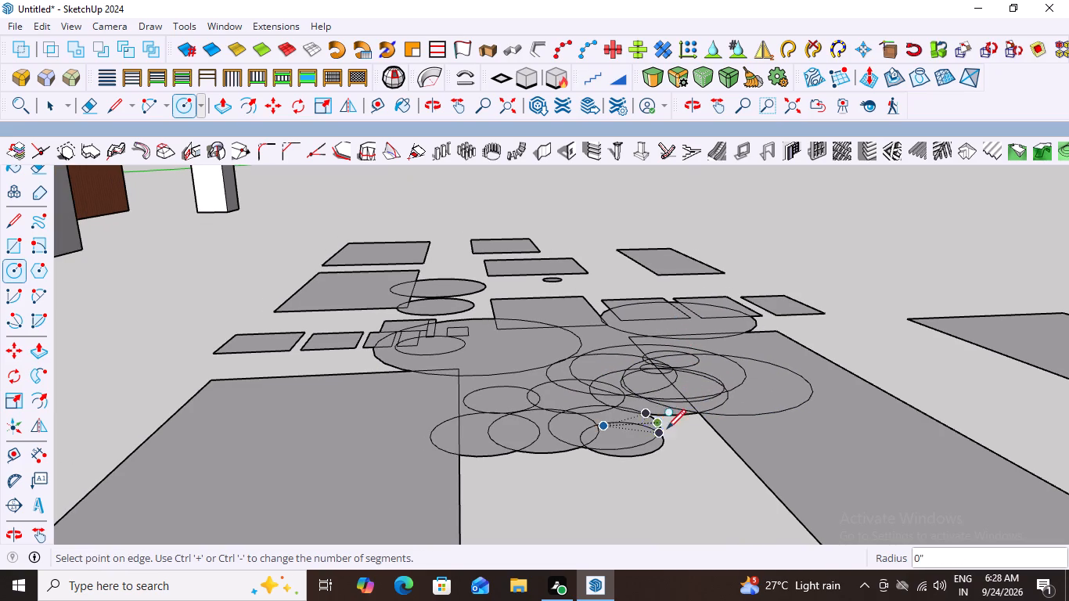
{"action": "left_click", "coordinate": [673, 432]}
{"action": "scroll", "coordinate": [649, 401], "scroll_direction": "down", "scroll_amount": 2}
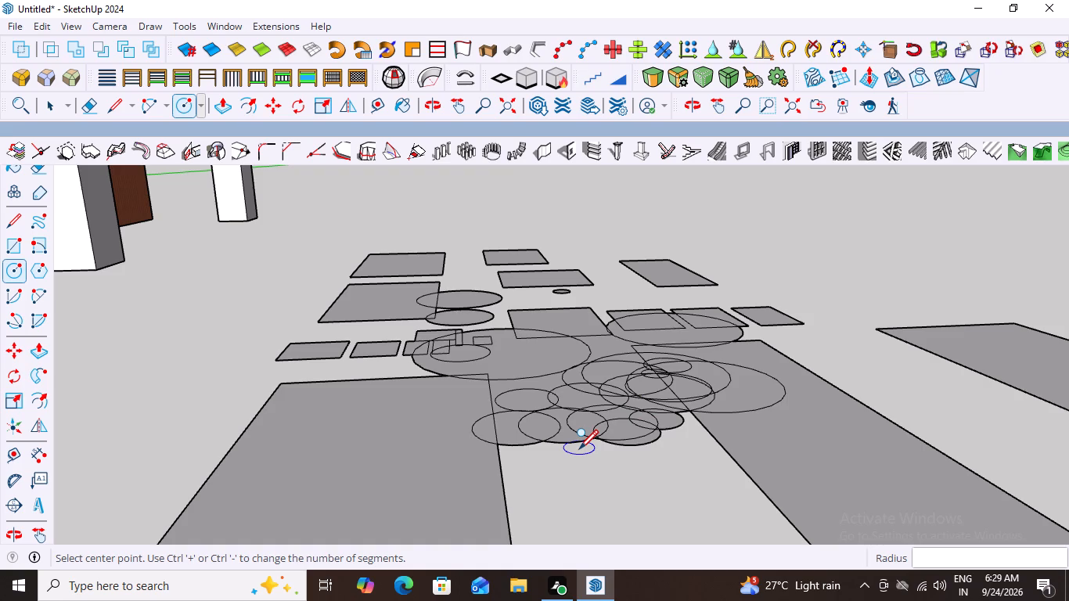
{"action": "left_click", "coordinate": [560, 435]}
{"action": "left_click", "coordinate": [576, 462]}
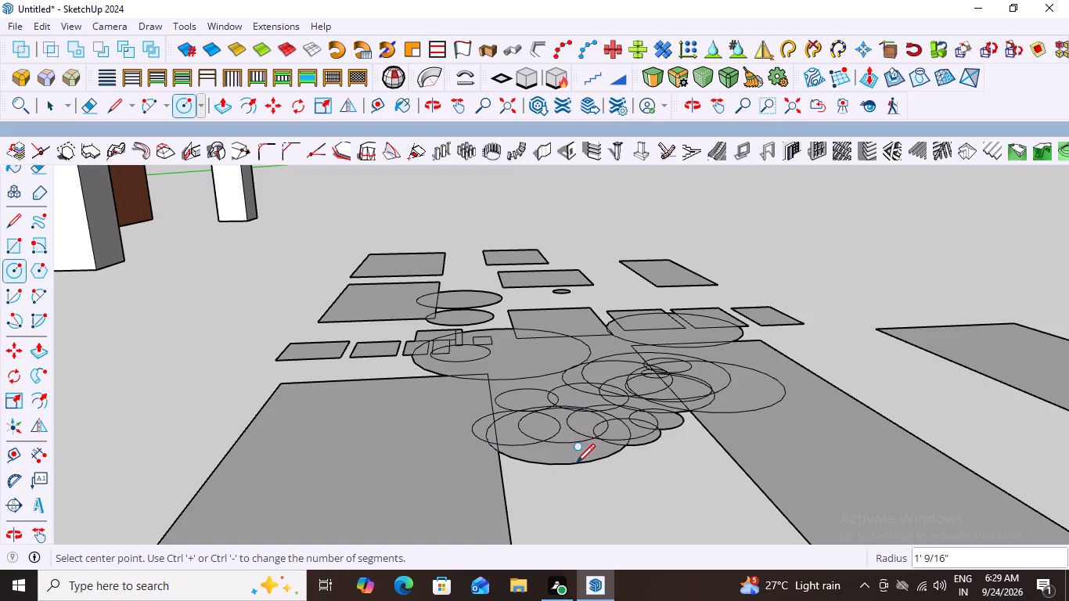
Draw a circle of about 4 1/8" radius beside the front row's last small circle, at the long slab's edge.
{"action": "scroll", "coordinate": [576, 462], "scroll_direction": "up", "scroll_amount": 2}
{"action": "scroll", "coordinate": [576, 462], "scroll_direction": "down", "scroll_amount": 4}
{"action": "scroll", "coordinate": [679, 501], "scroll_direction": "up", "scroll_amount": 5}
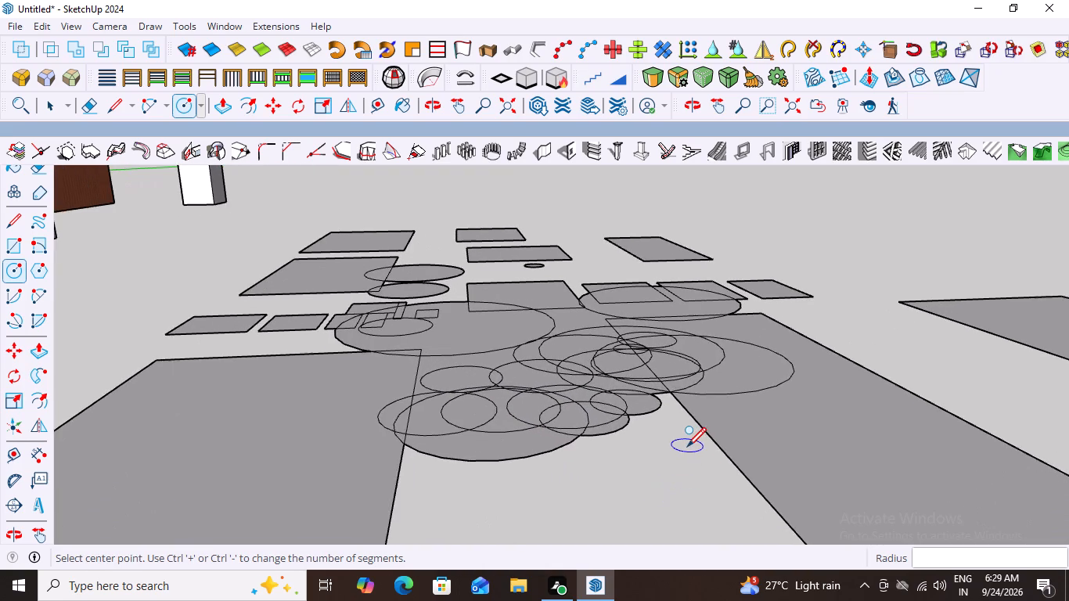
{"action": "scroll", "coordinate": [687, 445], "scroll_direction": "up", "scroll_amount": 1}
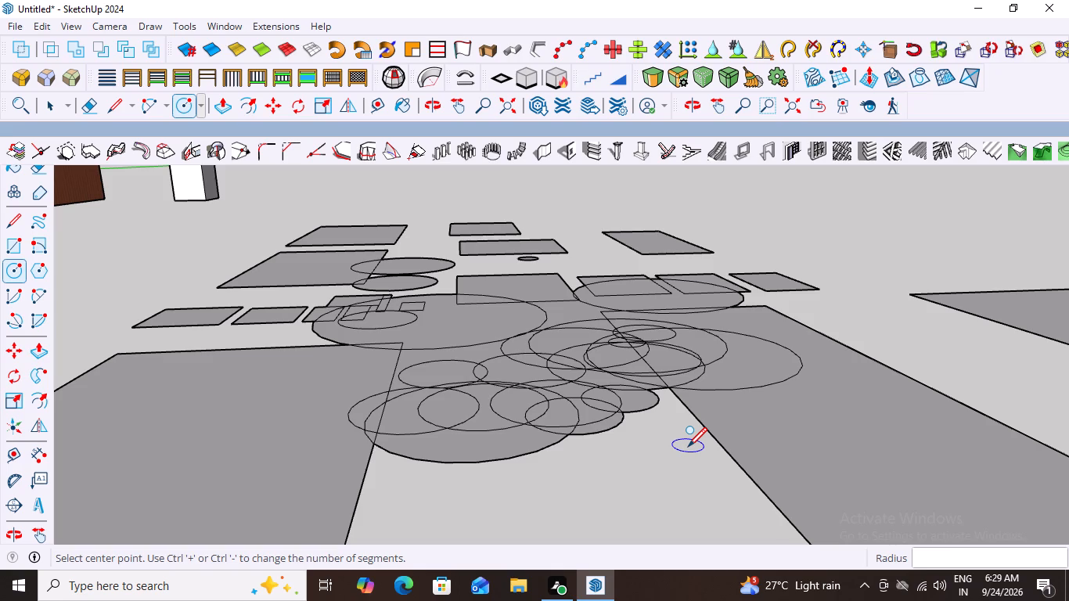
{"action": "scroll", "coordinate": [686, 435], "scroll_direction": "up", "scroll_amount": 1}
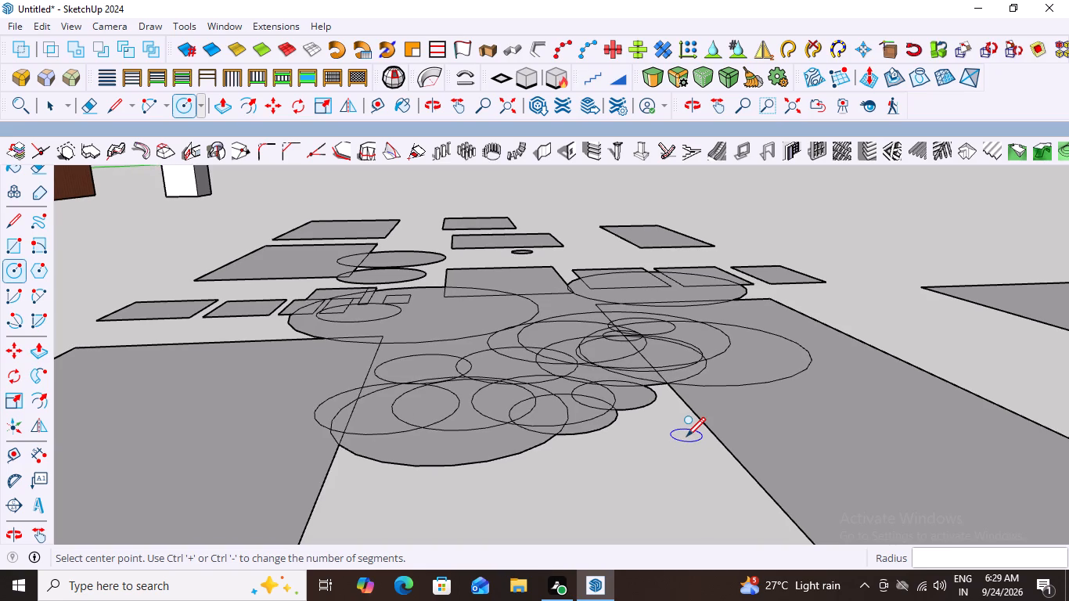
{"action": "left_click", "coordinate": [650, 414]}
{"action": "left_click", "coordinate": [657, 419]}
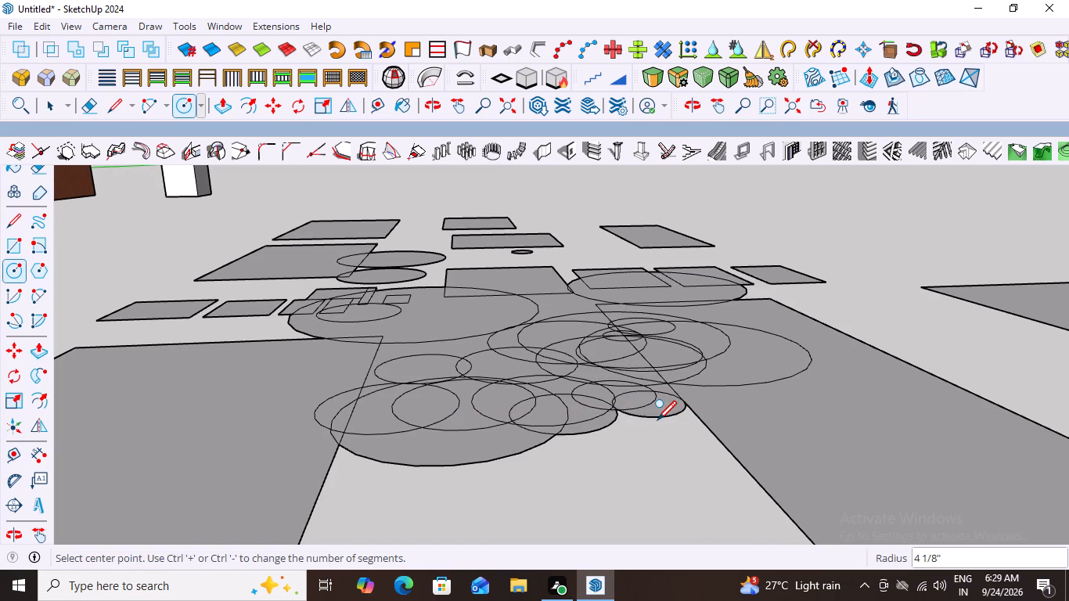
Draw two small side-by-side circles in front of the cluster, radii about 3 1/2" and 1 1/2".
{"action": "scroll", "coordinate": [567, 439], "scroll_direction": "down", "scroll_amount": 2}
{"action": "scroll", "coordinate": [583, 507], "scroll_direction": "up", "scroll_amount": 3}
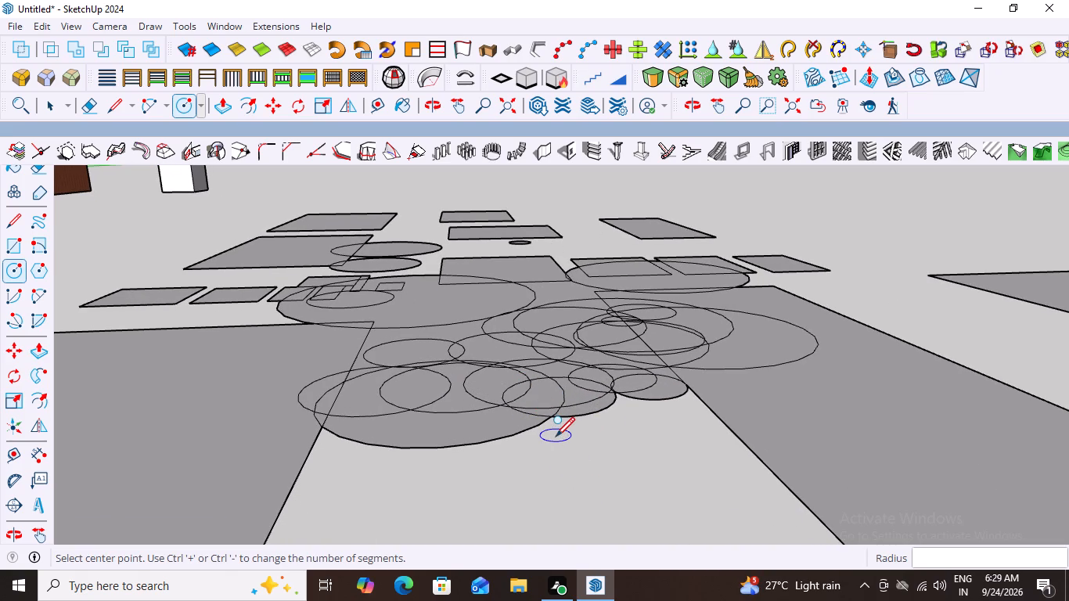
{"action": "scroll", "coordinate": [556, 435], "scroll_direction": "up", "scroll_amount": 2}
{"action": "scroll", "coordinate": [556, 435], "scroll_direction": "down", "scroll_amount": 6}
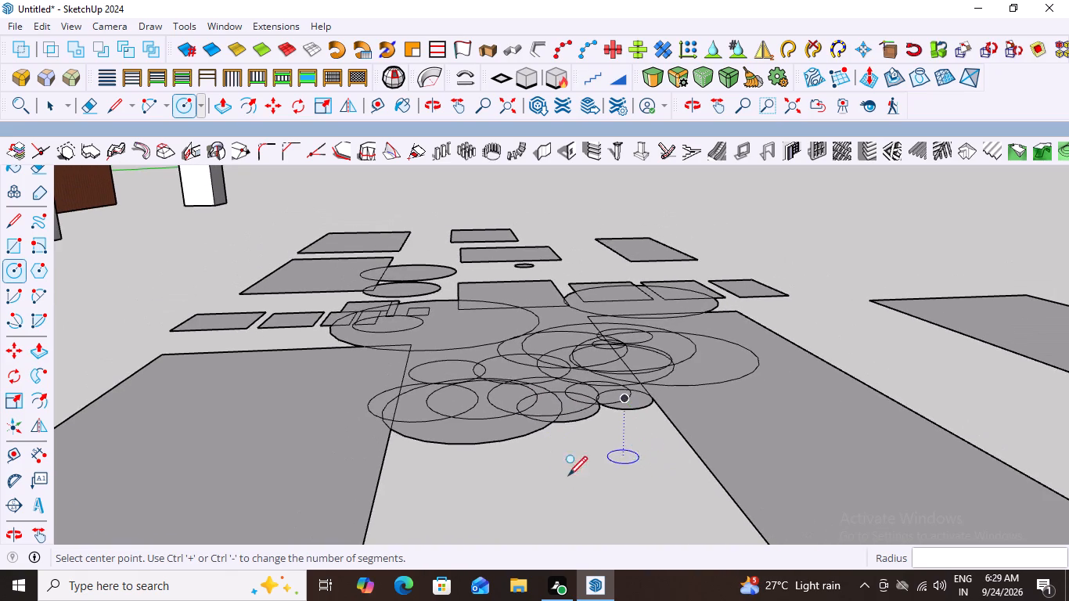
{"action": "scroll", "coordinate": [527, 477], "scroll_direction": "up", "scroll_amount": 3}
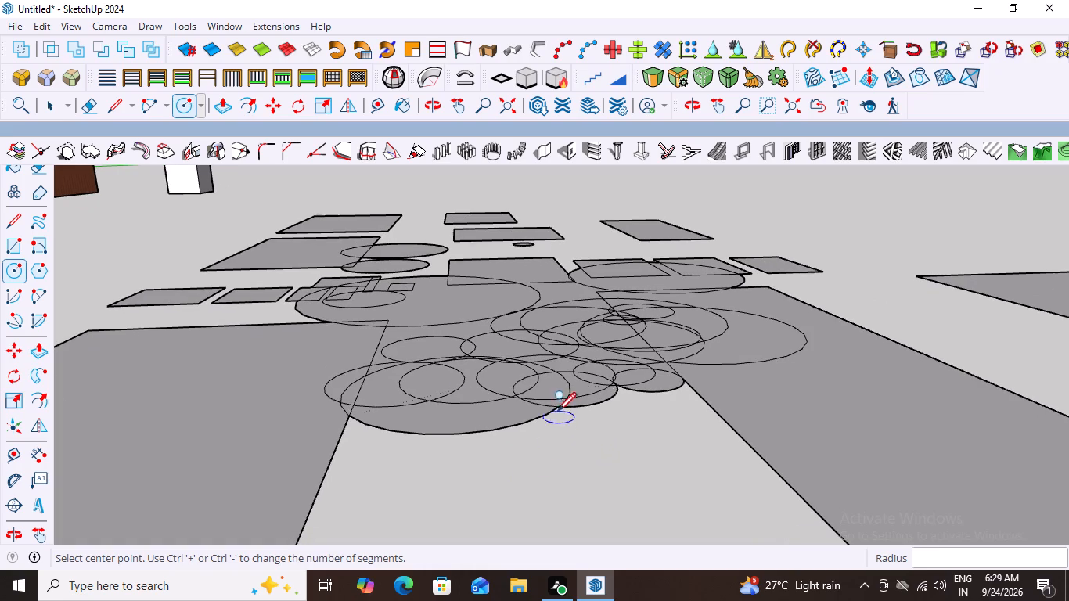
{"action": "left_click", "coordinate": [563, 426]}
{"action": "left_click", "coordinate": [570, 440]}
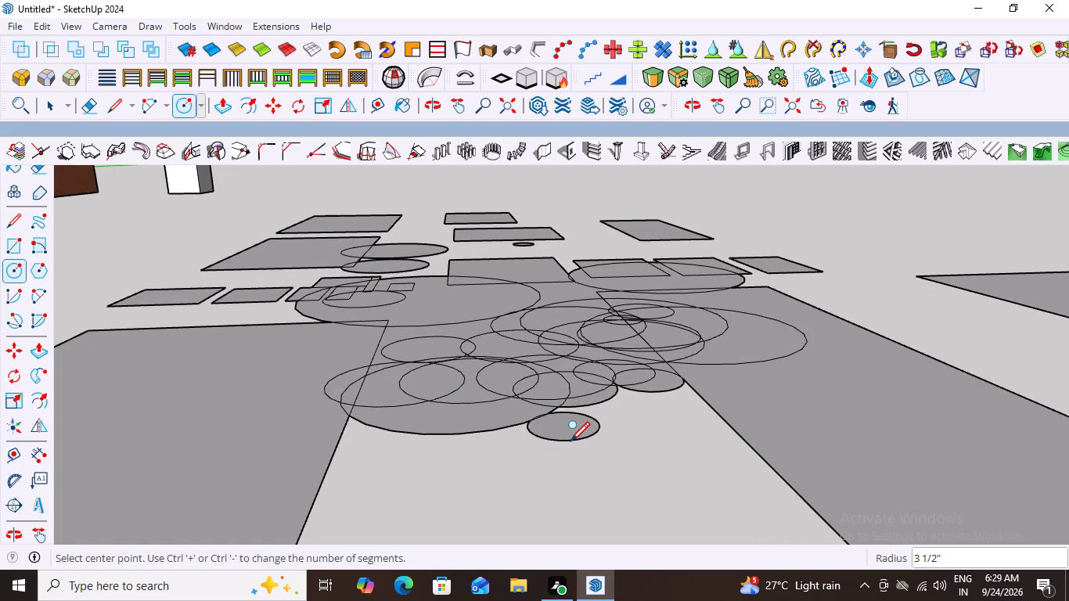
{"action": "scroll", "coordinate": [570, 440], "scroll_direction": "down", "scroll_amount": 2}
{"action": "scroll", "coordinate": [602, 490], "scroll_direction": "up", "scroll_amount": 2}
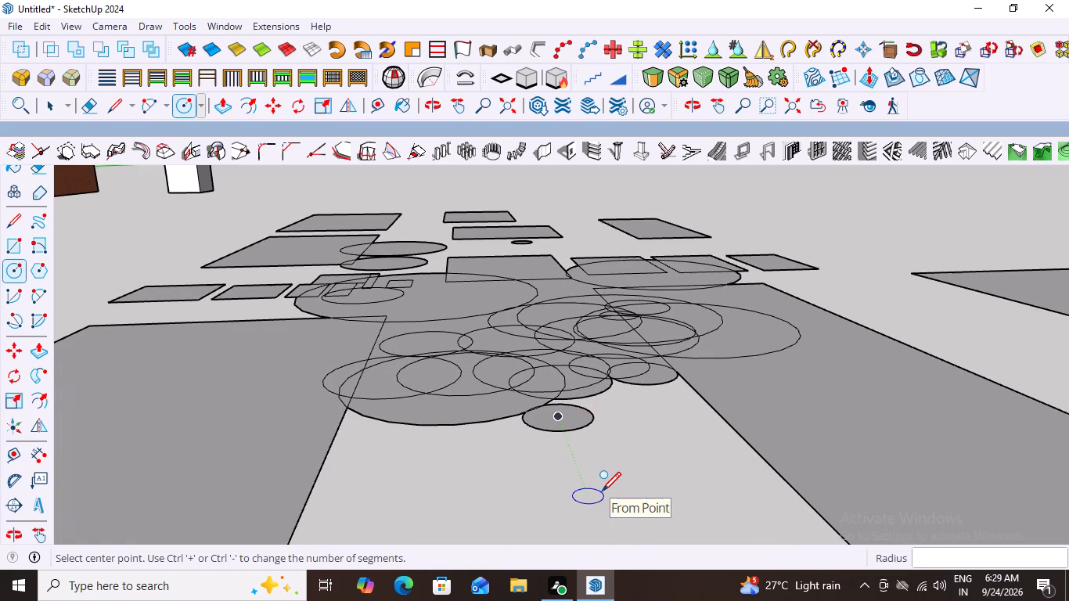
{"action": "left_click", "coordinate": [608, 409]}
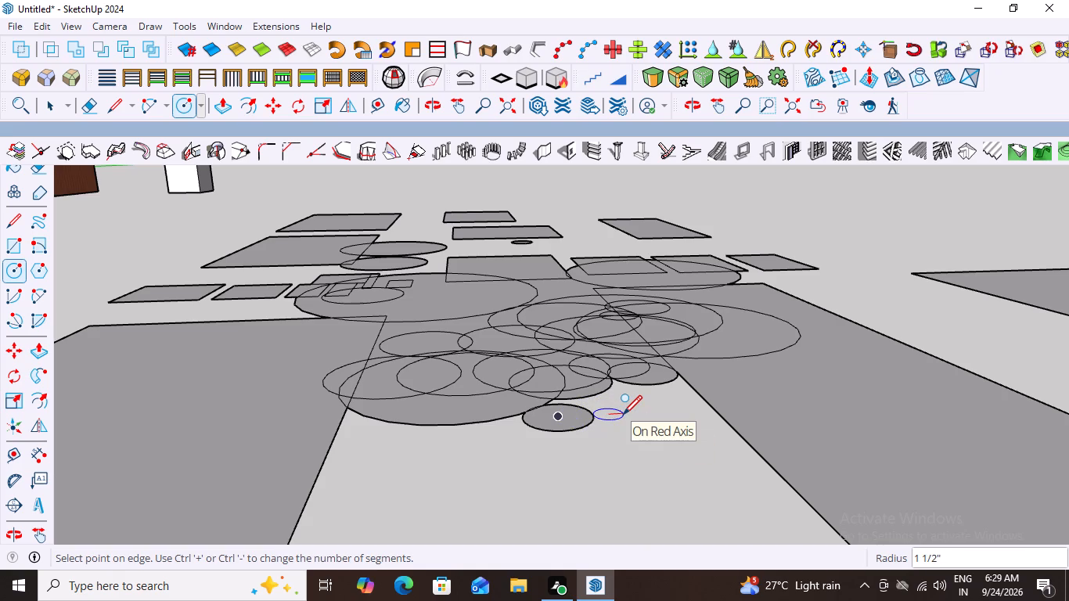
{"action": "left_click", "coordinate": [623, 413]}
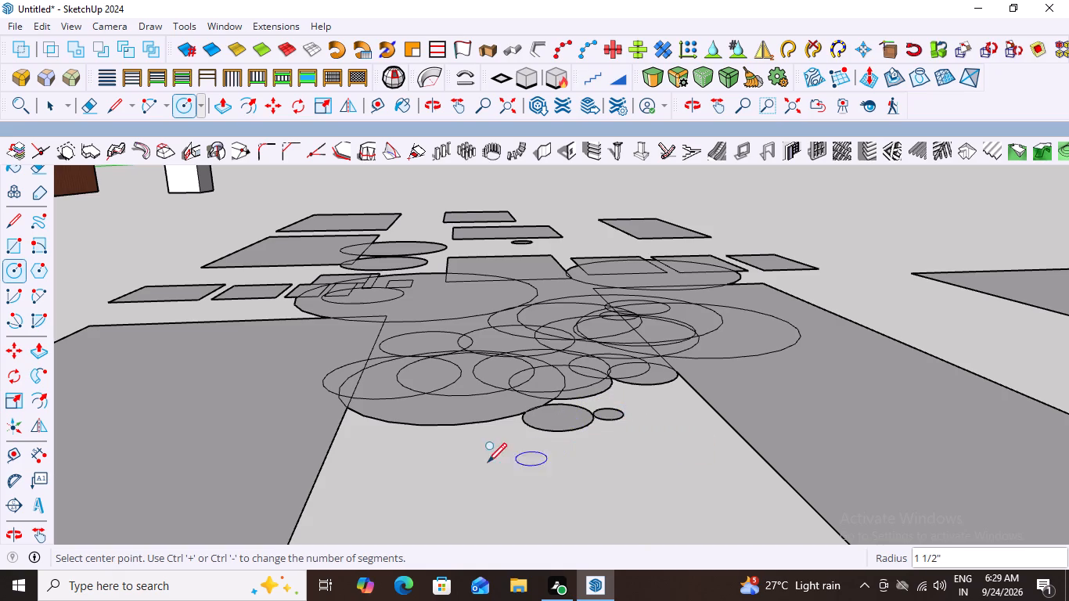
Draw two small overlapping circles in front of the large front-row circle, radii about 2 11/16" and 2 15/16".
{"action": "scroll", "coordinate": [462, 444], "scroll_direction": "up", "scroll_amount": 4}
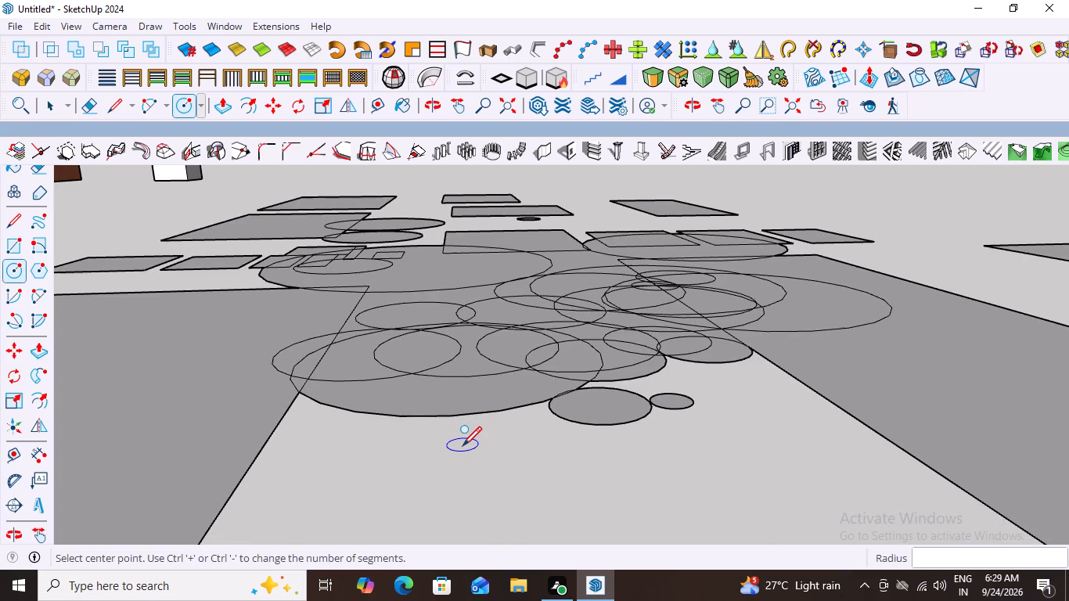
{"action": "scroll", "coordinate": [465, 444], "scroll_direction": "down", "scroll_amount": 3}
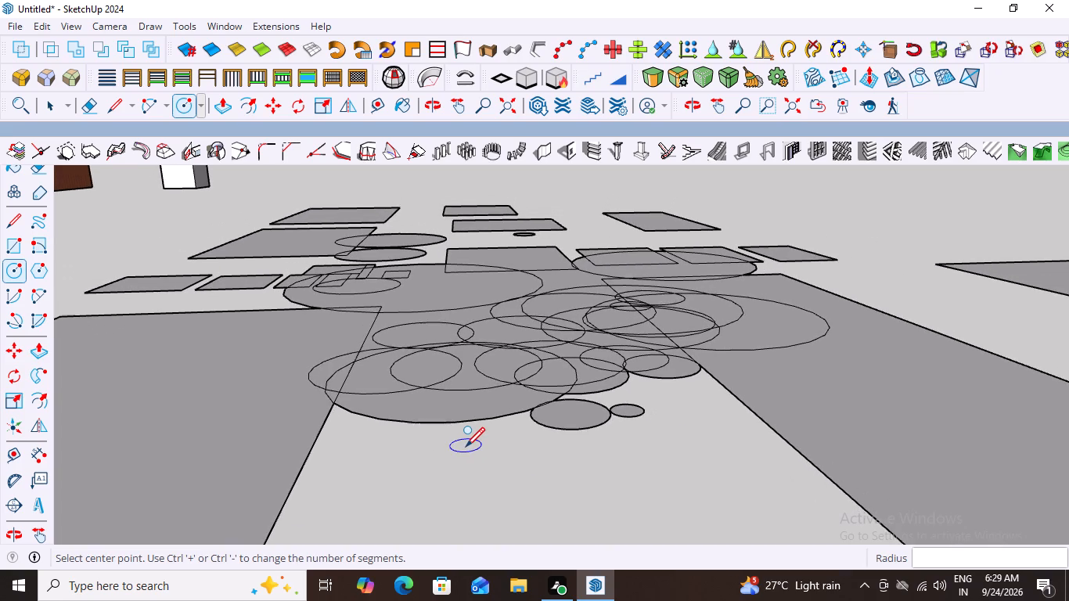
{"action": "scroll", "coordinate": [469, 447], "scroll_direction": "down", "scroll_amount": 2}
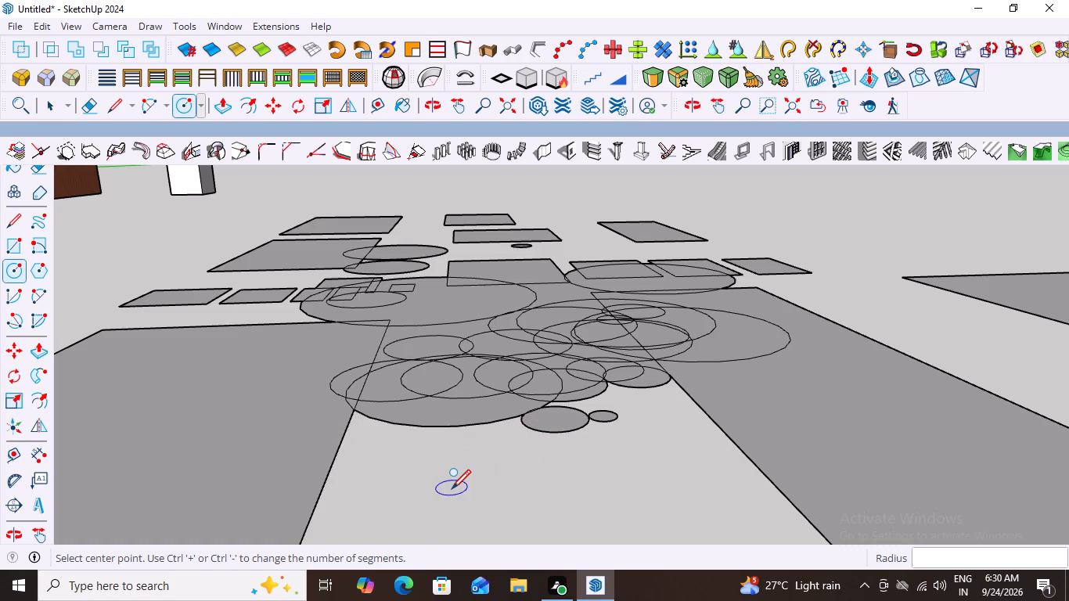
{"action": "scroll", "coordinate": [472, 499], "scroll_direction": "up", "scroll_amount": 2}
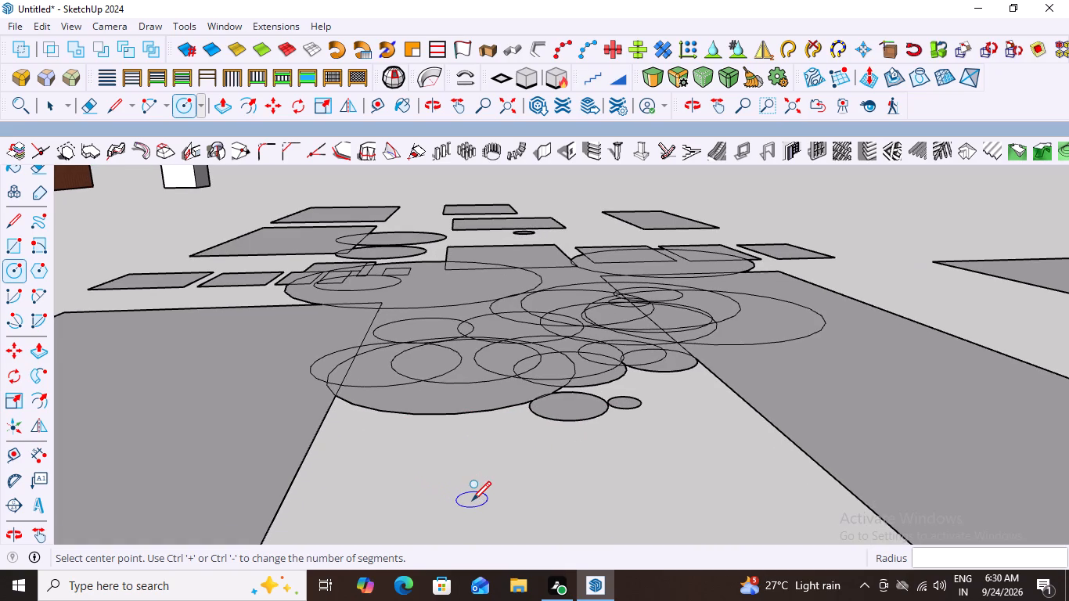
{"action": "left_click", "coordinate": [389, 436]}
{"action": "left_click", "coordinate": [401, 448]}
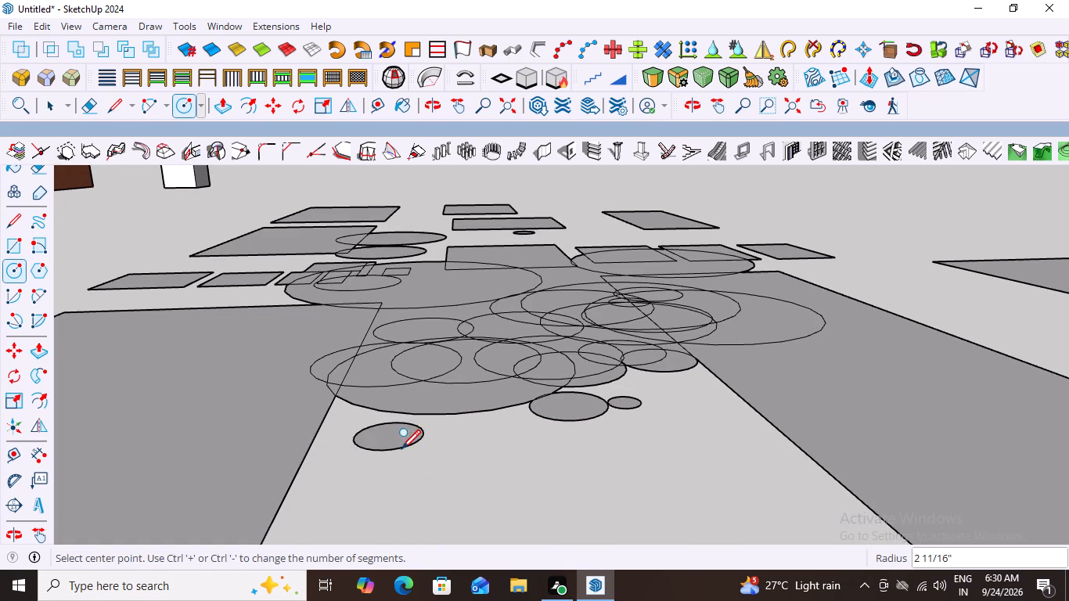
{"action": "left_click", "coordinate": [440, 437]}
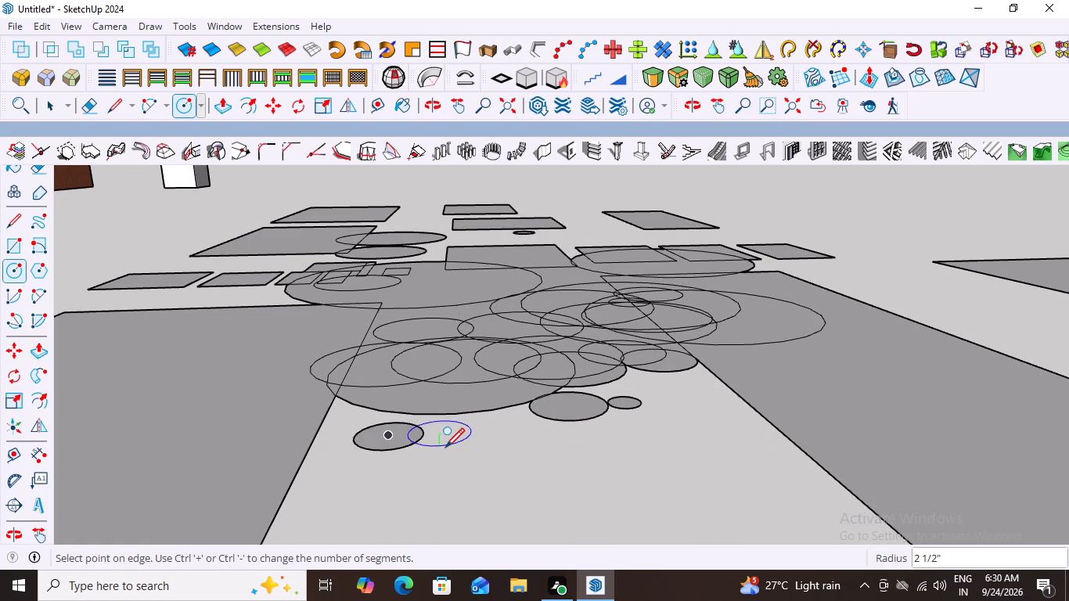
{"action": "left_click", "coordinate": [448, 448]}
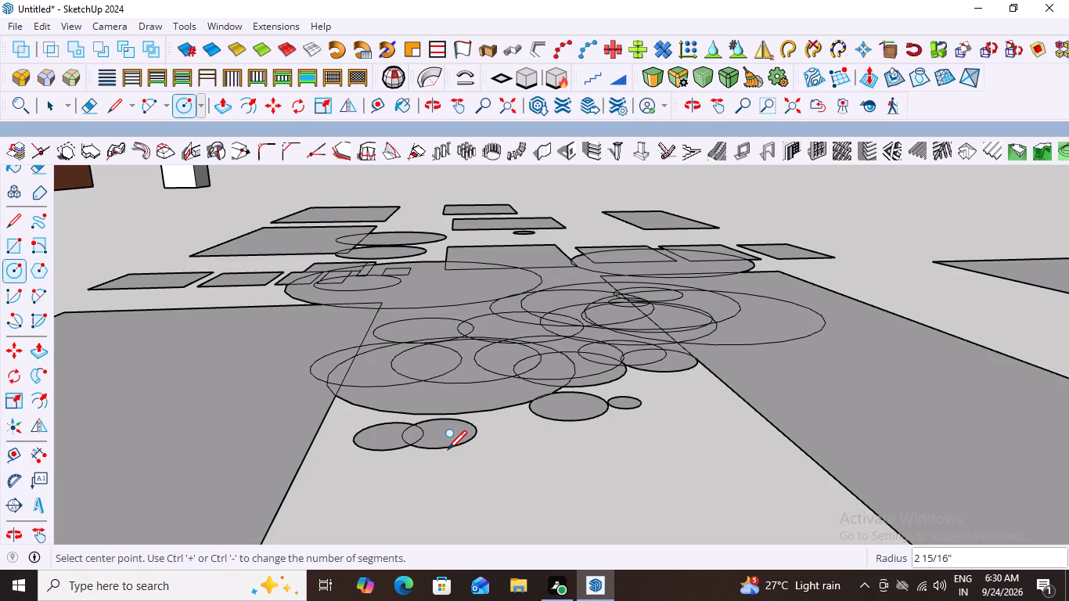
Draw a separate circle of about 2 3/8" radius in front of the small overlapping pair, between the big slabs.
{"action": "scroll", "coordinate": [448, 448], "scroll_direction": "down", "scroll_amount": 2}
{"action": "scroll", "coordinate": [499, 513], "scroll_direction": "up", "scroll_amount": 2}
{"action": "scroll", "coordinate": [479, 495], "scroll_direction": "down", "scroll_amount": 9}
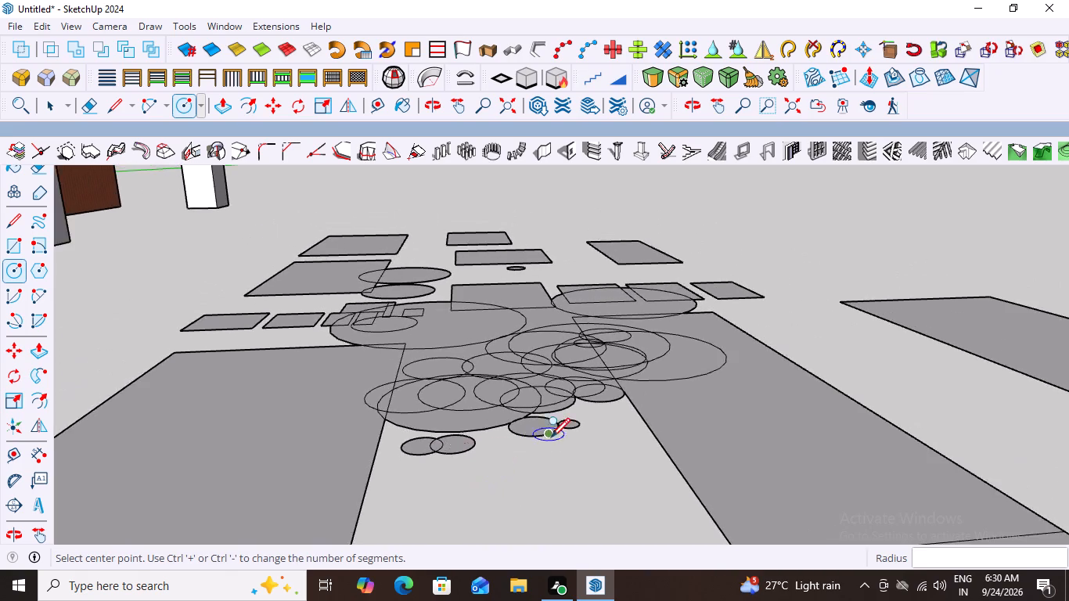
{"action": "scroll", "coordinate": [551, 436], "scroll_direction": "down", "scroll_amount": 4}
{"action": "scroll", "coordinate": [499, 488], "scroll_direction": "up", "scroll_amount": 8}
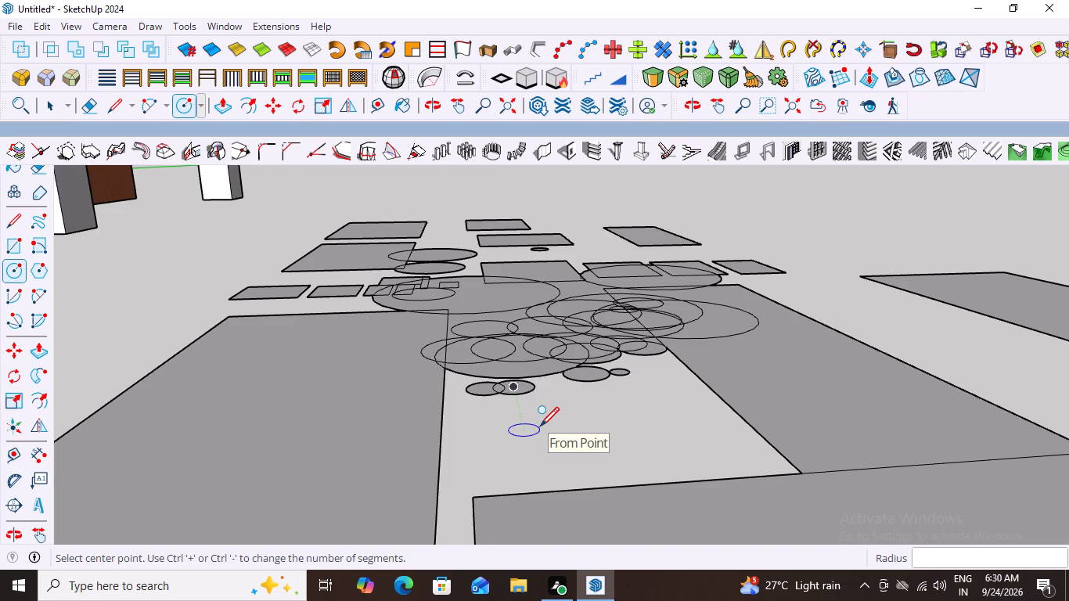
{"action": "scroll", "coordinate": [540, 425], "scroll_direction": "down", "scroll_amount": 1}
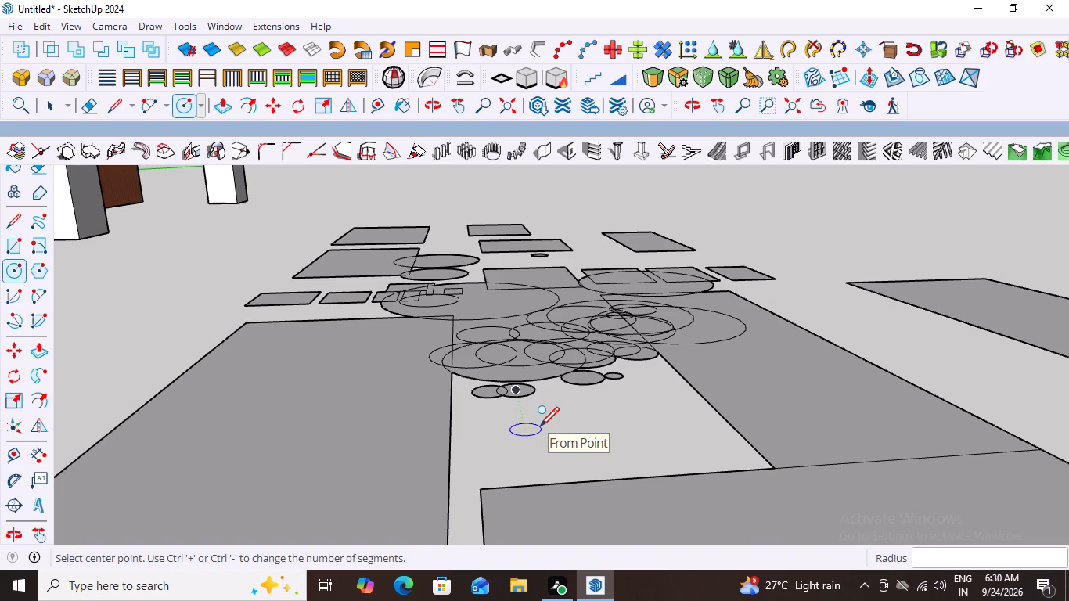
{"action": "scroll", "coordinate": [540, 425], "scroll_direction": "down", "scroll_amount": 3}
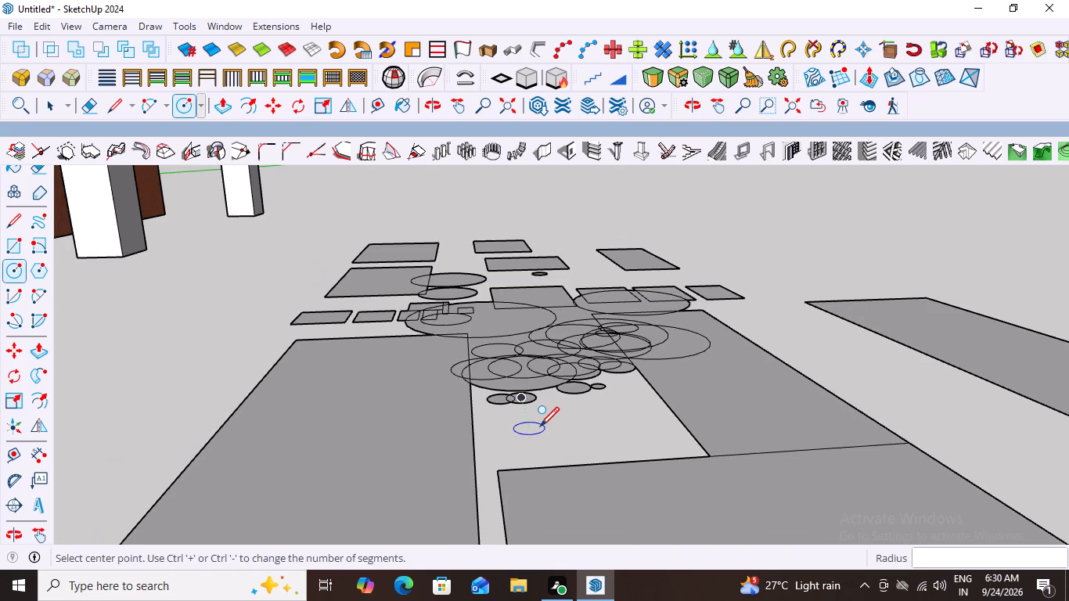
{"action": "middle_click_drag", "start_coordinate": [607, 439], "coordinate": [564, 492]}
{"action": "scroll", "coordinate": [506, 494], "scroll_direction": "up", "scroll_amount": 6}
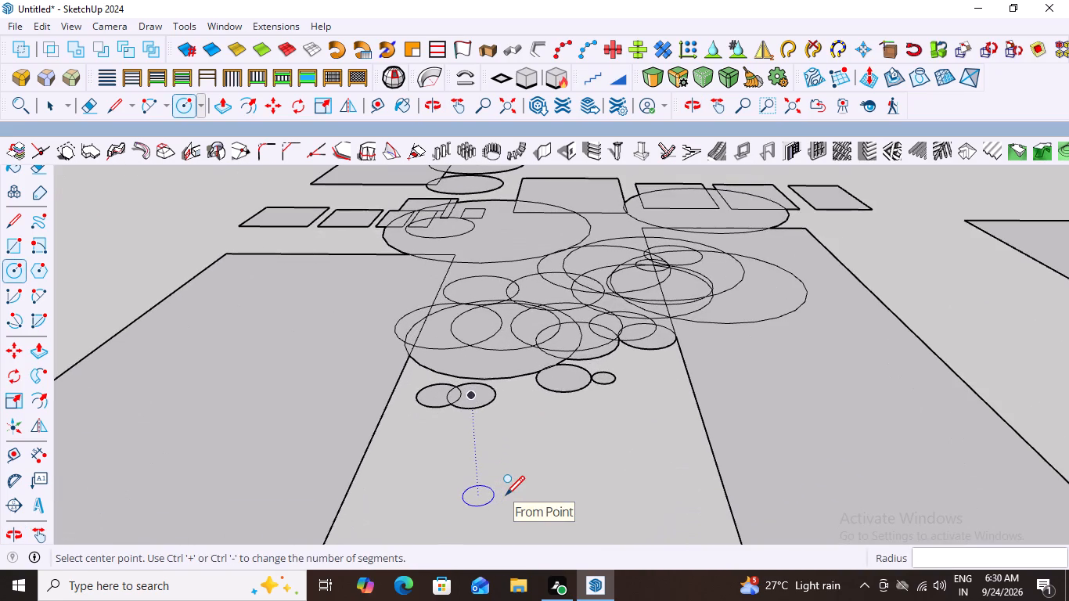
{"action": "left_click", "coordinate": [422, 428]}
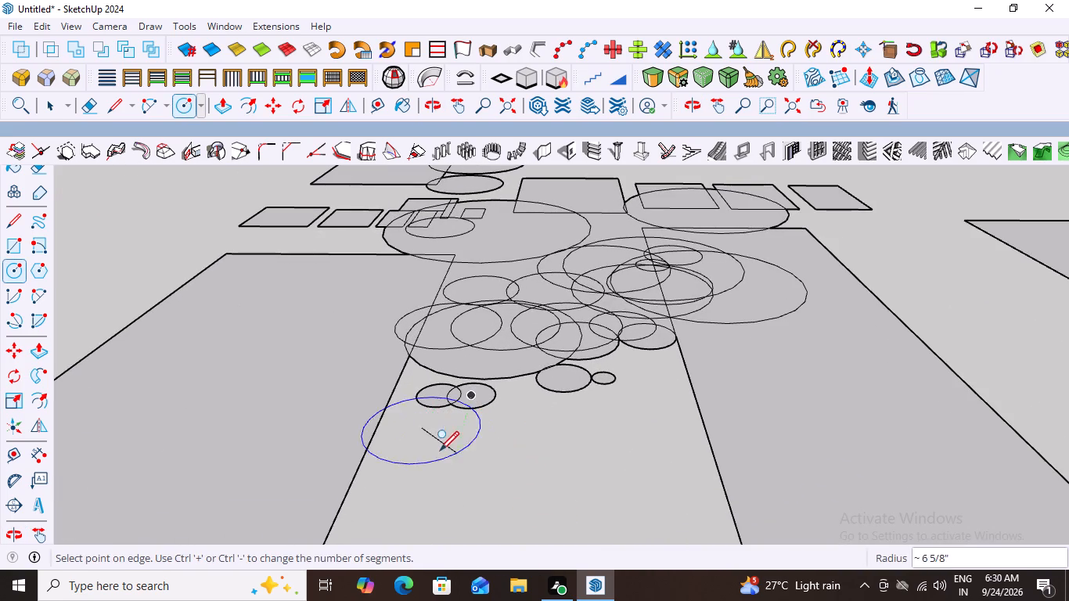
{"action": "left_click", "coordinate": [432, 442]}
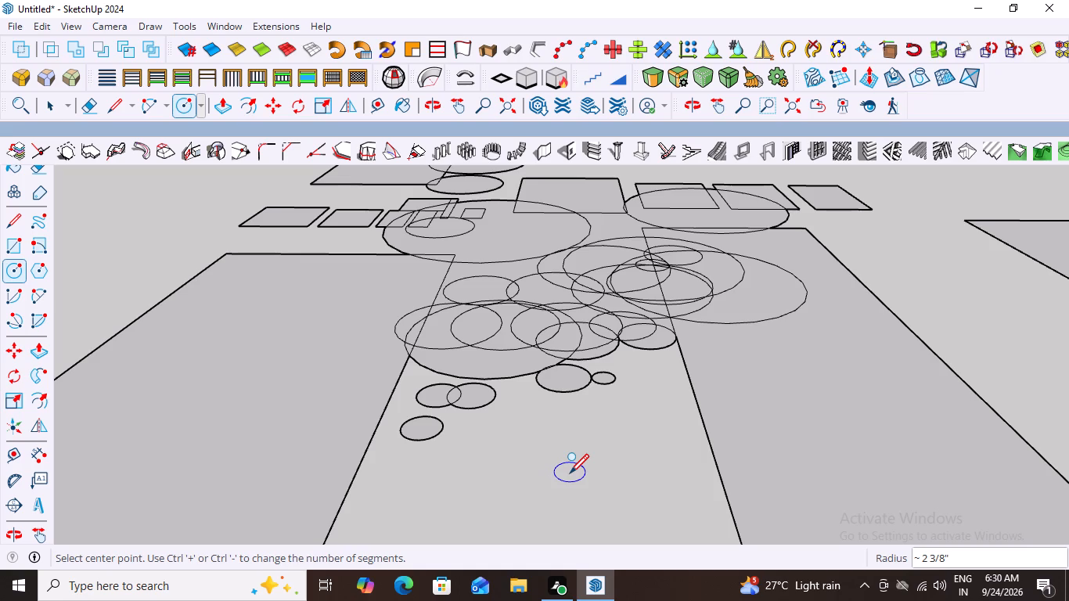
Draw a circle of about 3 13/16" radius overlapping the side of the frontmost small circle.
{"action": "scroll", "coordinate": [570, 472], "scroll_direction": "down", "scroll_amount": 1}
{"action": "scroll", "coordinate": [429, 494], "scroll_direction": "up", "scroll_amount": 3}
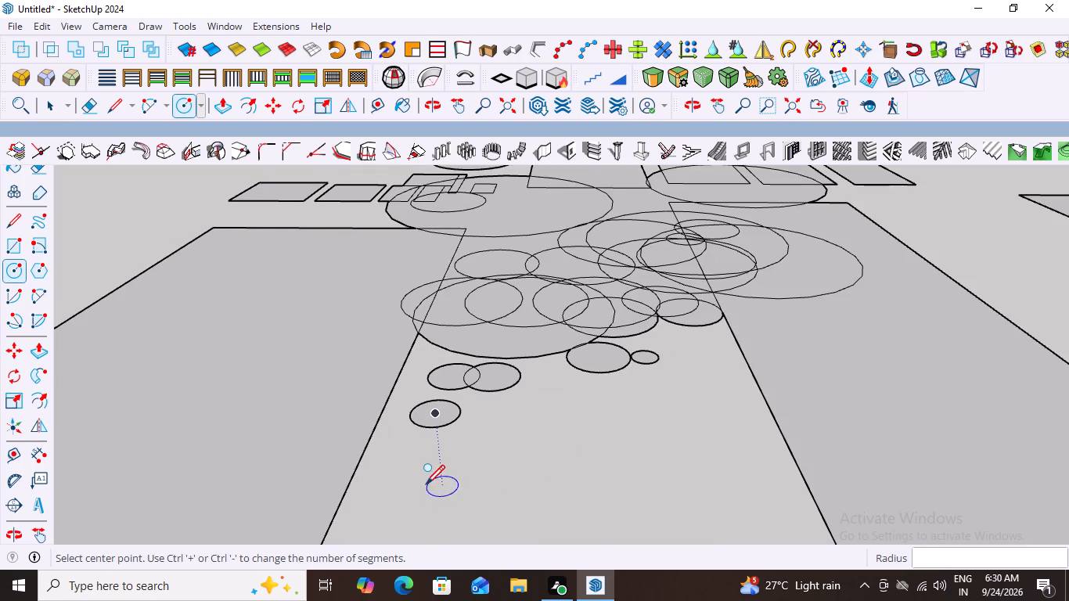
{"action": "scroll", "coordinate": [419, 474], "scroll_direction": "up", "scroll_amount": 1}
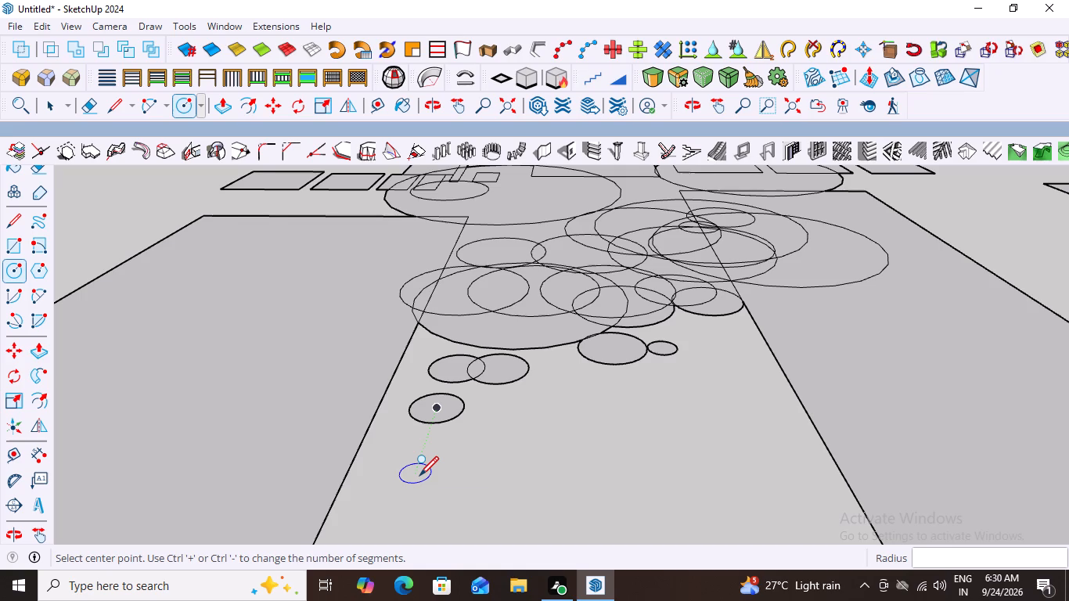
{"action": "left_click", "coordinate": [481, 415]}
{"action": "left_click", "coordinate": [496, 435]}
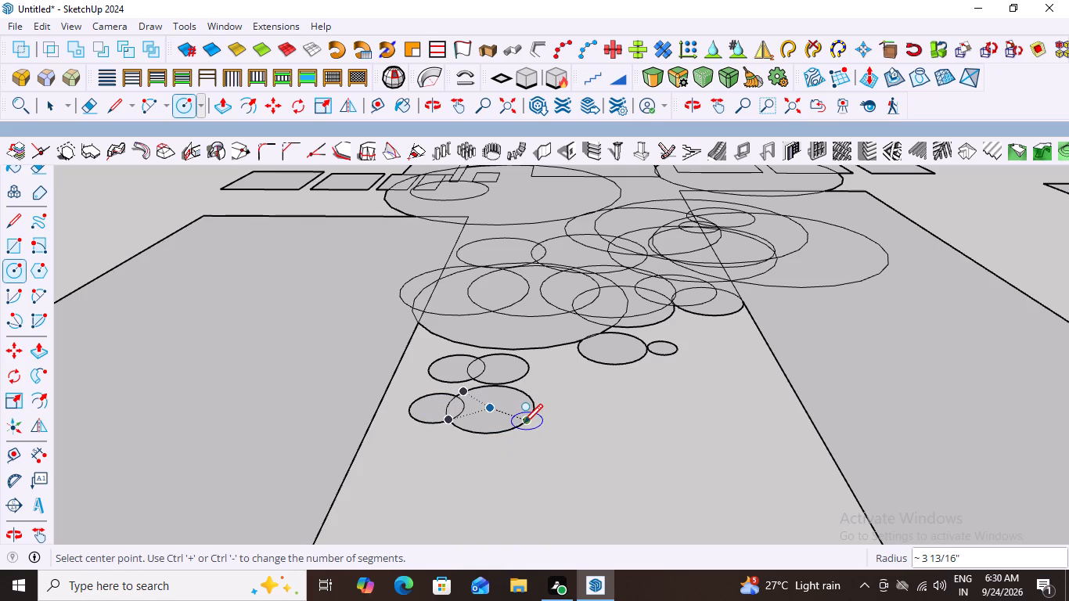
{"action": "scroll", "coordinate": [517, 425], "scroll_direction": "up", "scroll_amount": 2}
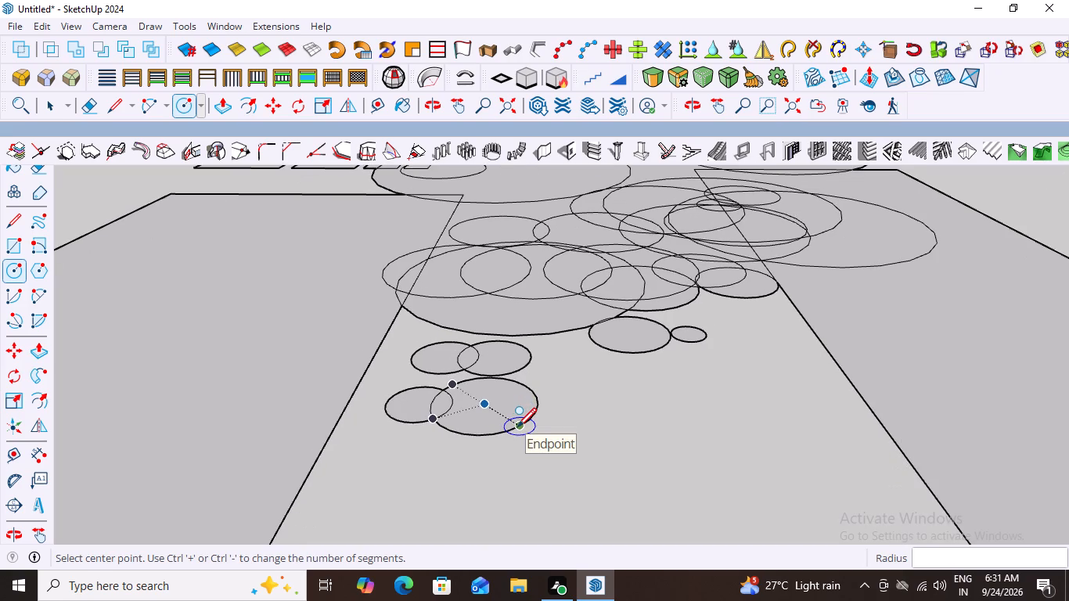
{"action": "scroll", "coordinate": [517, 426], "scroll_direction": "down", "scroll_amount": 2}
{"action": "scroll", "coordinate": [455, 465], "scroll_direction": "up", "scroll_amount": 2}
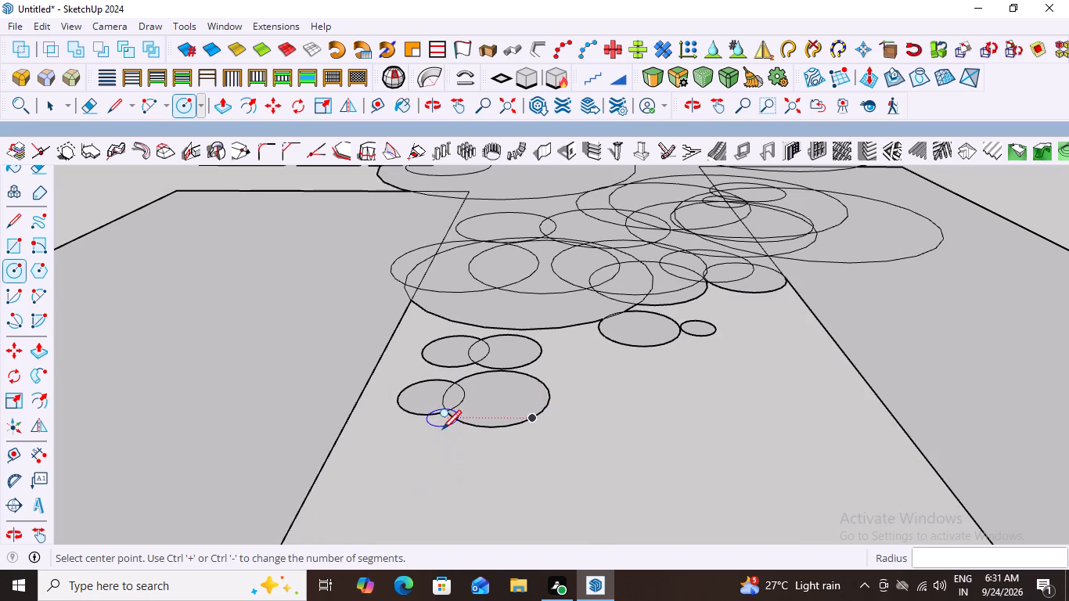
Draw a larger circle over the frontmost overlapping pair, enclosing the smaller circle and overlapping its neighbour.
{"action": "left_click", "coordinate": [441, 434]}
{"action": "left_click", "coordinate": [450, 462]}
Draw a circle of about 4 13/16" radius beside the front group, overlapping the edges of two adjacent circles.
{"action": "scroll", "coordinate": [454, 461], "scroll_direction": "down", "scroll_amount": 4}
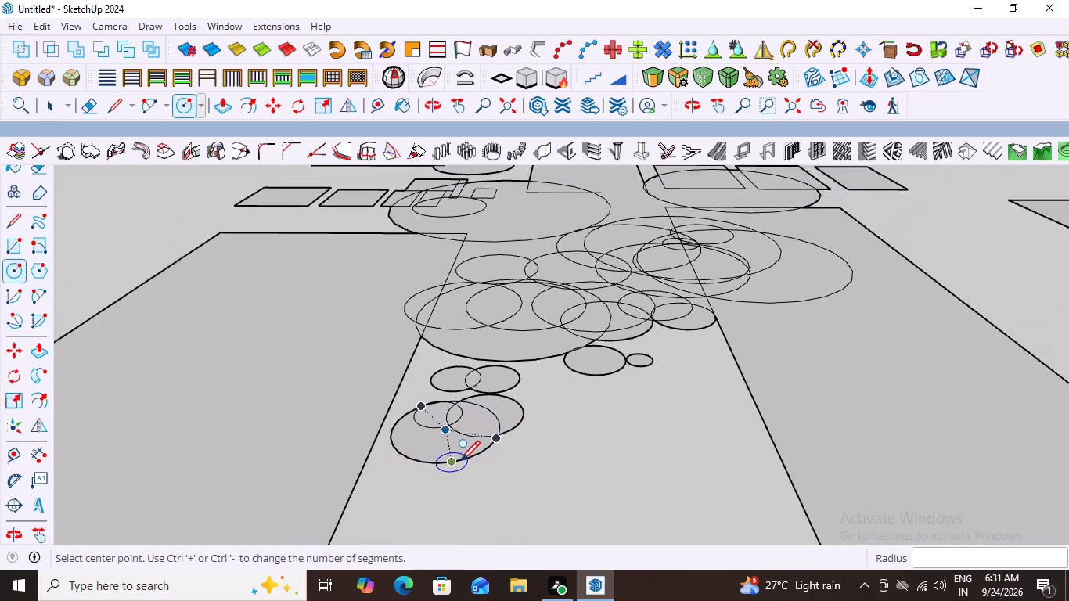
{"action": "scroll", "coordinate": [461, 459], "scroll_direction": "down", "scroll_amount": 3}
{"action": "scroll", "coordinate": [509, 485], "scroll_direction": "up", "scroll_amount": 2}
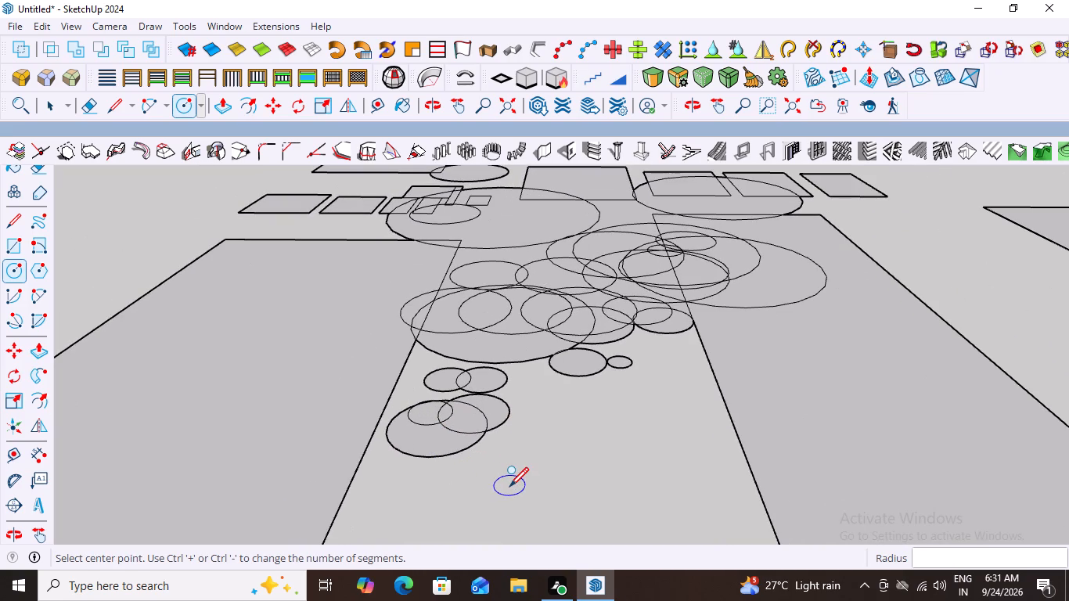
{"action": "scroll", "coordinate": [509, 485], "scroll_direction": "up", "scroll_amount": 2}
{"action": "left_click", "coordinate": [524, 375]}
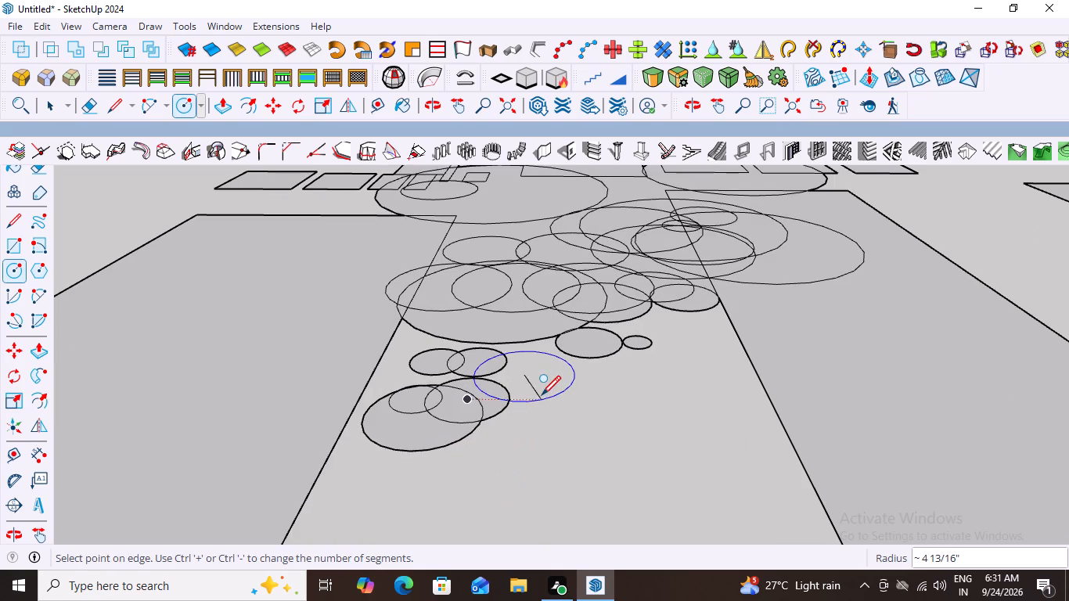
{"action": "left_click", "coordinate": [542, 394]}
Draw a small circle of about 7/8" radius at the outer junction of the large frontmost circle and its overlapping neighbour.
{"action": "scroll", "coordinate": [538, 428], "scroll_direction": "down", "scroll_amount": 2}
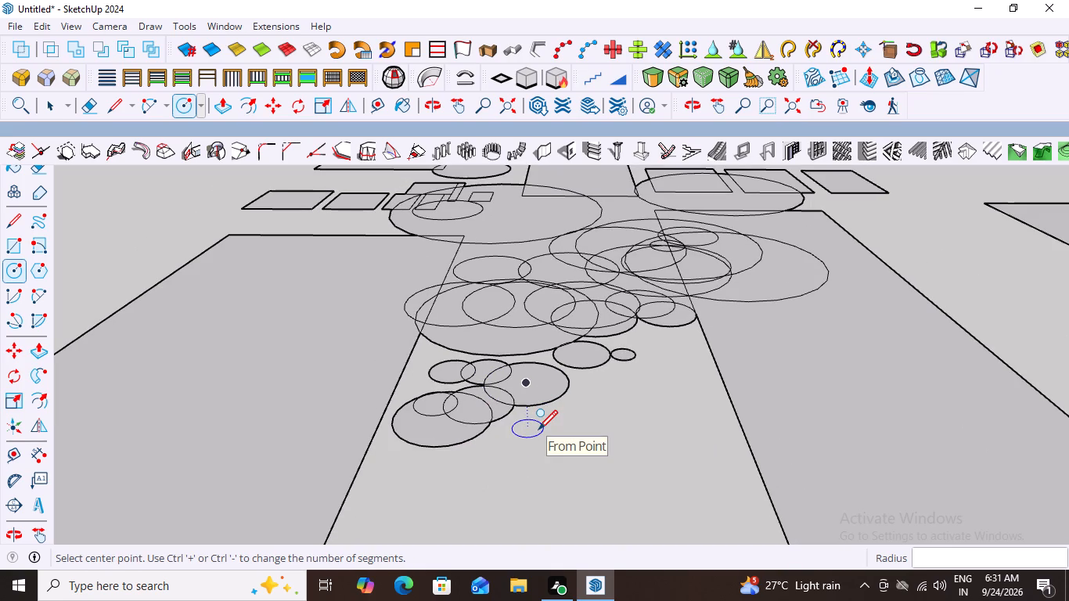
{"action": "scroll", "coordinate": [547, 473], "scroll_direction": "down", "scroll_amount": 3}
{"action": "scroll", "coordinate": [528, 489], "scroll_direction": "up", "scroll_amount": 5}
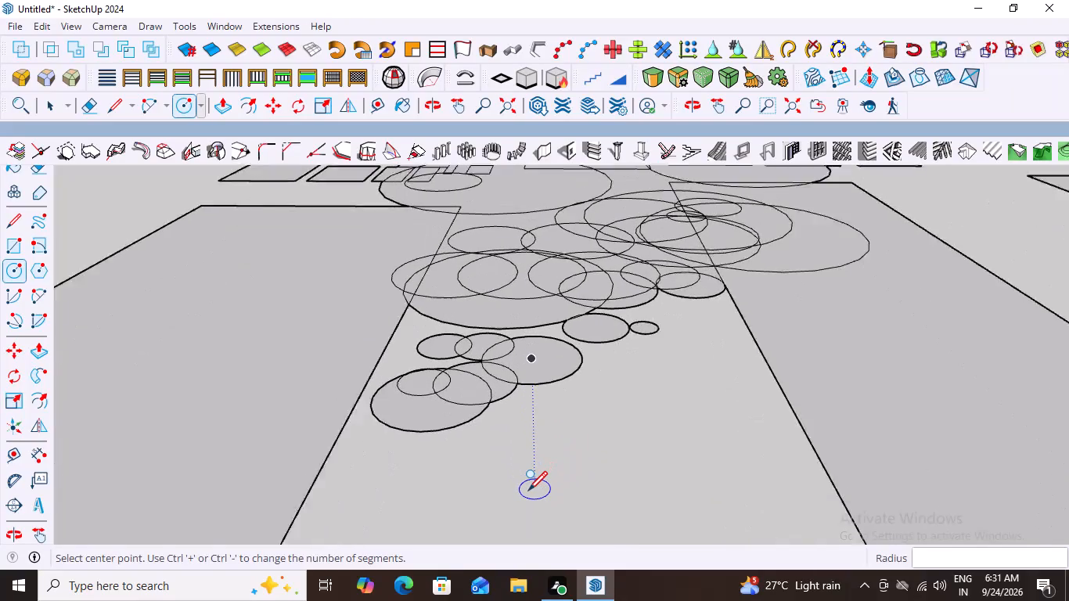
{"action": "scroll", "coordinate": [528, 489], "scroll_direction": "up", "scroll_amount": 4}
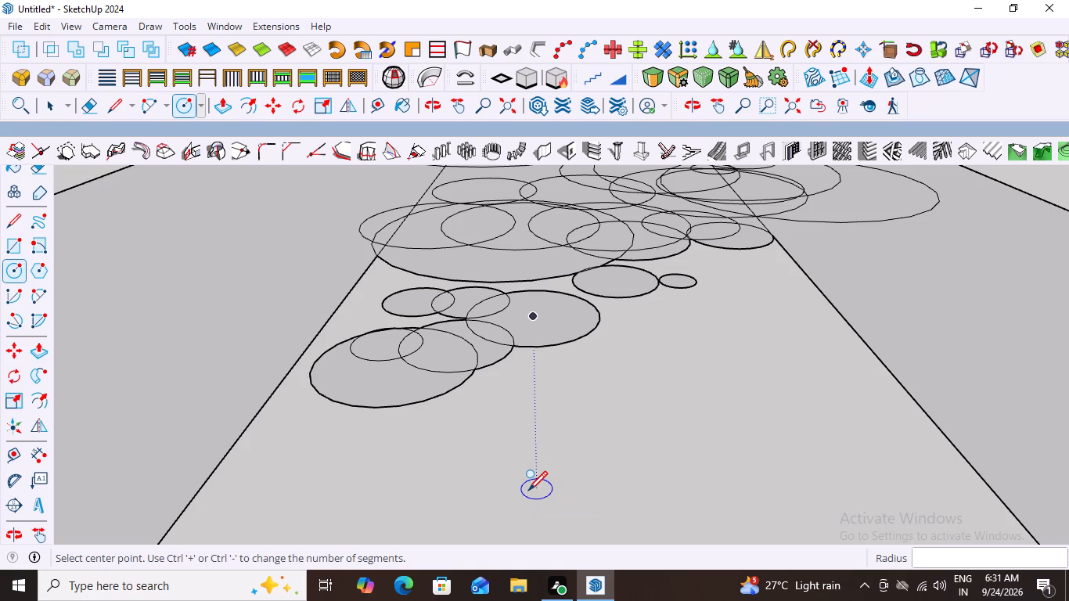
{"action": "scroll", "coordinate": [528, 489], "scroll_direction": "up", "scroll_amount": 2}
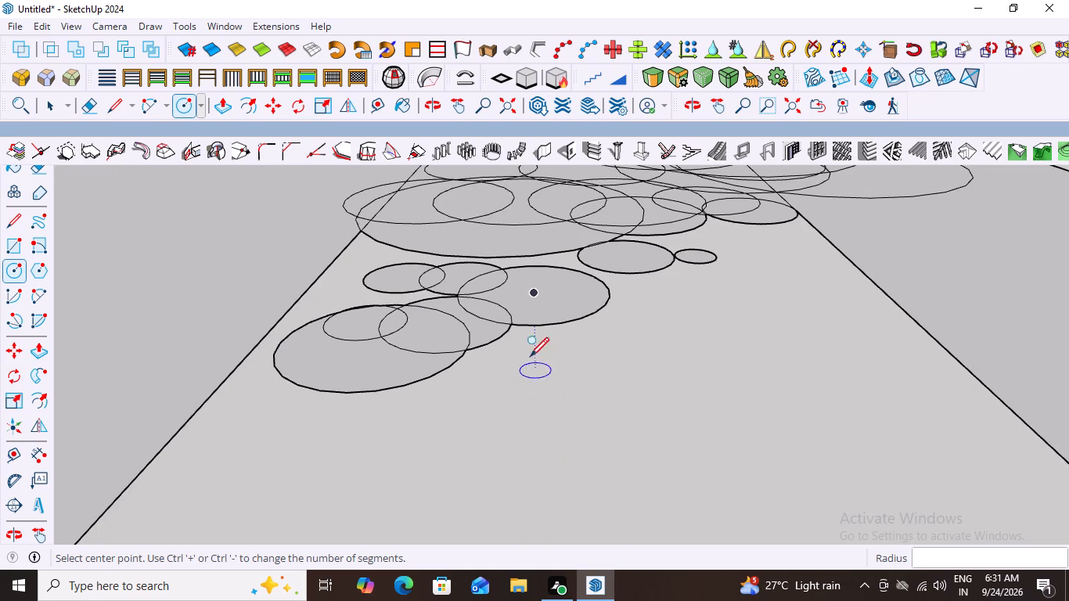
{"action": "scroll", "coordinate": [516, 322], "scroll_direction": "up", "scroll_amount": 7}
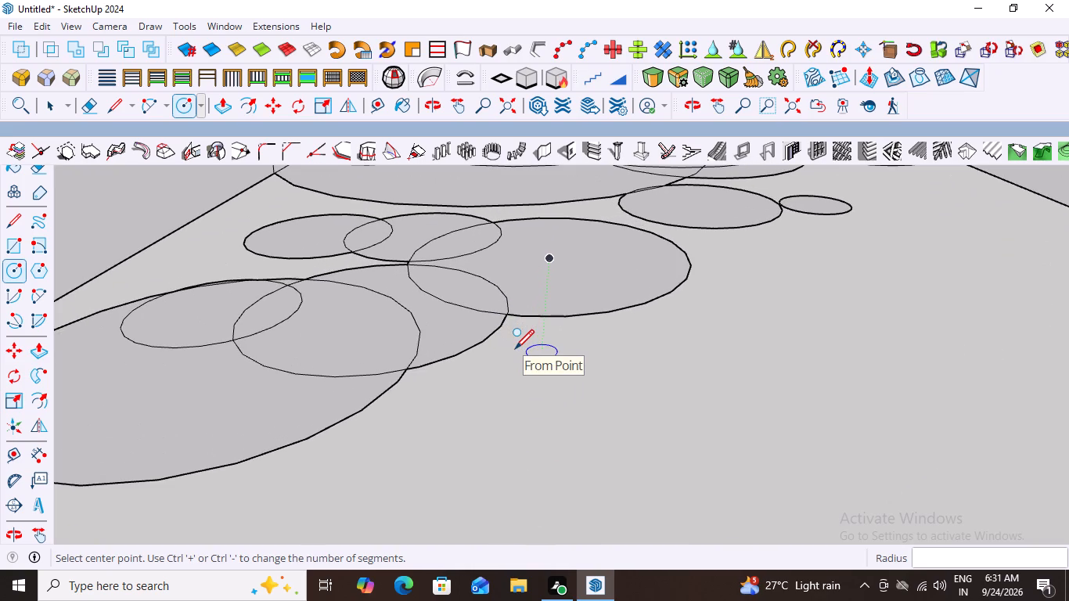
{"action": "left_click", "coordinate": [433, 372]}
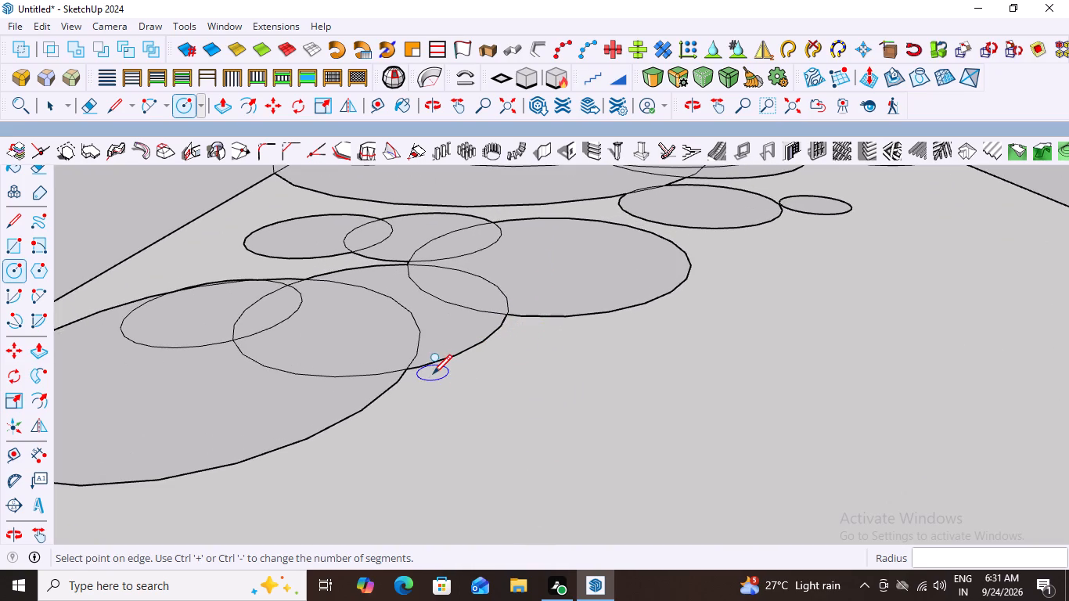
{"action": "left_click", "coordinate": [452, 392]}
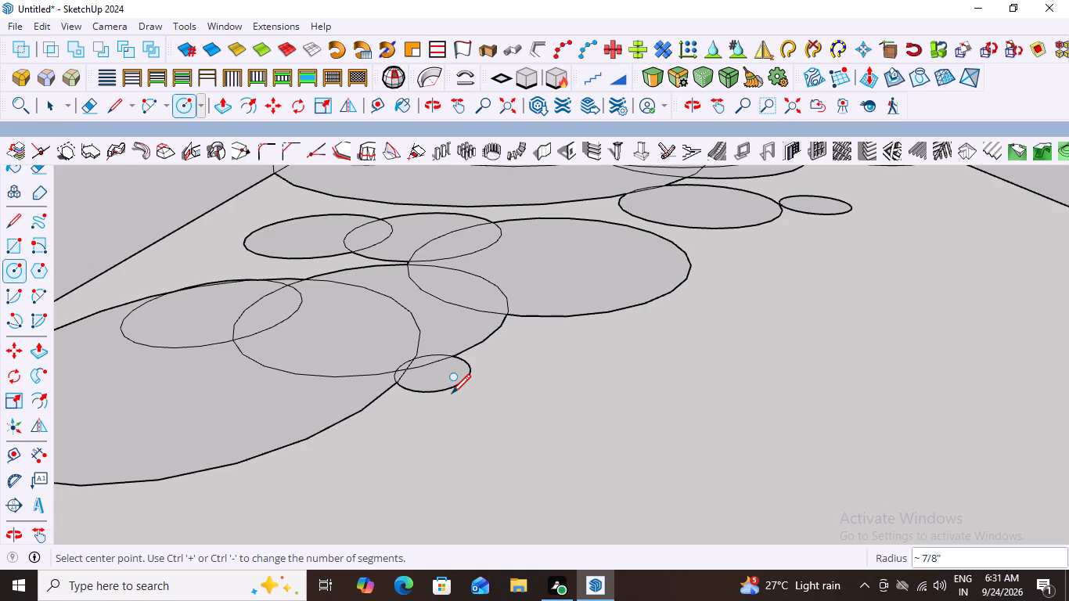
Draw an even smaller circle just in front of the 7/8" circle, touching the edge of the large frontmost circle.
{"action": "scroll", "coordinate": [407, 466], "scroll_direction": "down", "scroll_amount": 4}
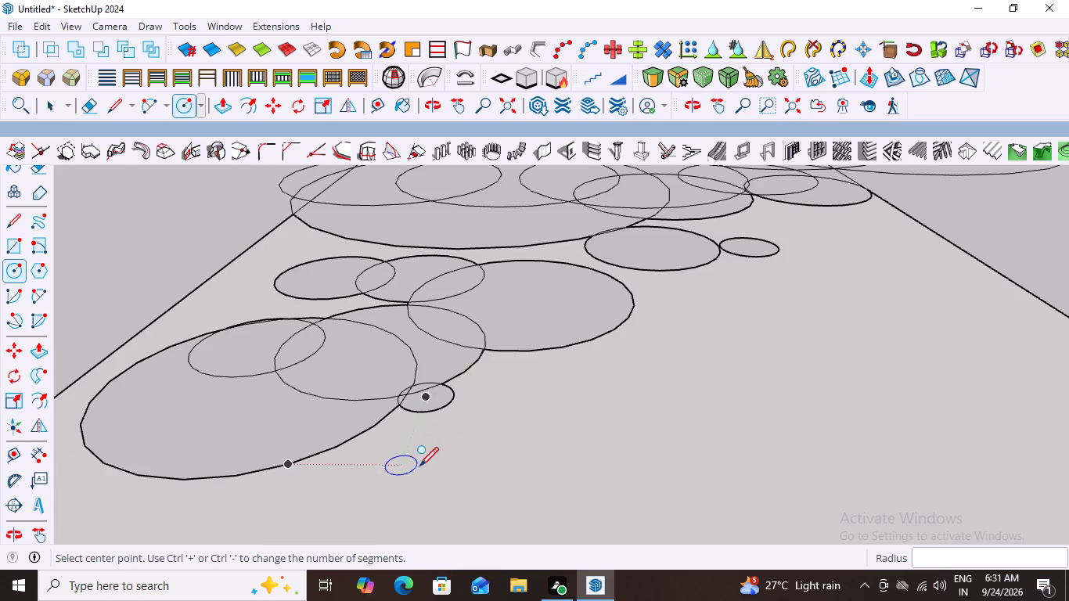
{"action": "scroll", "coordinate": [478, 430], "scroll_direction": "down", "scroll_amount": 4}
{"action": "scroll", "coordinate": [398, 517], "scroll_direction": "up", "scroll_amount": 3}
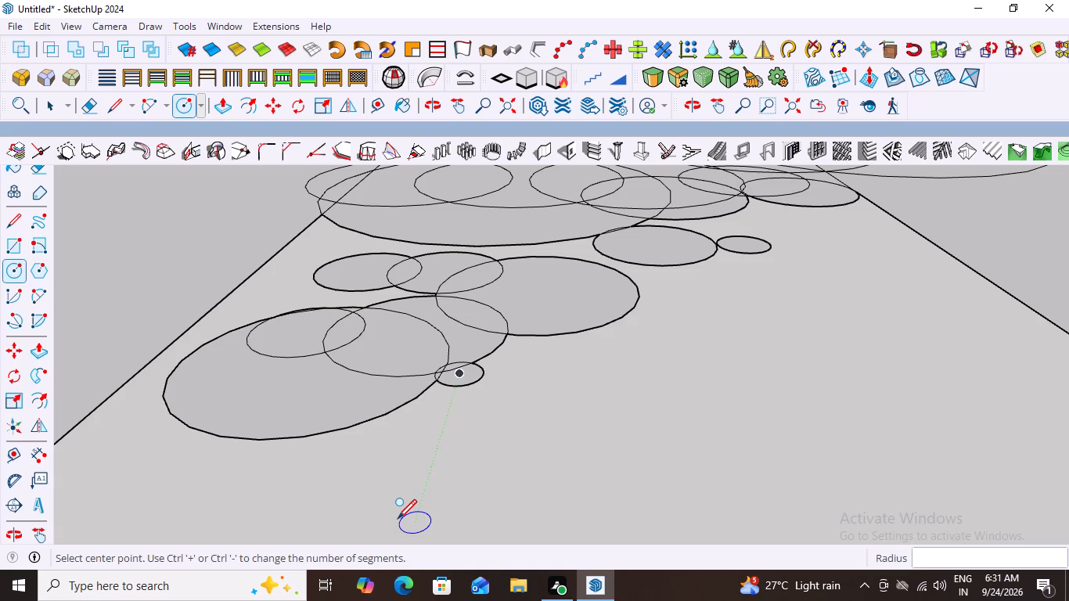
{"action": "scroll", "coordinate": [456, 387], "scroll_direction": "up", "scroll_amount": 6}
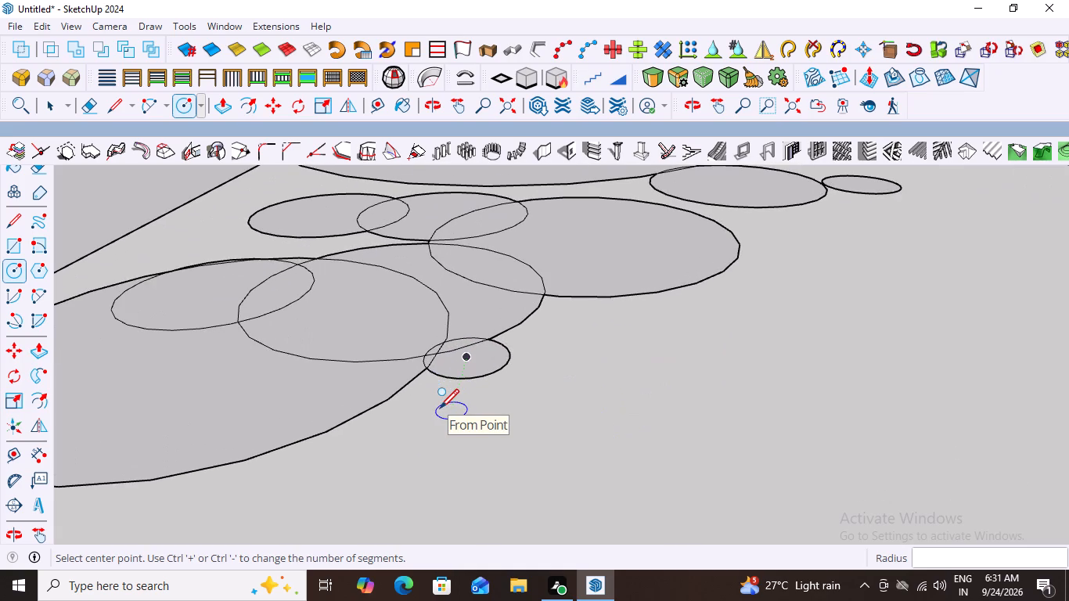
{"action": "scroll", "coordinate": [440, 407], "scroll_direction": "up", "scroll_amount": 1}
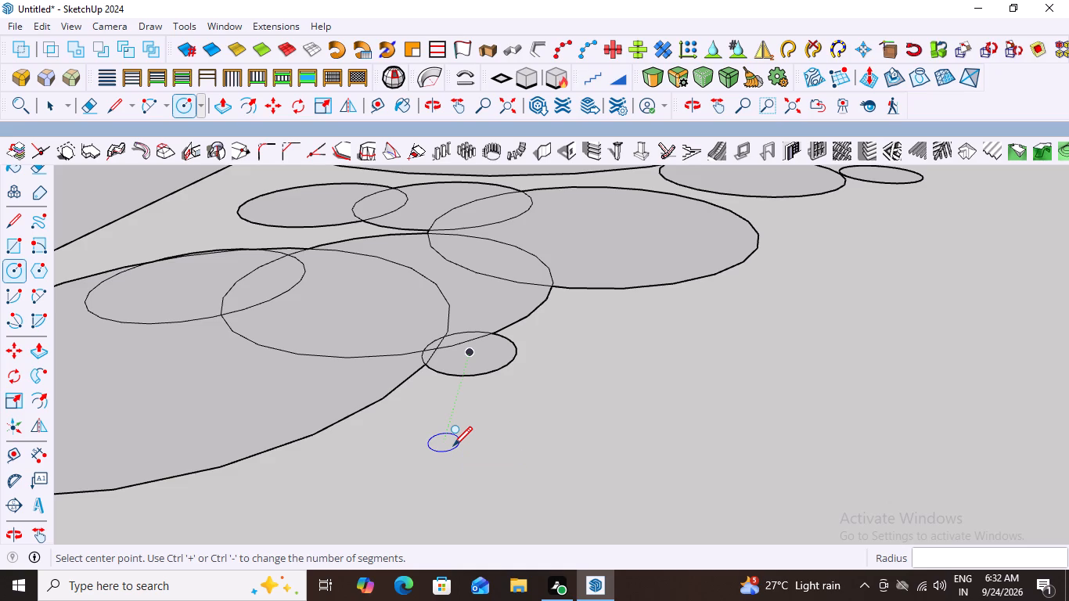
{"action": "scroll", "coordinate": [453, 444], "scroll_direction": "up", "scroll_amount": 1}
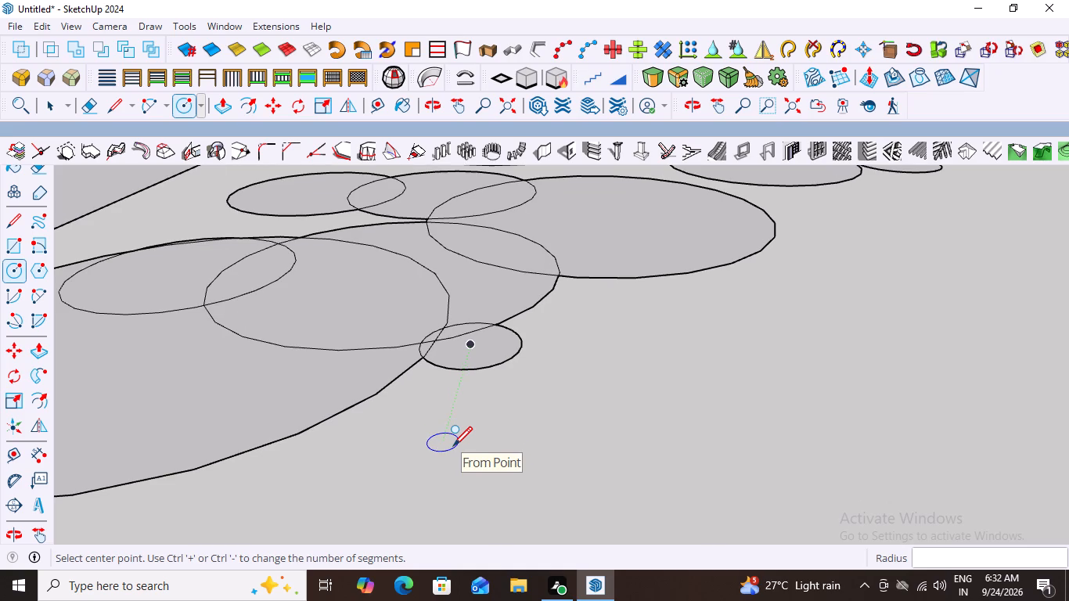
{"action": "scroll", "coordinate": [453, 444], "scroll_direction": "down", "scroll_amount": 3}
{"action": "scroll", "coordinate": [453, 444], "scroll_direction": "up", "scroll_amount": 2}
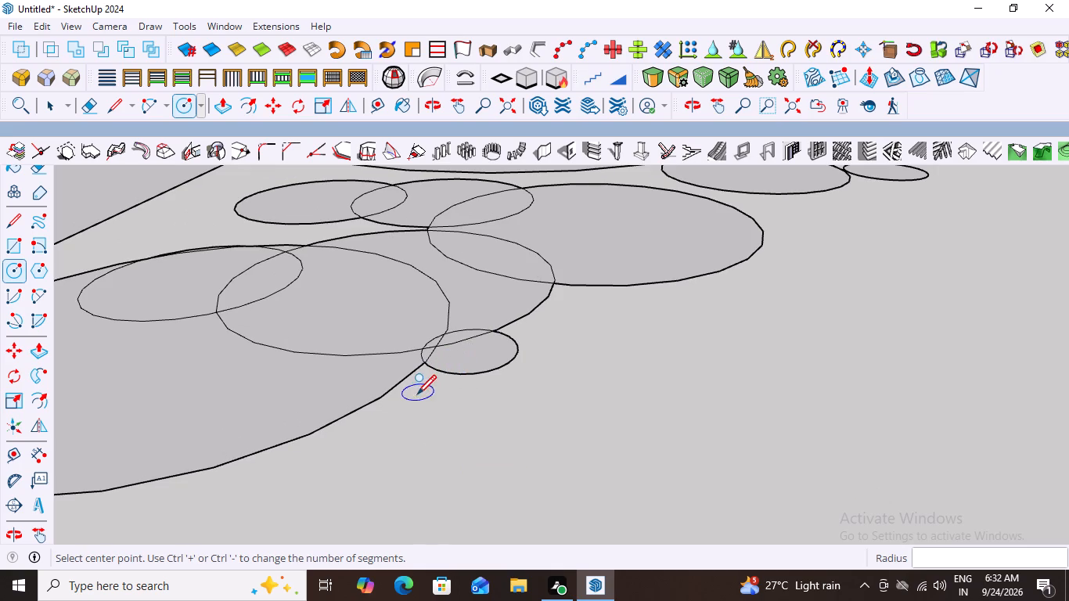
{"action": "left_click", "coordinate": [413, 393]}
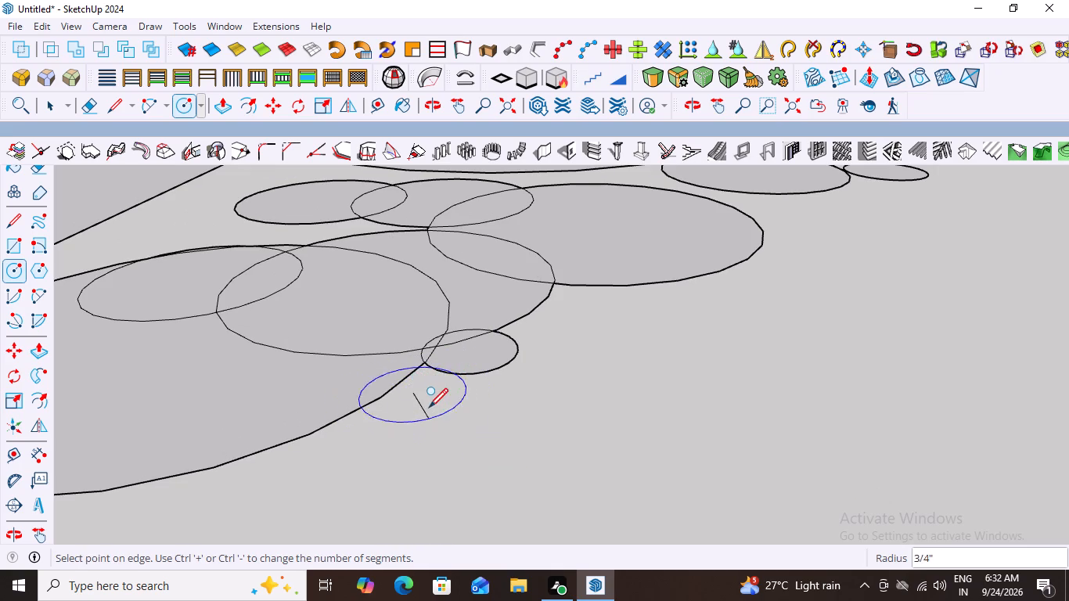
{"action": "left_click", "coordinate": [429, 406]}
Draw a tiny circle of about 1/4" radius in line after the two small ones, along the large frontmost circle's edge.
{"action": "scroll", "coordinate": [431, 406], "scroll_direction": "down", "scroll_amount": 6}
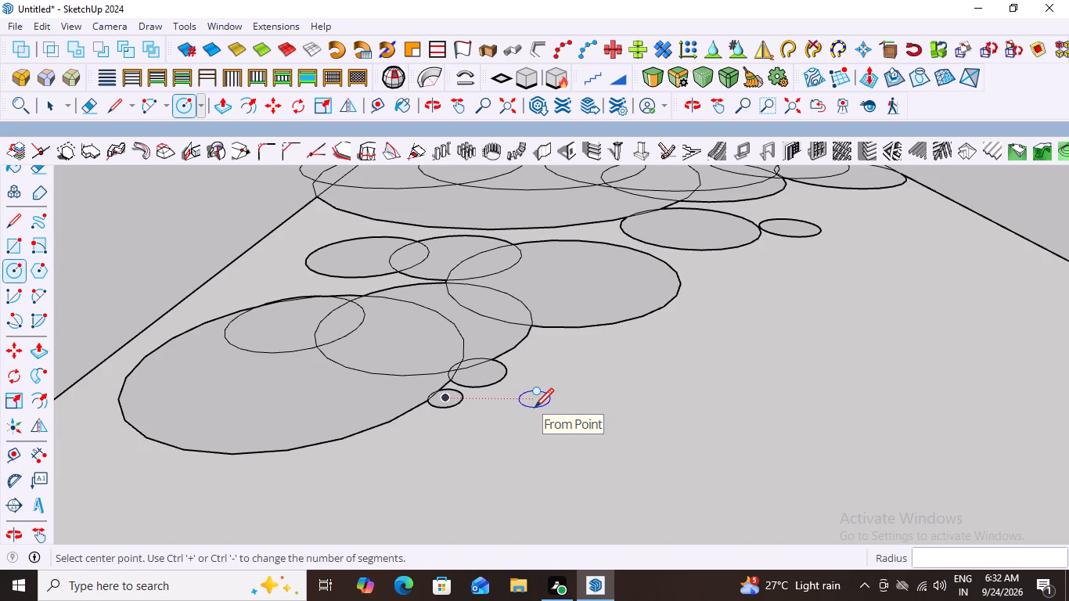
{"action": "scroll", "coordinate": [534, 406], "scroll_direction": "down", "scroll_amount": 3}
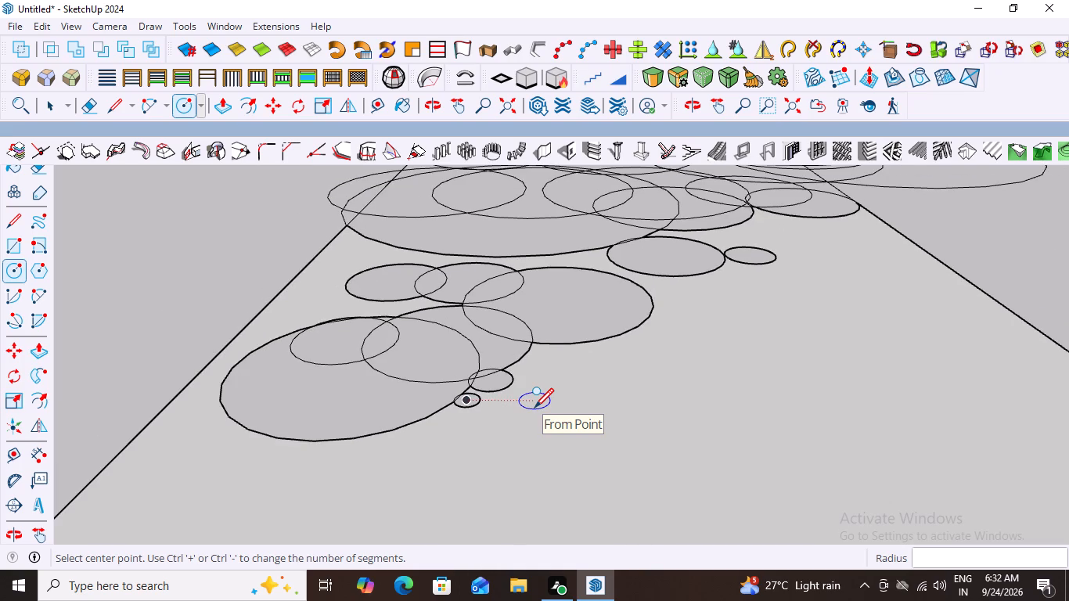
{"action": "scroll", "coordinate": [534, 406], "scroll_direction": "down", "scroll_amount": 2}
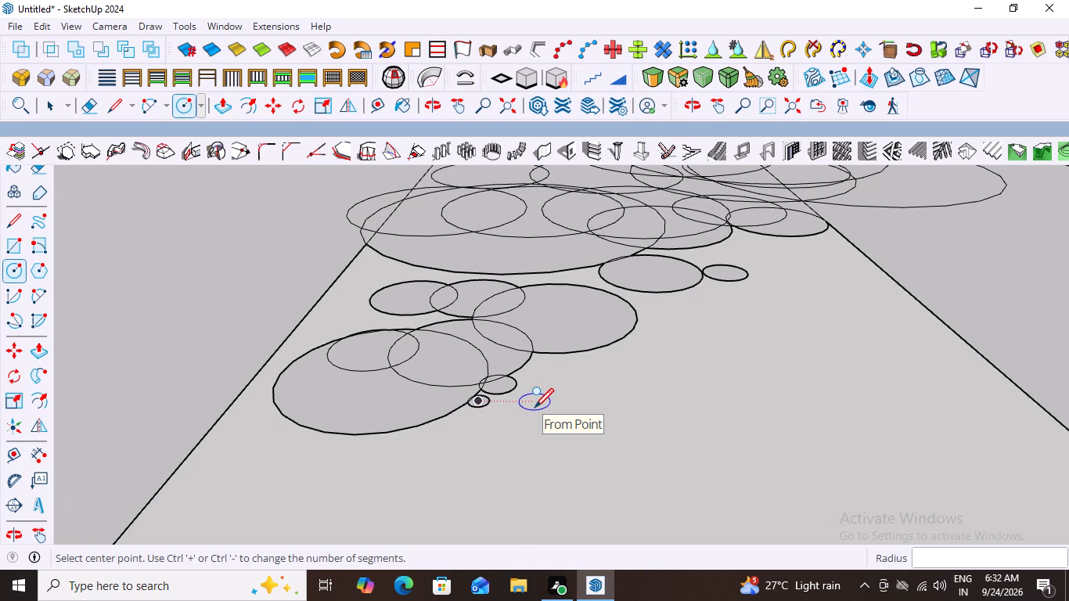
{"action": "scroll", "coordinate": [534, 406], "scroll_direction": "down", "scroll_amount": 2}
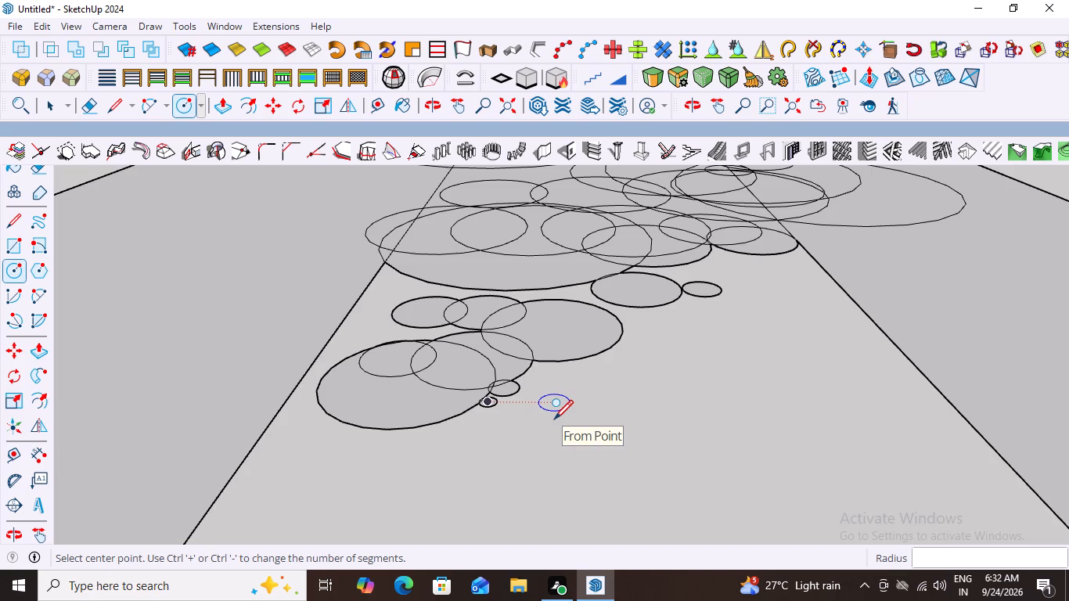
{"action": "scroll", "coordinate": [554, 418], "scroll_direction": "down", "scroll_amount": 3}
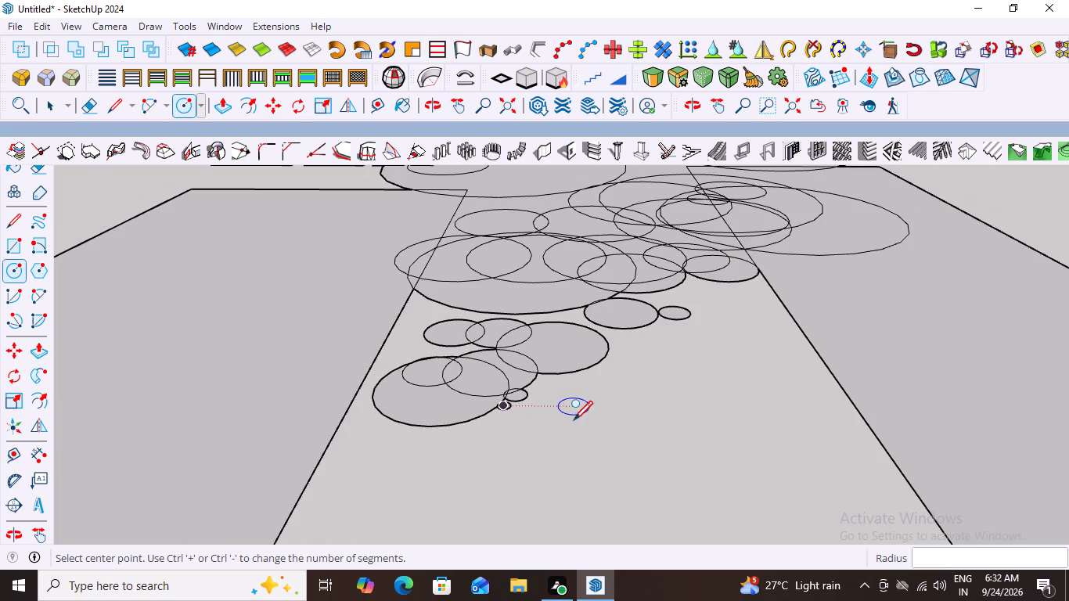
{"action": "scroll", "coordinate": [596, 412], "scroll_direction": "down", "scroll_amount": 3}
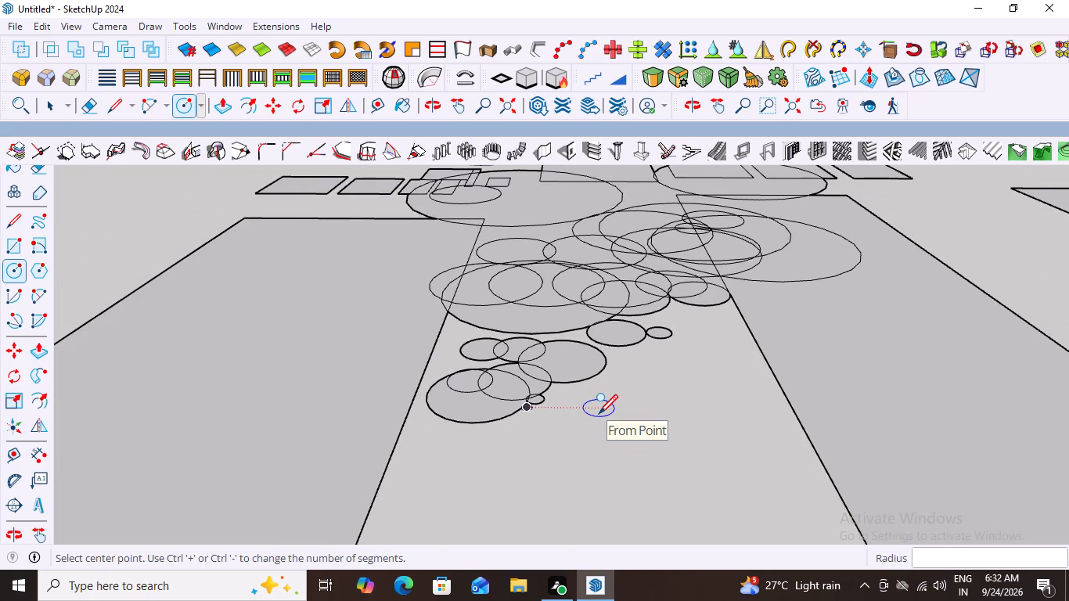
{"action": "scroll", "coordinate": [599, 412], "scroll_direction": "up", "scroll_amount": 2}
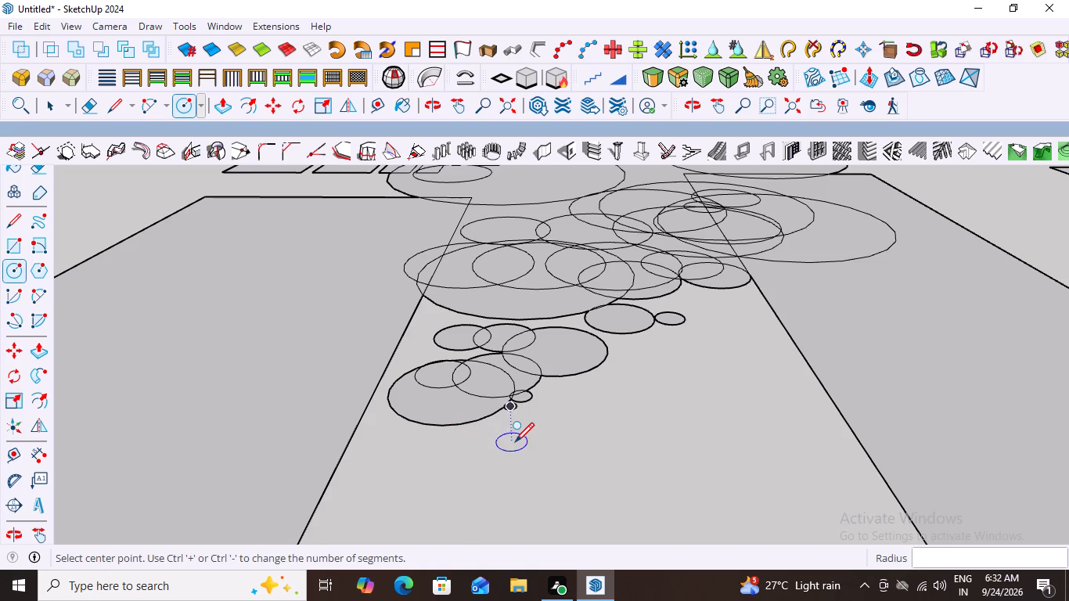
{"action": "scroll", "coordinate": [515, 441], "scroll_direction": "up", "scroll_amount": 7}
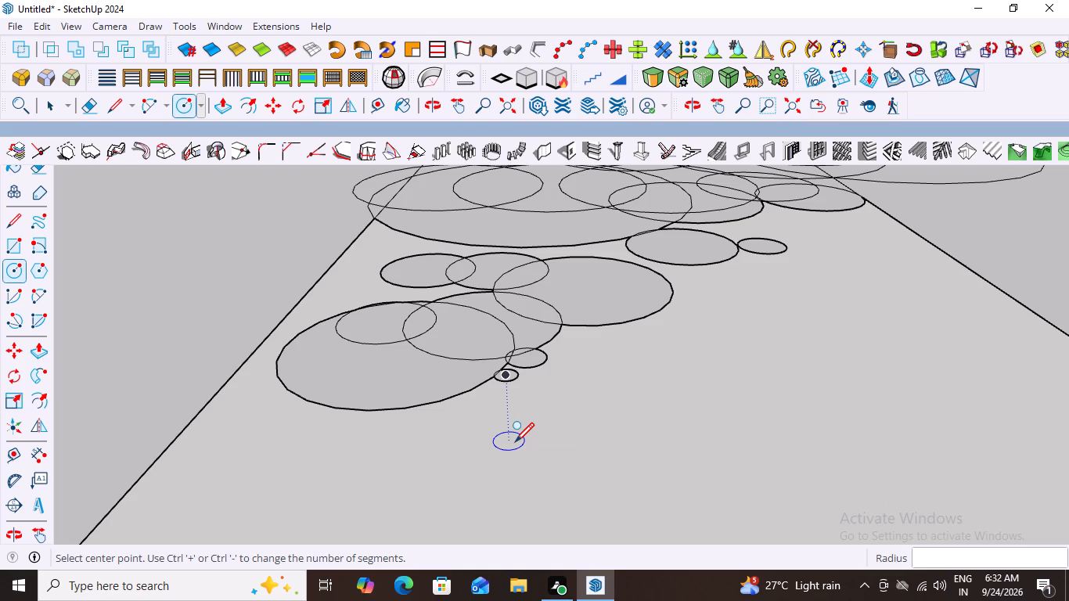
{"action": "scroll", "coordinate": [515, 441], "scroll_direction": "down", "scroll_amount": 2}
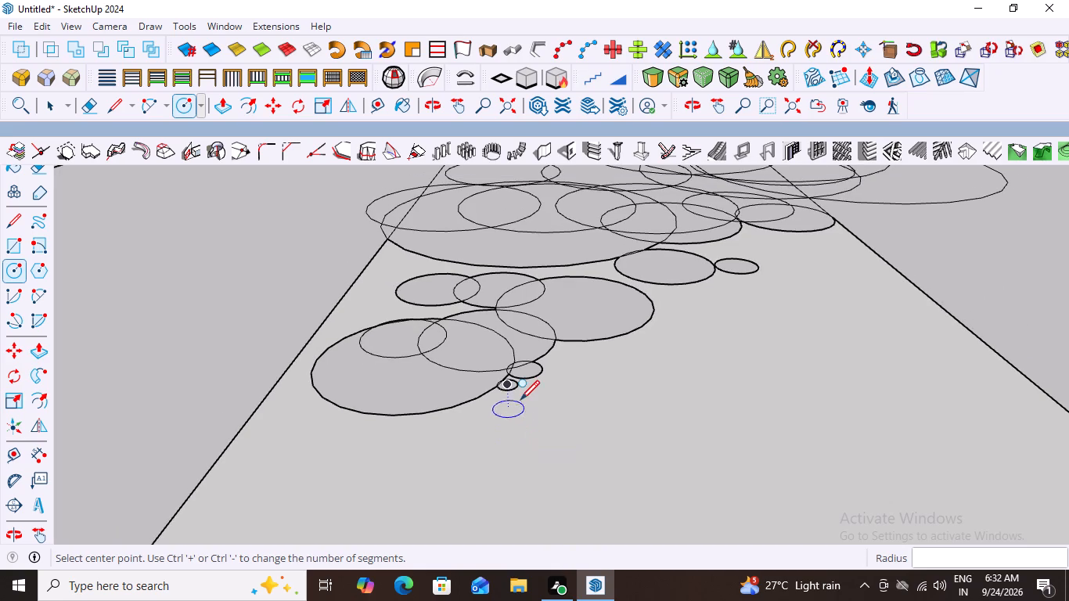
{"action": "scroll", "coordinate": [578, 421], "scroll_direction": "up", "scroll_amount": 3}
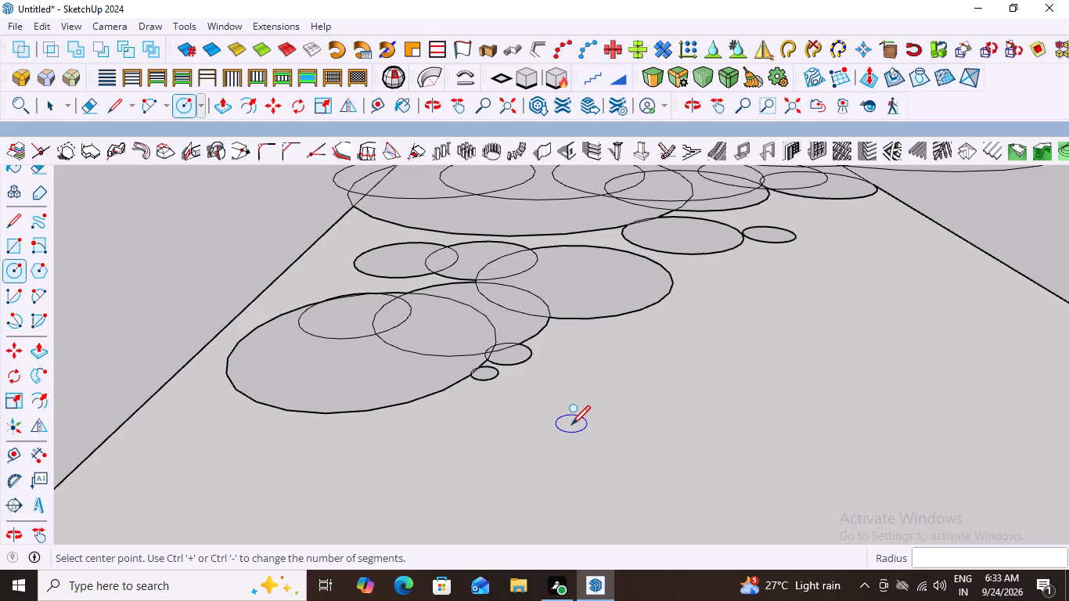
{"action": "scroll", "coordinate": [571, 423], "scroll_direction": "down", "scroll_amount": 3}
{"action": "scroll", "coordinate": [480, 417], "scroll_direction": "up", "scroll_amount": 3}
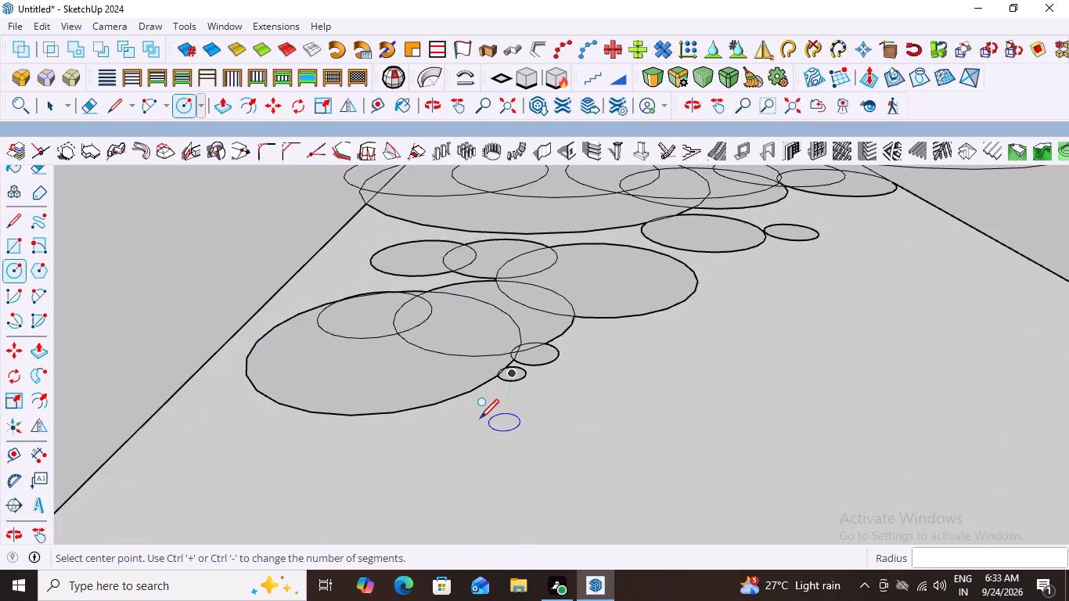
{"action": "scroll", "coordinate": [480, 417], "scroll_direction": "up", "scroll_amount": 3}
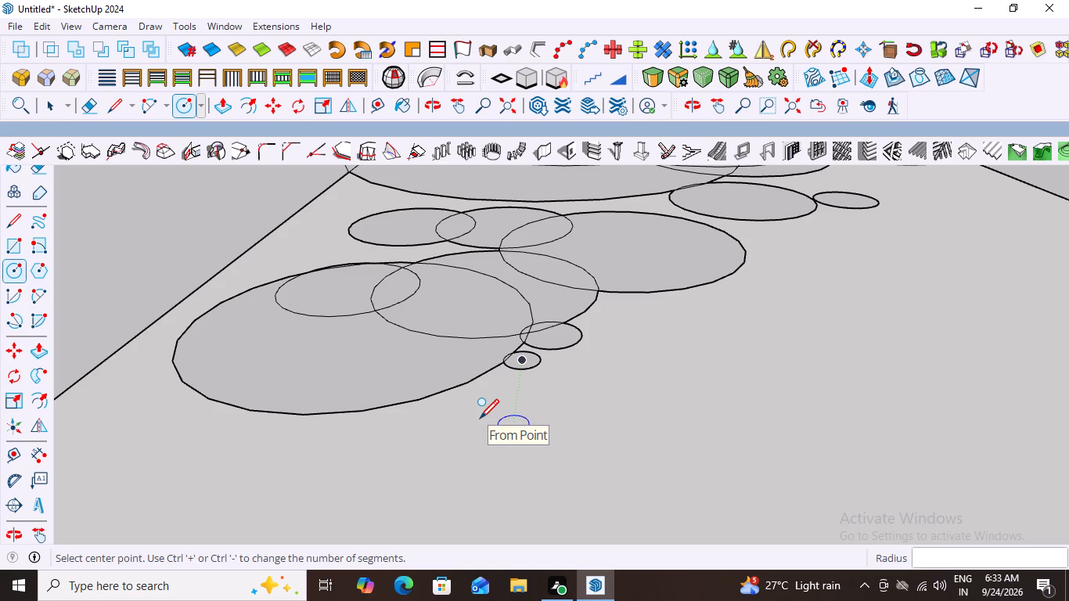
{"action": "scroll", "coordinate": [480, 417], "scroll_direction": "down", "scroll_amount": 3}
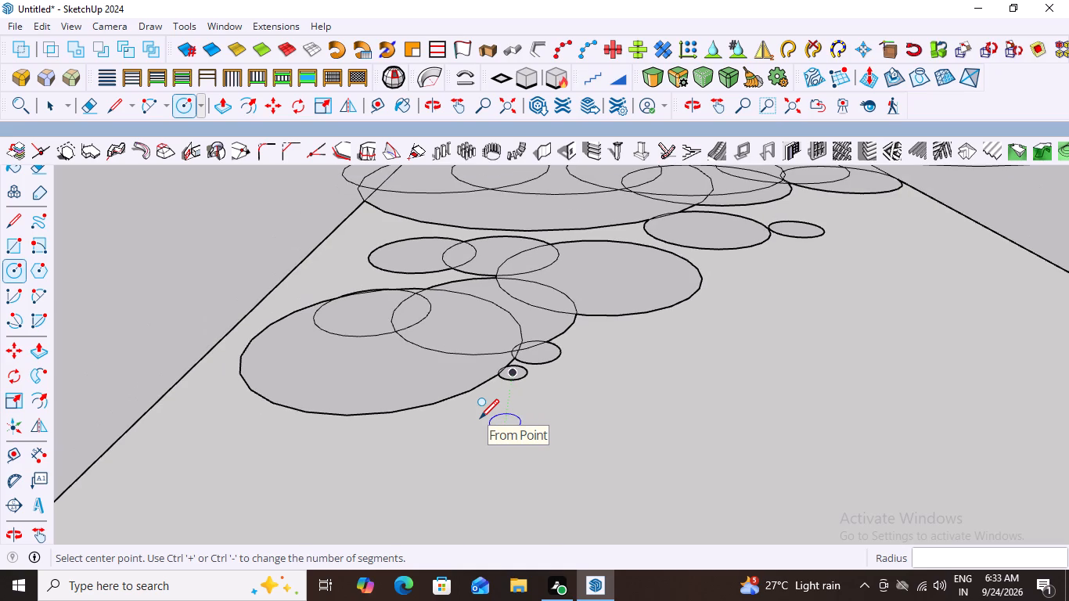
{"action": "scroll", "coordinate": [462, 395], "scroll_direction": "up", "scroll_amount": 3}
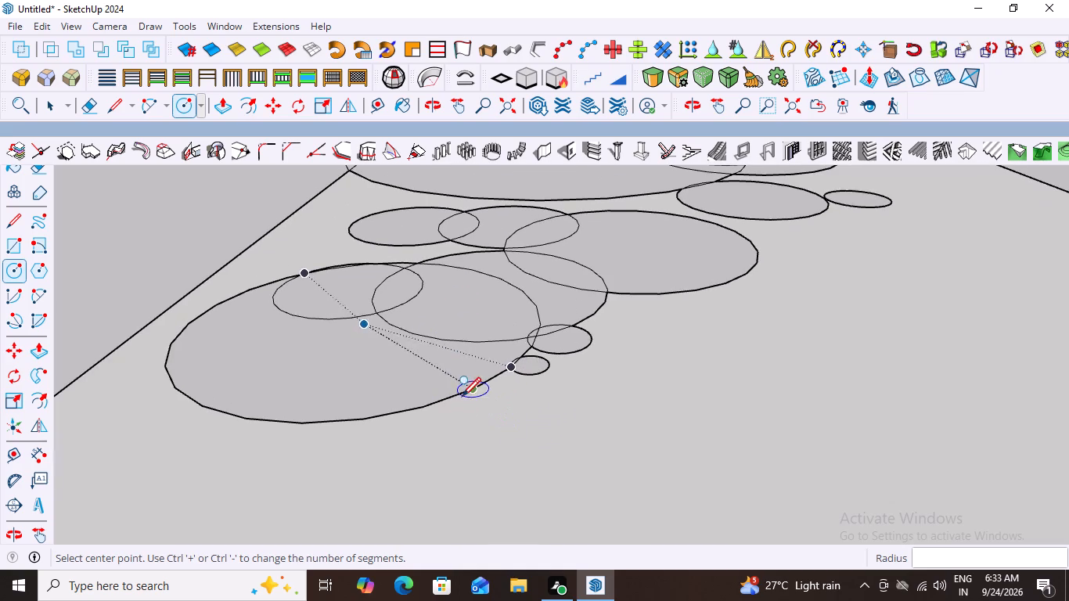
{"action": "scroll", "coordinate": [495, 396], "scroll_direction": "up", "scroll_amount": 3}
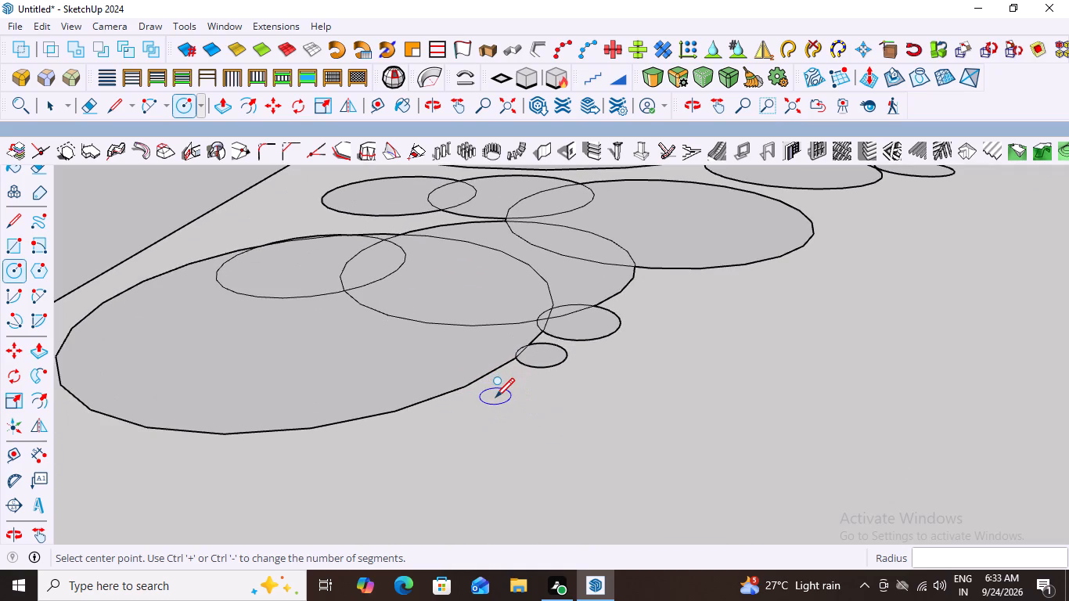
{"action": "left_click", "coordinate": [502, 379]}
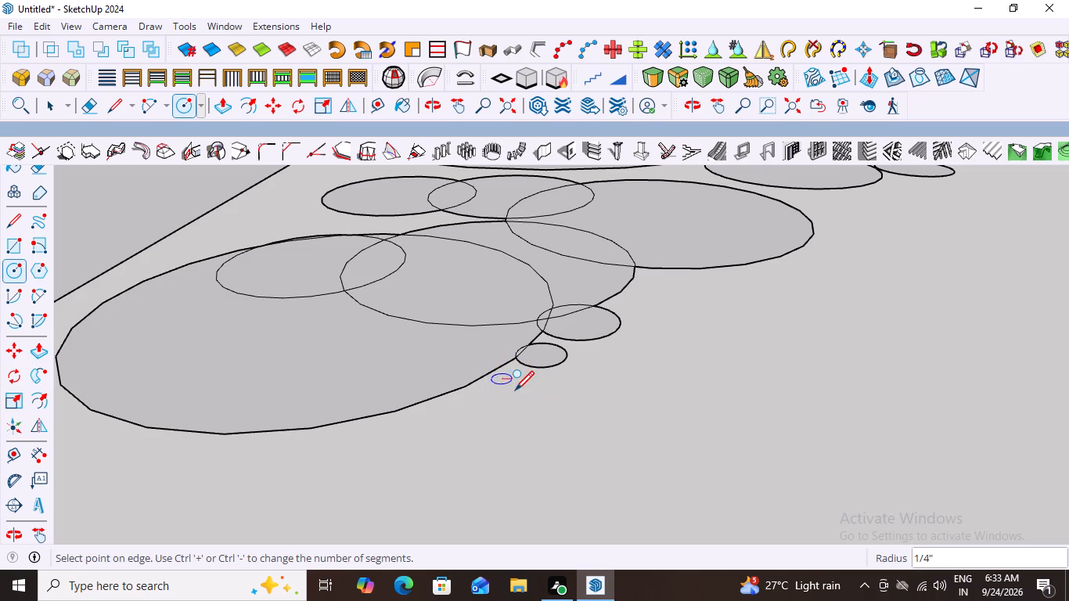
{"action": "left_click", "coordinate": [510, 387]}
Draw a circle of about 7/16" radius in front of the row of small circles, overlapping the tiny 1/4" circle.
{"action": "scroll", "coordinate": [560, 401], "scroll_direction": "up", "scroll_amount": 2}
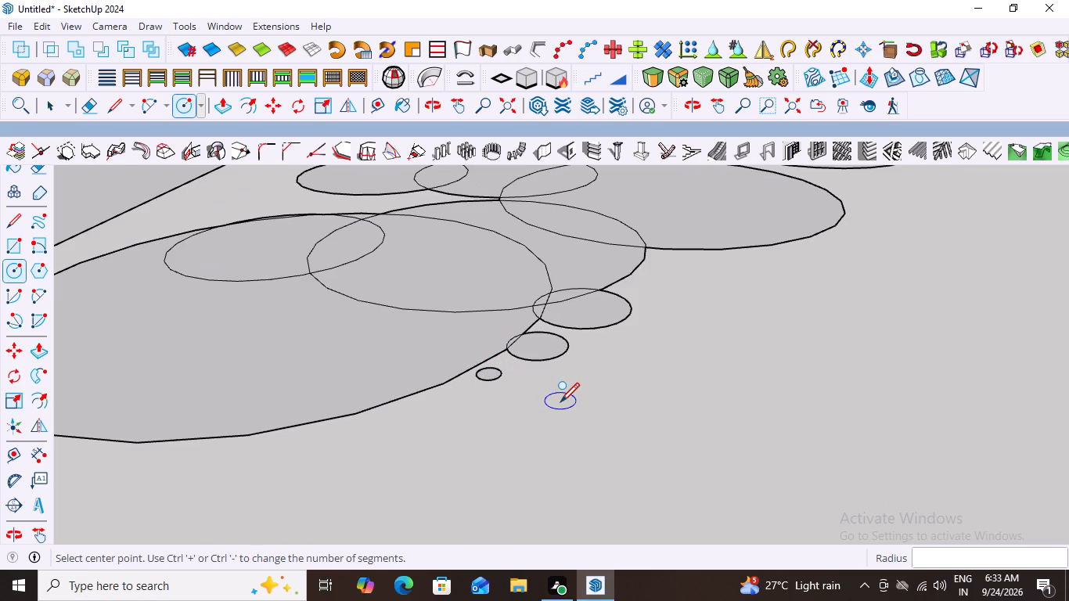
{"action": "scroll", "coordinate": [560, 401], "scroll_direction": "up", "scroll_amount": 3}
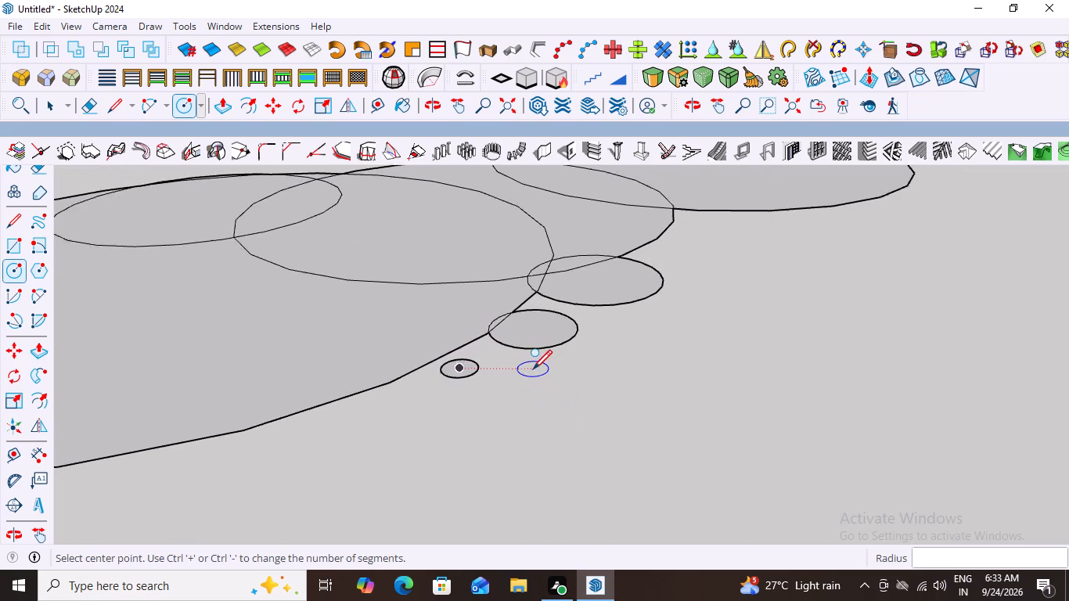
{"action": "scroll", "coordinate": [533, 368], "scroll_direction": "up", "scroll_amount": 2}
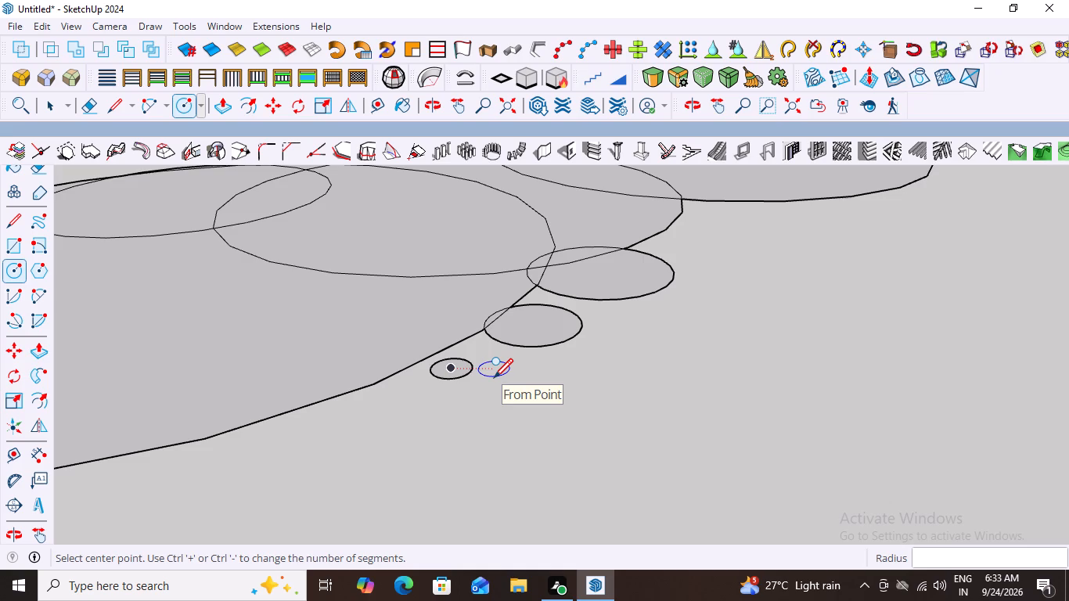
{"action": "left_click", "coordinate": [502, 382]}
{"action": "left_click", "coordinate": [514, 389]}
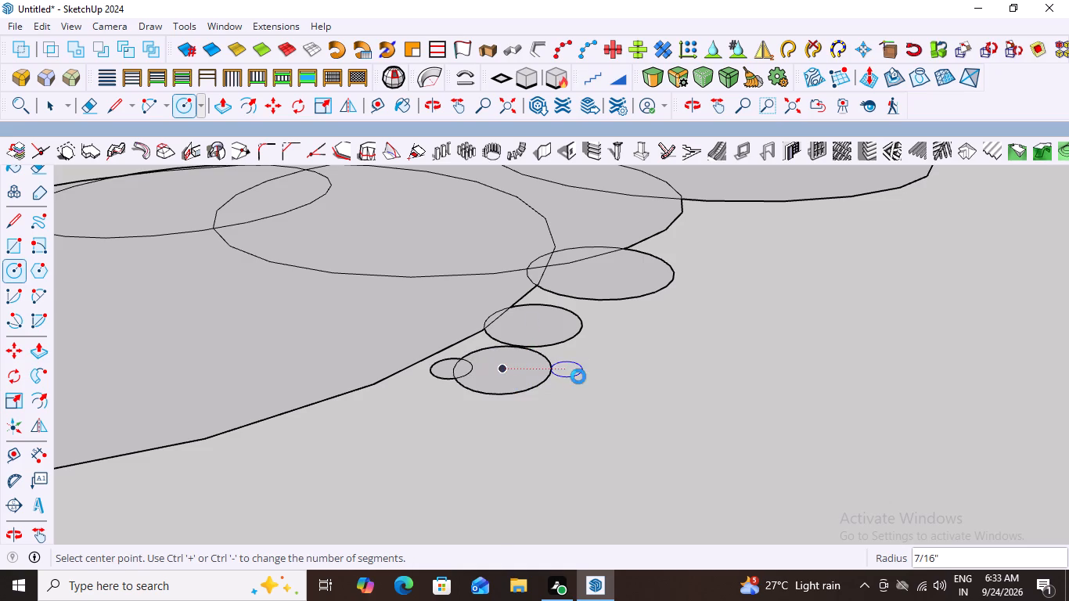
Draw a separate tiny circle of about 1/16" radius on the outer side of the 7/16" circle.
{"action": "left_click", "coordinate": [576, 362]}
{"action": "left_click", "coordinate": [580, 373]}
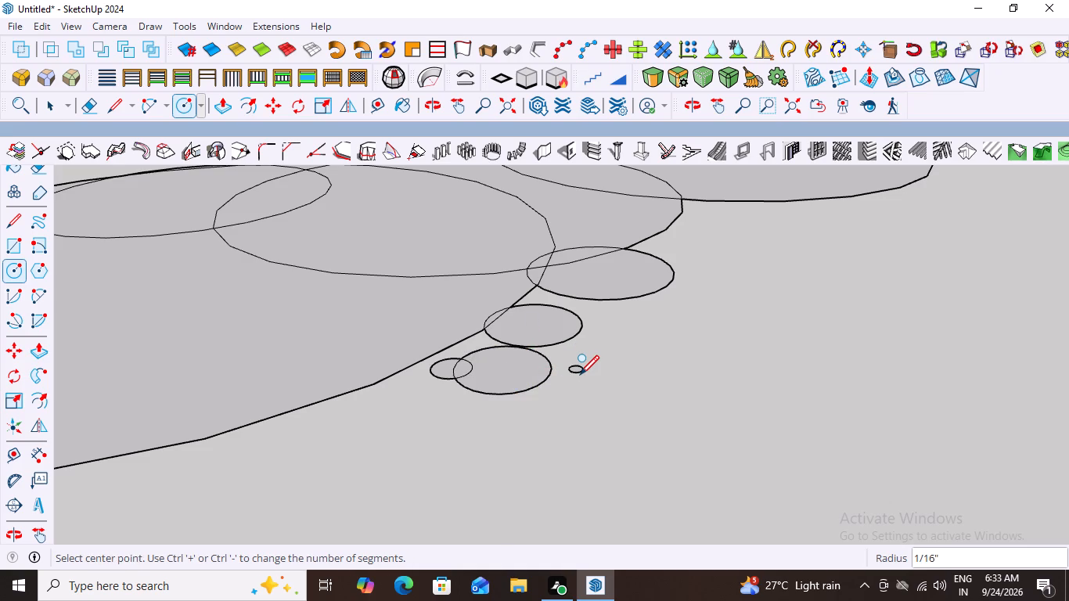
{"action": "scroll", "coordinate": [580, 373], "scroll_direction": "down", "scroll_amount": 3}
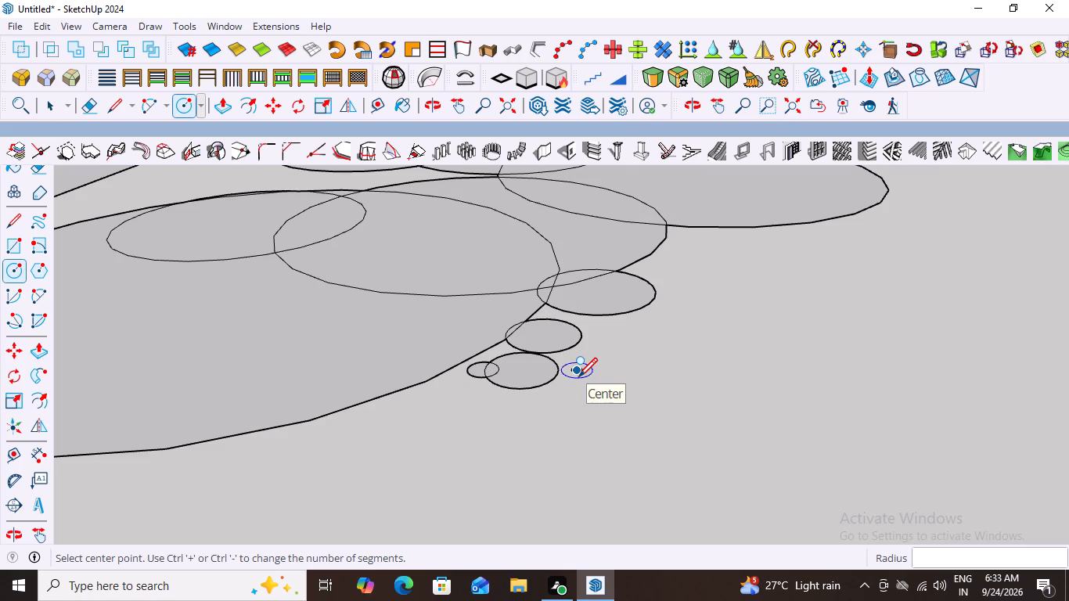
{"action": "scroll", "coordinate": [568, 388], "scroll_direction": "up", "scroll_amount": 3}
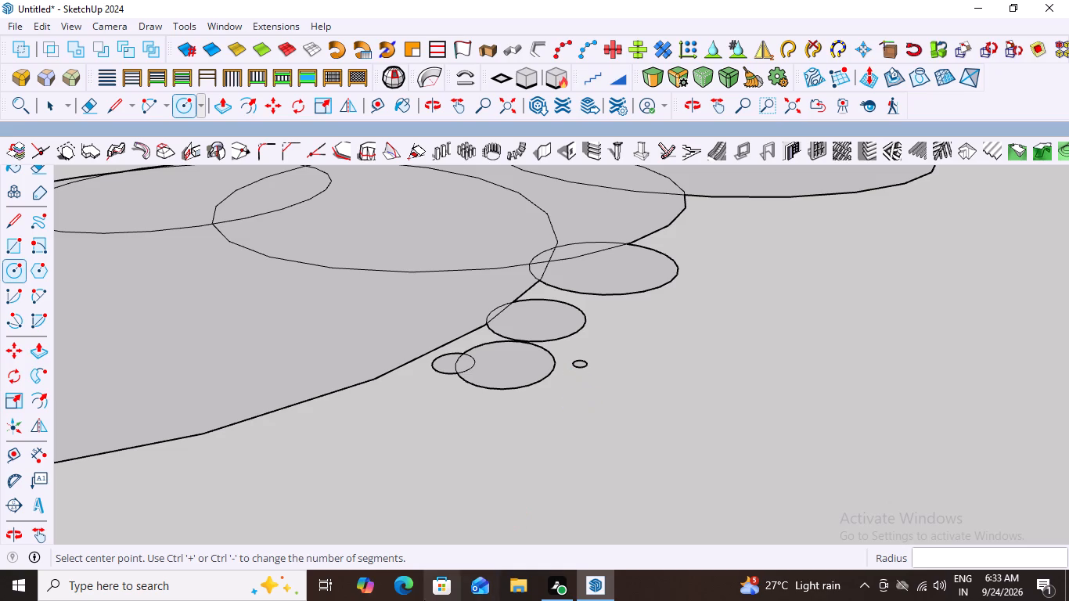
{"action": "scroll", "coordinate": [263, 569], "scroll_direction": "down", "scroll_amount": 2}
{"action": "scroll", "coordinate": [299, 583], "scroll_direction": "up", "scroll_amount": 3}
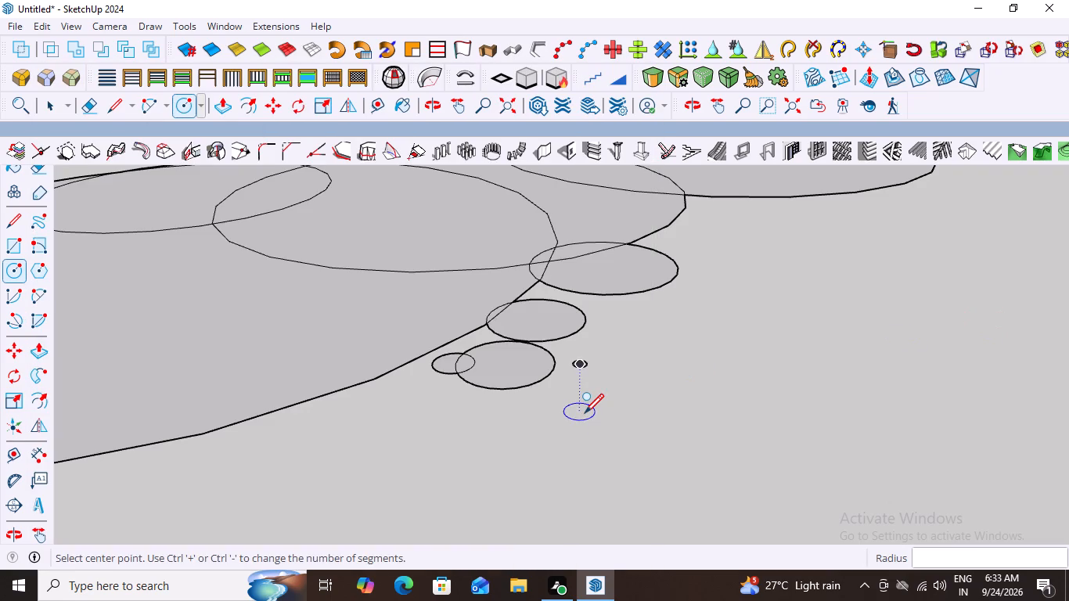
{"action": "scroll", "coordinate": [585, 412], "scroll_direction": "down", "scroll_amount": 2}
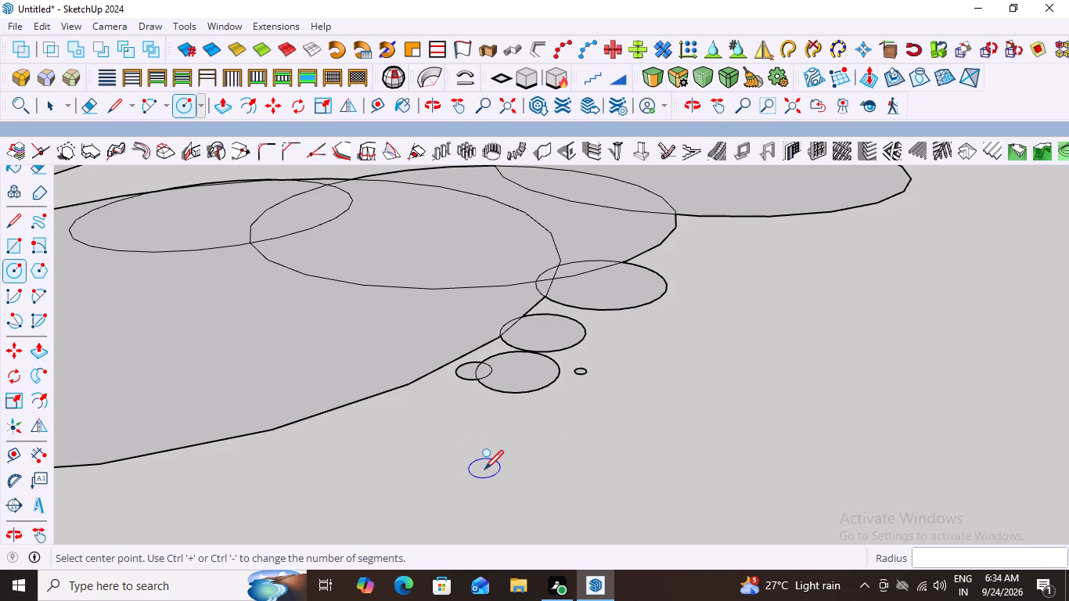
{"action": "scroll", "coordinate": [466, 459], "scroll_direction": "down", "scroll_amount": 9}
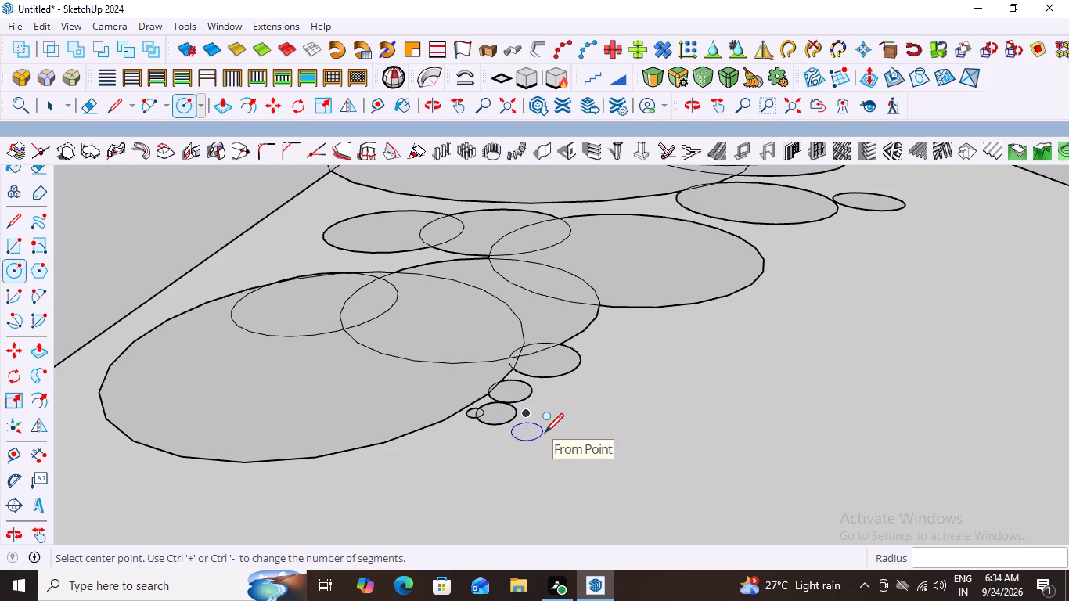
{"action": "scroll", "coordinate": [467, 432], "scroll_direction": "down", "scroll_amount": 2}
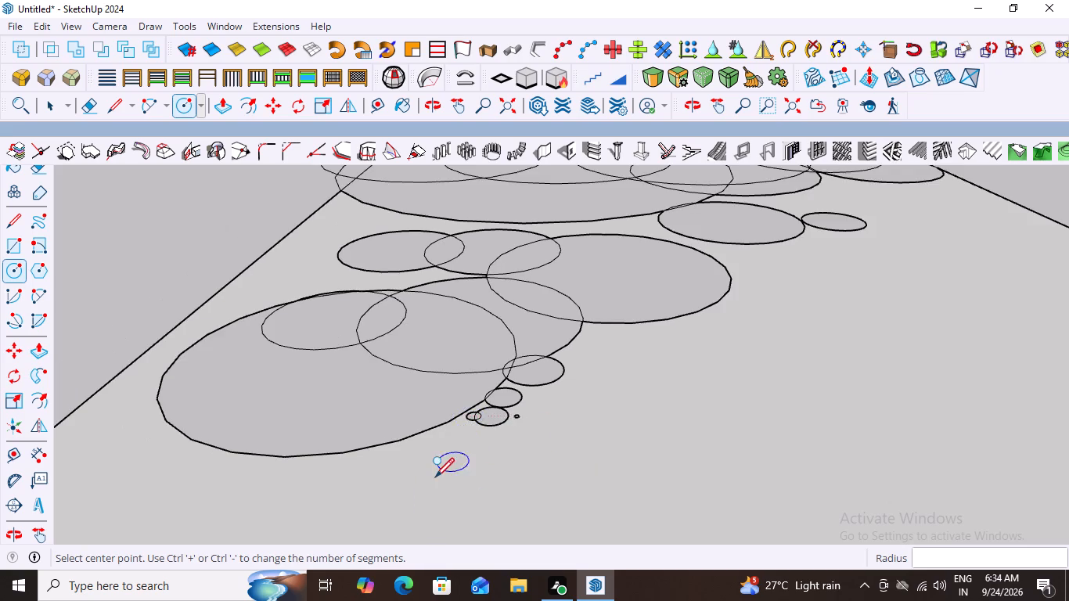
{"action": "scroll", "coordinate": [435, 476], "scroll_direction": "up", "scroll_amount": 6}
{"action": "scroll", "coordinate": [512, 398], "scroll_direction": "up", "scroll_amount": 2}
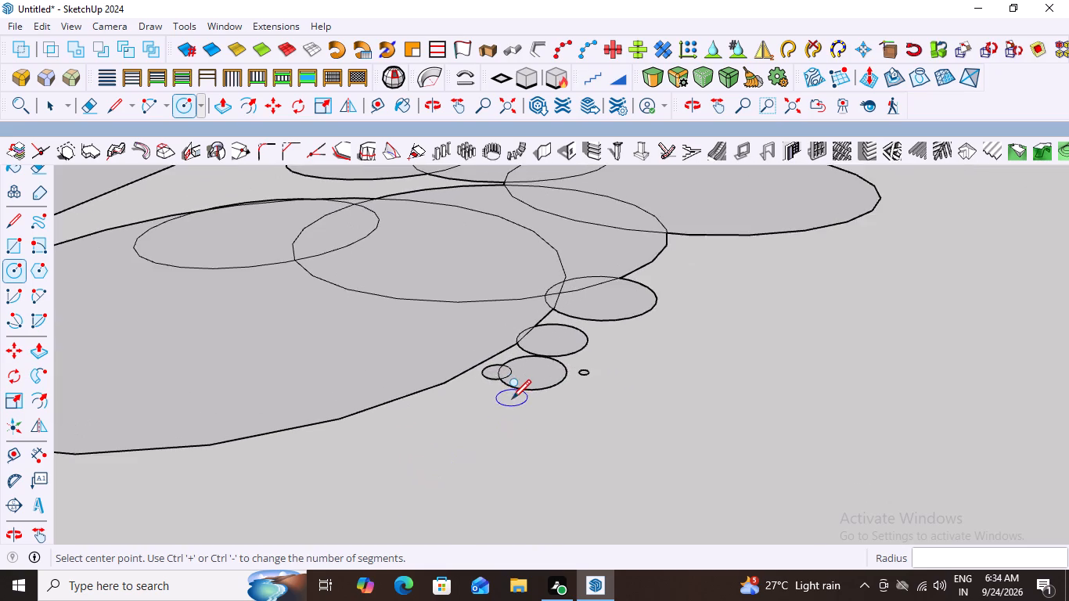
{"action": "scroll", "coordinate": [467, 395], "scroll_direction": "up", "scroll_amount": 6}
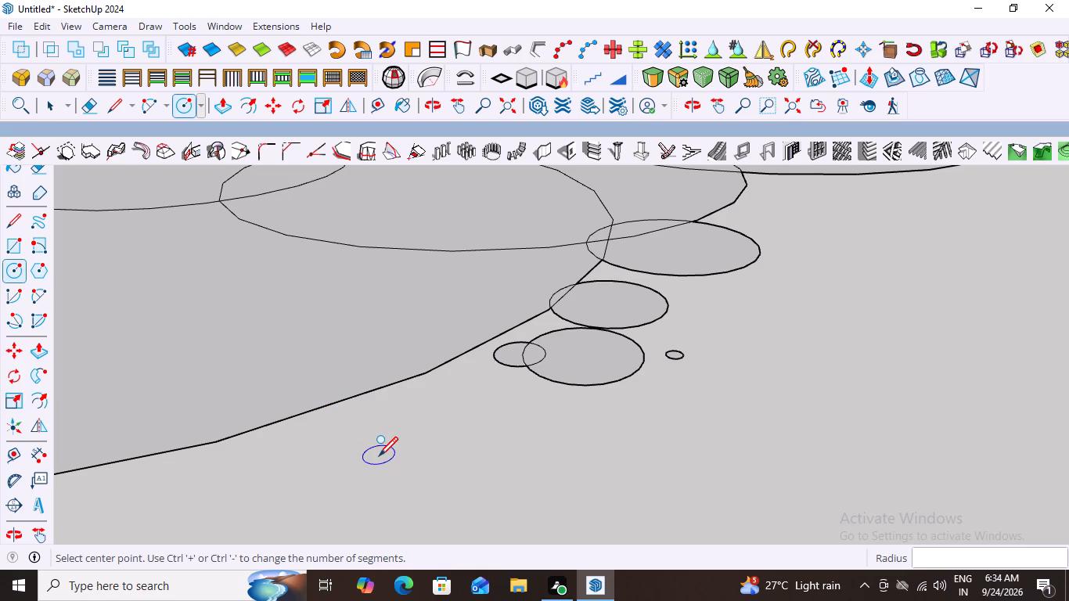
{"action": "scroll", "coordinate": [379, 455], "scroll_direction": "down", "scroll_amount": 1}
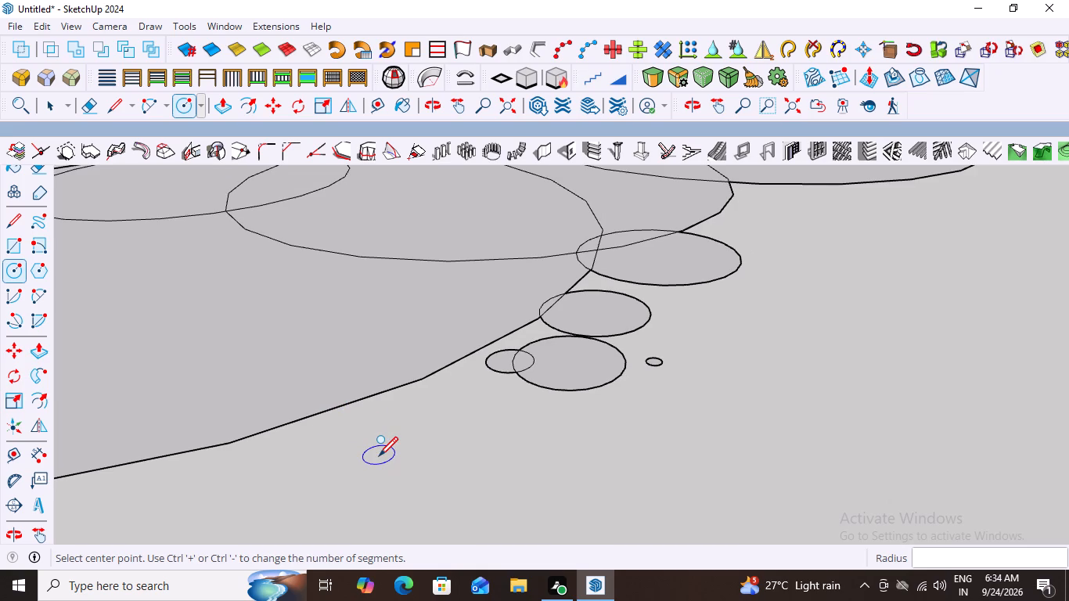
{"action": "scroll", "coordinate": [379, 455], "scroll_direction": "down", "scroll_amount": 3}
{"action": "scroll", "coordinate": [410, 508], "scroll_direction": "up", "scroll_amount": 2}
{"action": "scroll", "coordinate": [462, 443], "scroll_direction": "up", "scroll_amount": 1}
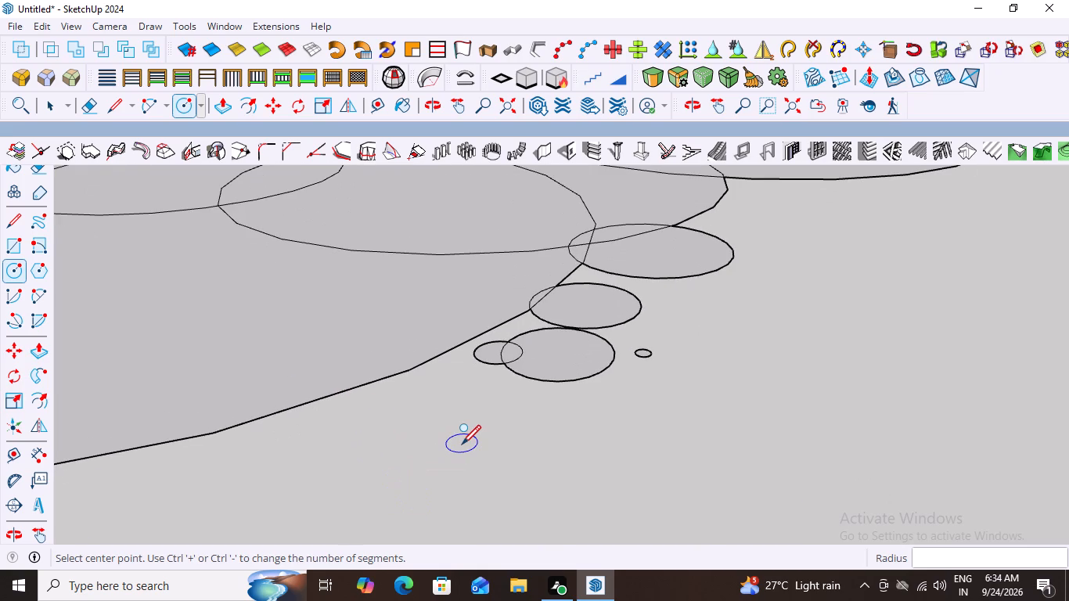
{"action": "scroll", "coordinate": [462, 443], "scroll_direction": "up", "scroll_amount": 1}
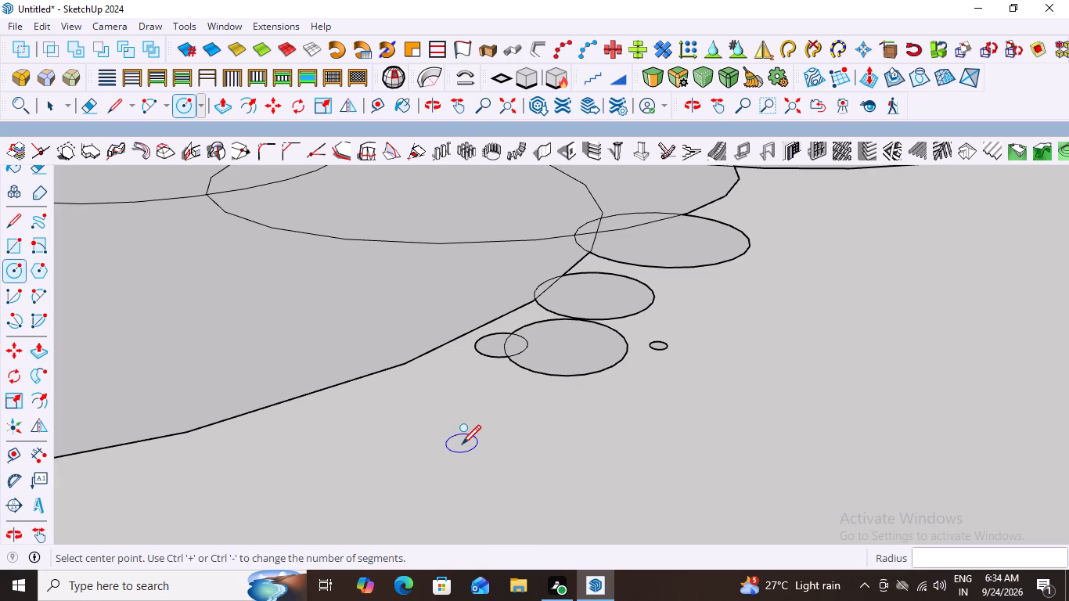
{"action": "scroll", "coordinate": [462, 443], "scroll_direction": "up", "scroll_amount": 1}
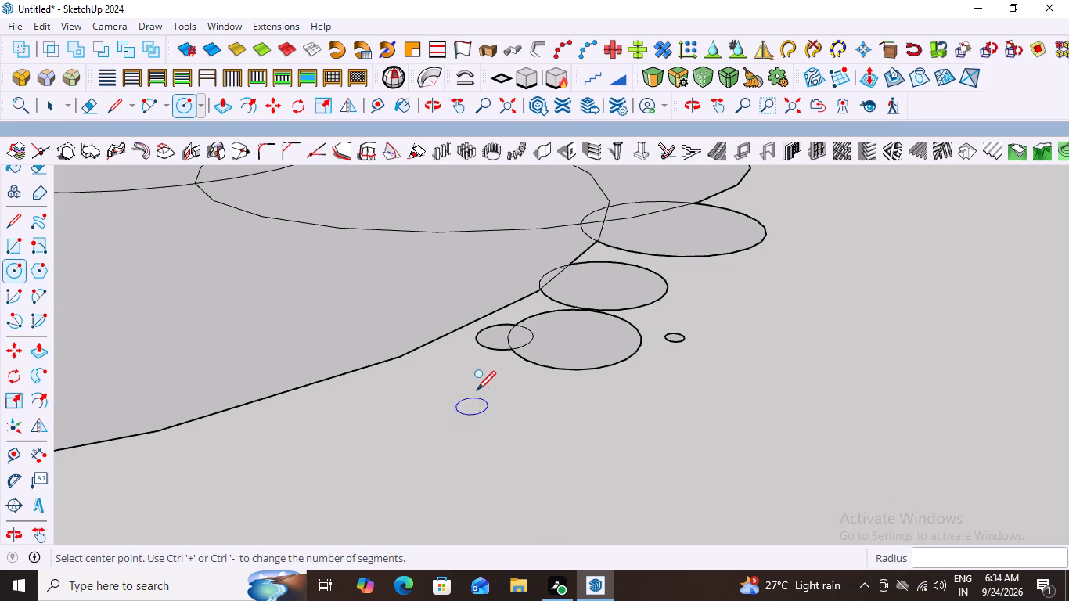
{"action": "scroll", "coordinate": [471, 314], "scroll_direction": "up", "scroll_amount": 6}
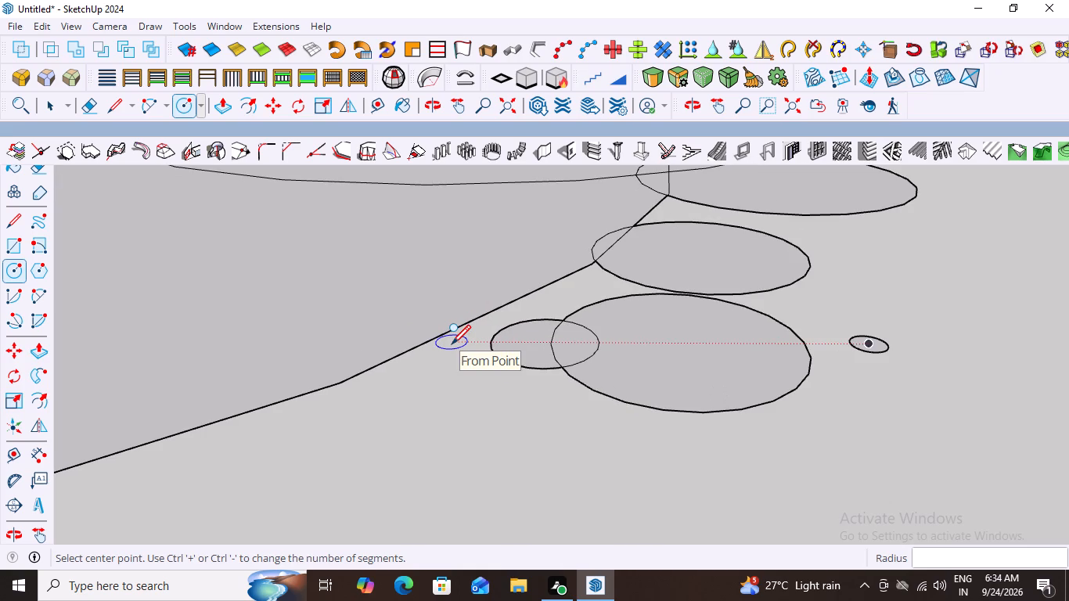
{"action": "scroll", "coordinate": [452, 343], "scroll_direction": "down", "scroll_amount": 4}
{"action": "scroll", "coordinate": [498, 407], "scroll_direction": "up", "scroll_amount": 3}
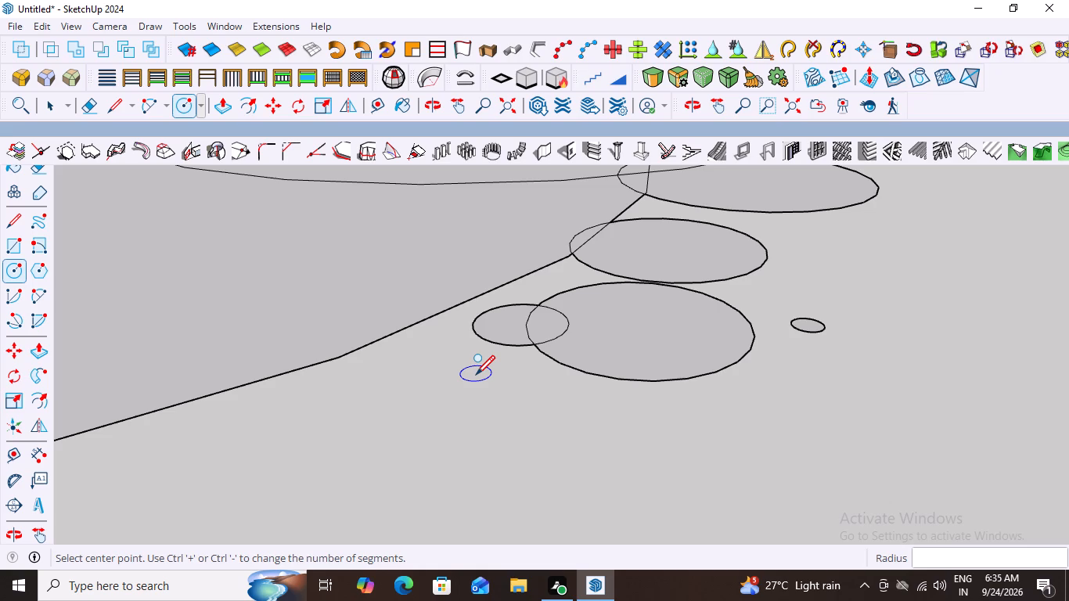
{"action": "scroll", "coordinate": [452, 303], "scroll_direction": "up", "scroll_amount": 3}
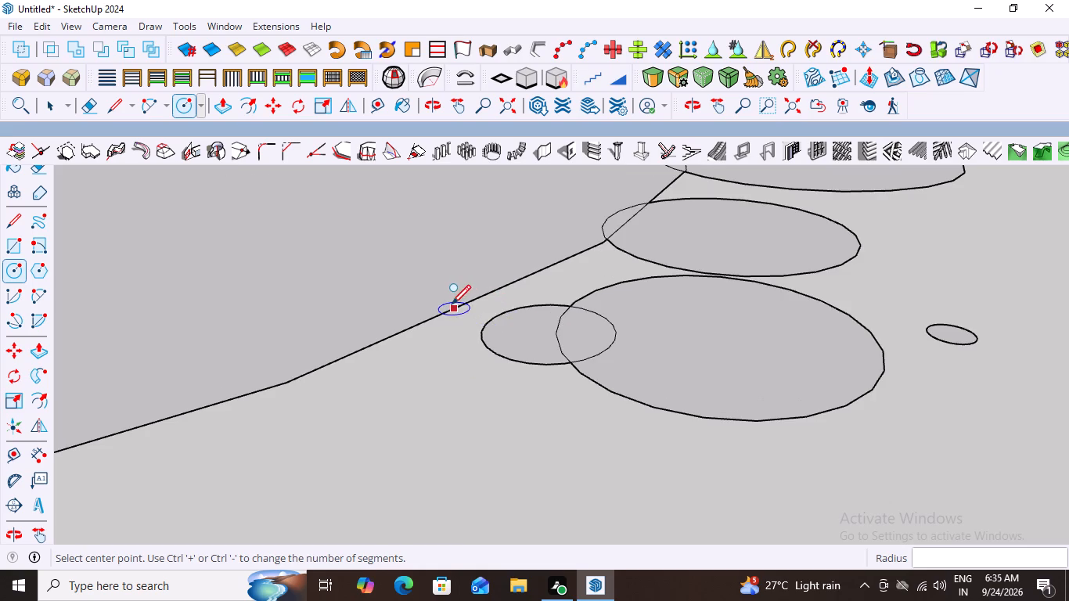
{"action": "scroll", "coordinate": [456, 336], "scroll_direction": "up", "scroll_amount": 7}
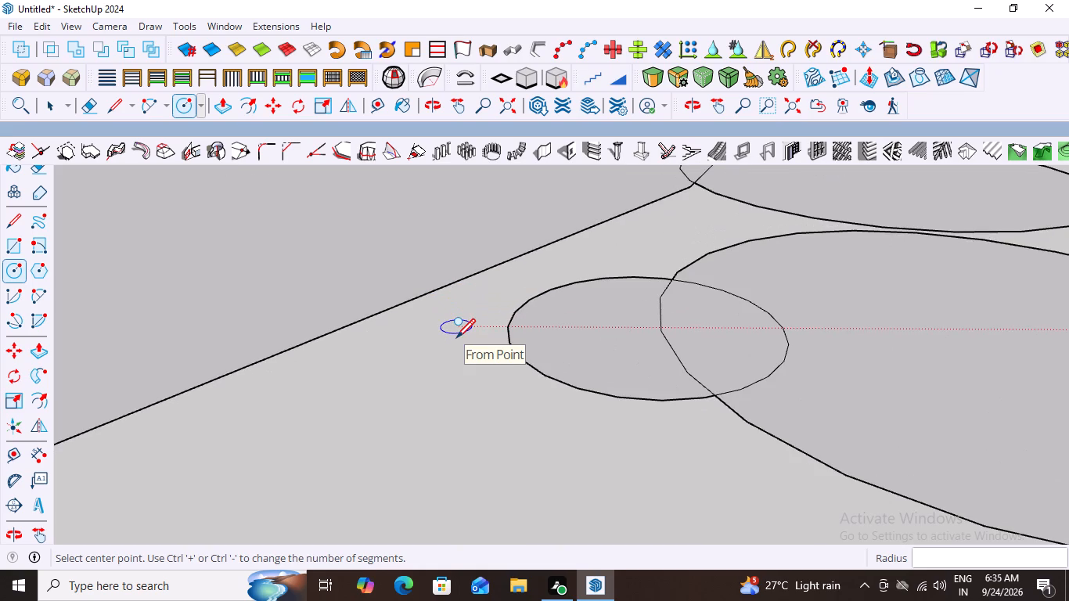
Draw a tiny circle of about 1/8" radius overlapping the front edge of the 1/4" circle.
{"action": "scroll", "coordinate": [456, 336], "scroll_direction": "down", "scroll_amount": 8}
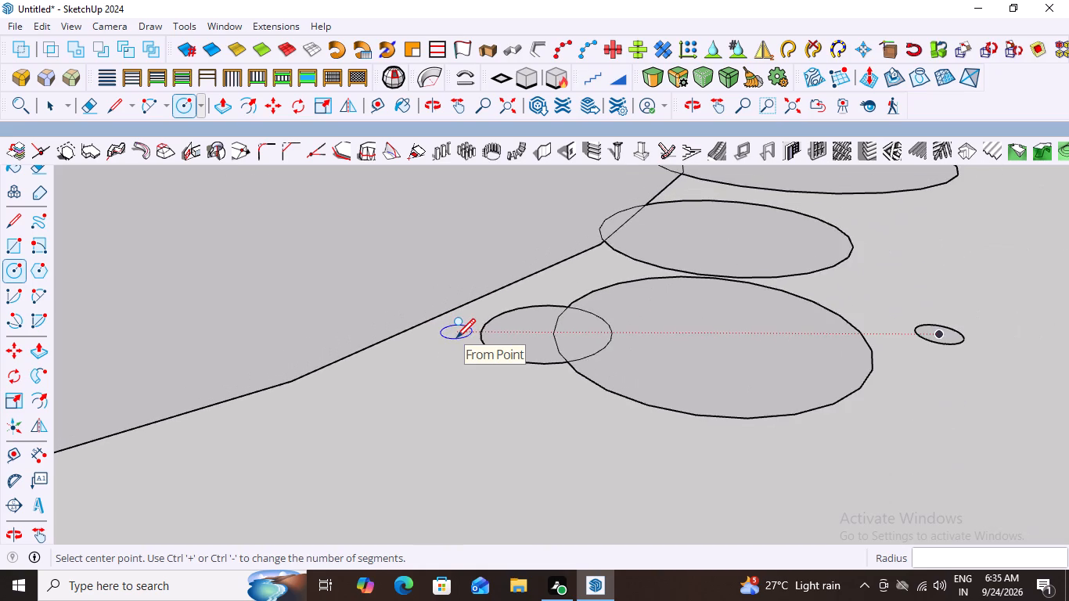
{"action": "scroll", "coordinate": [466, 344], "scroll_direction": "down", "scroll_amount": 2}
{"action": "scroll", "coordinate": [519, 387], "scroll_direction": "down", "scroll_amount": 10}
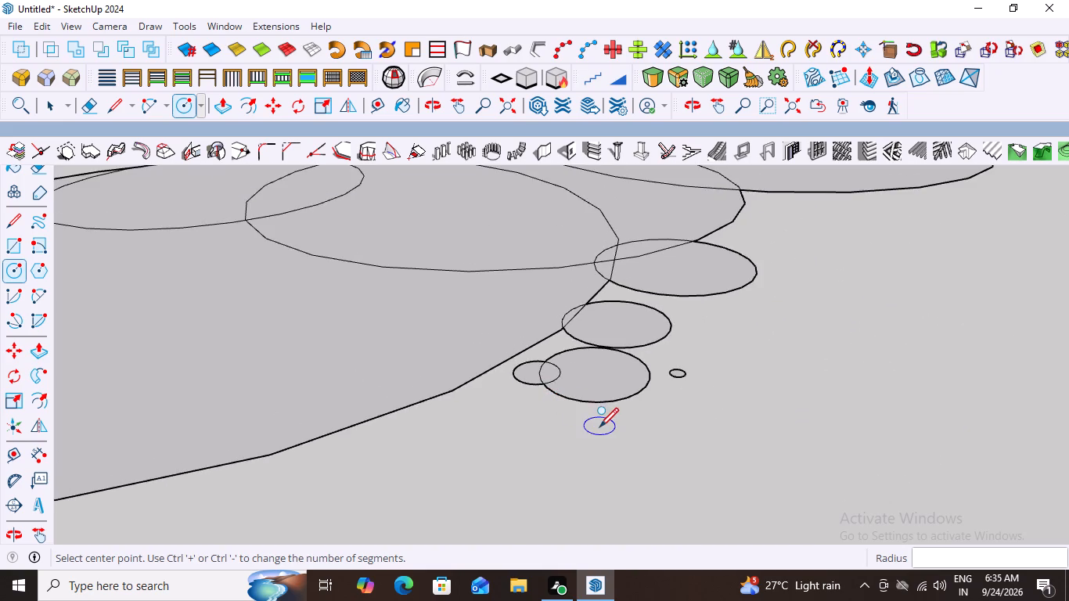
{"action": "scroll", "coordinate": [599, 426], "scroll_direction": "up", "scroll_amount": 7}
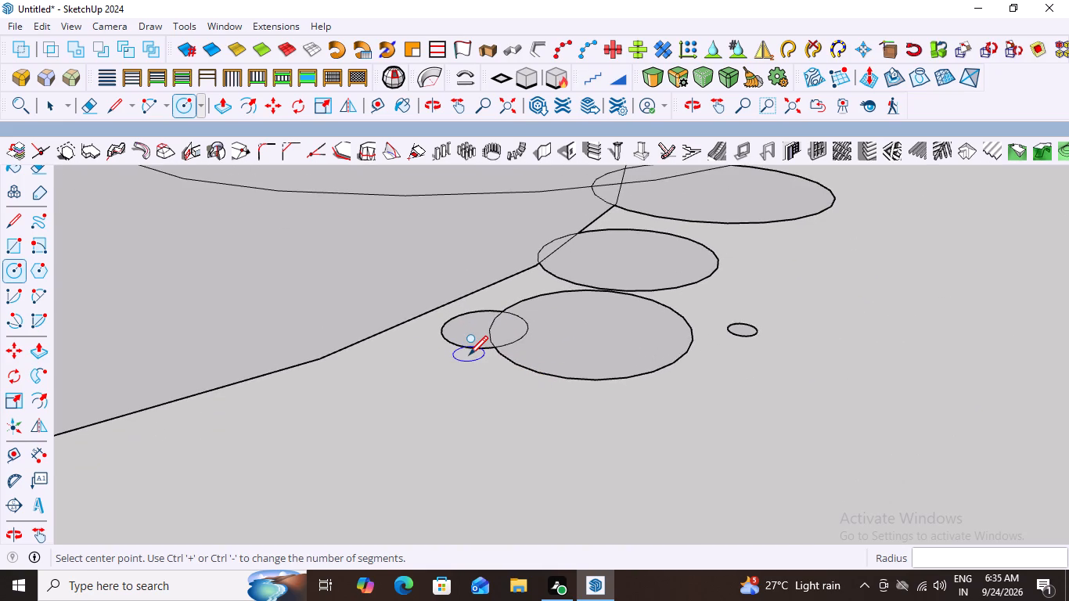
{"action": "left_click", "coordinate": [469, 354]}
{"action": "left_click", "coordinate": [457, 369]}
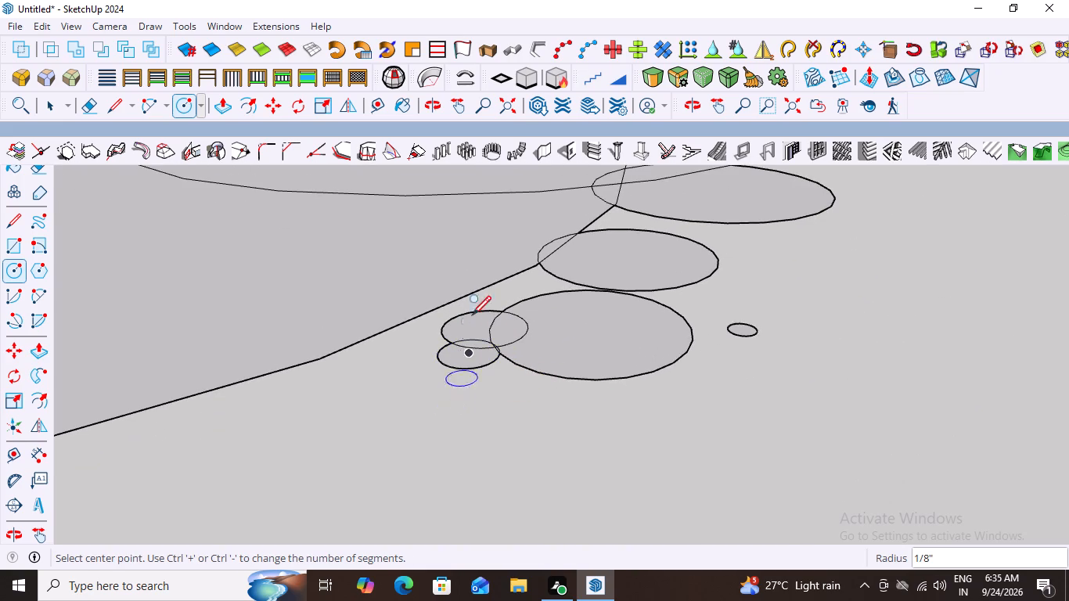
Draw another circle of about 1/8" radius just in front of the previous 1/8" circle.
{"action": "scroll", "coordinate": [479, 304], "scroll_direction": "down", "scroll_amount": 5}
{"action": "scroll", "coordinate": [473, 396], "scroll_direction": "up", "scroll_amount": 3}
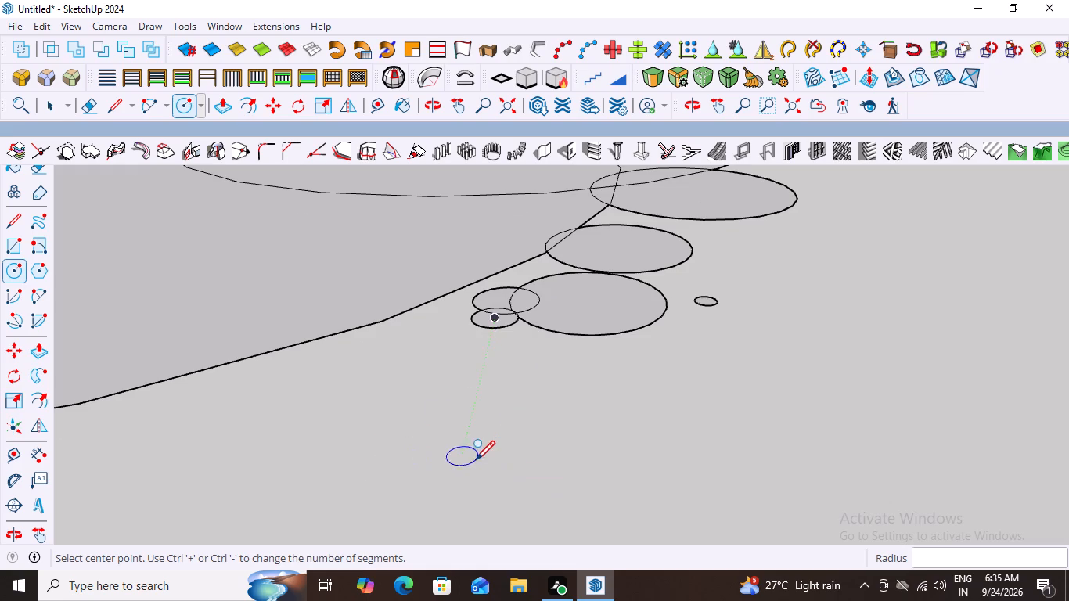
{"action": "scroll", "coordinate": [476, 459], "scroll_direction": "down", "scroll_amount": 2}
{"action": "scroll", "coordinate": [477, 464], "scroll_direction": "up", "scroll_amount": 4}
{"action": "scroll", "coordinate": [499, 455], "scroll_direction": "down", "scroll_amount": 4}
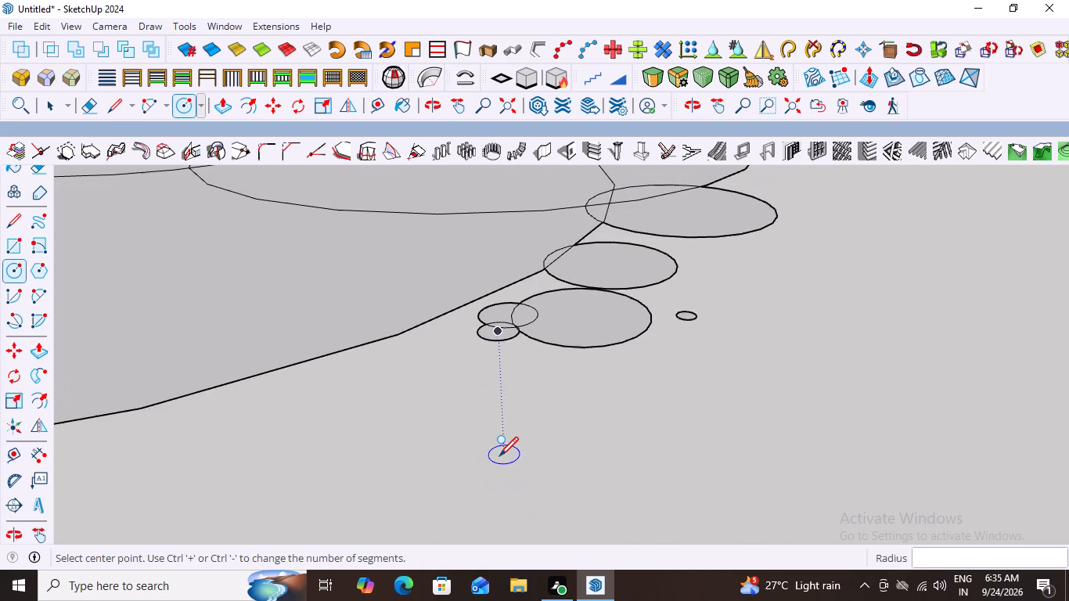
{"action": "scroll", "coordinate": [553, 441], "scroll_direction": "up", "scroll_amount": 1}
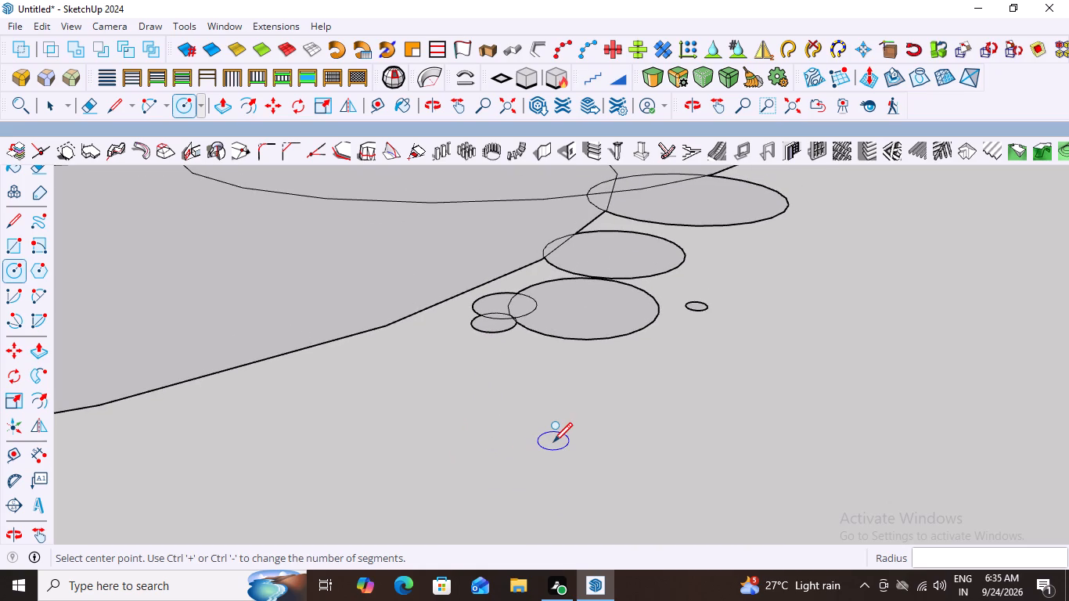
{"action": "scroll", "coordinate": [553, 441], "scroll_direction": "up", "scroll_amount": 1}
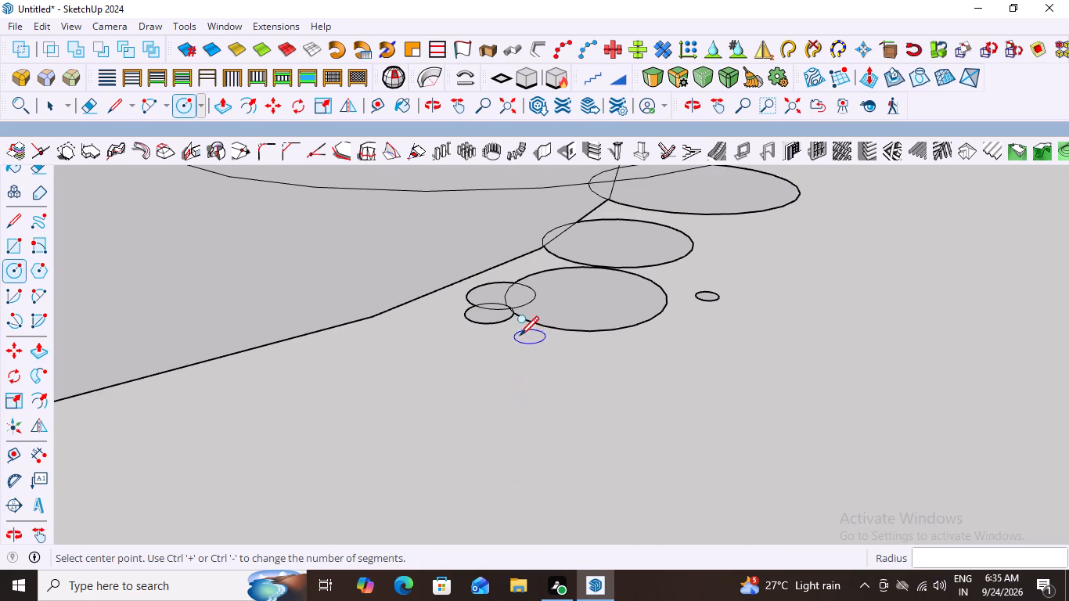
{"action": "left_click", "coordinate": [506, 334]}
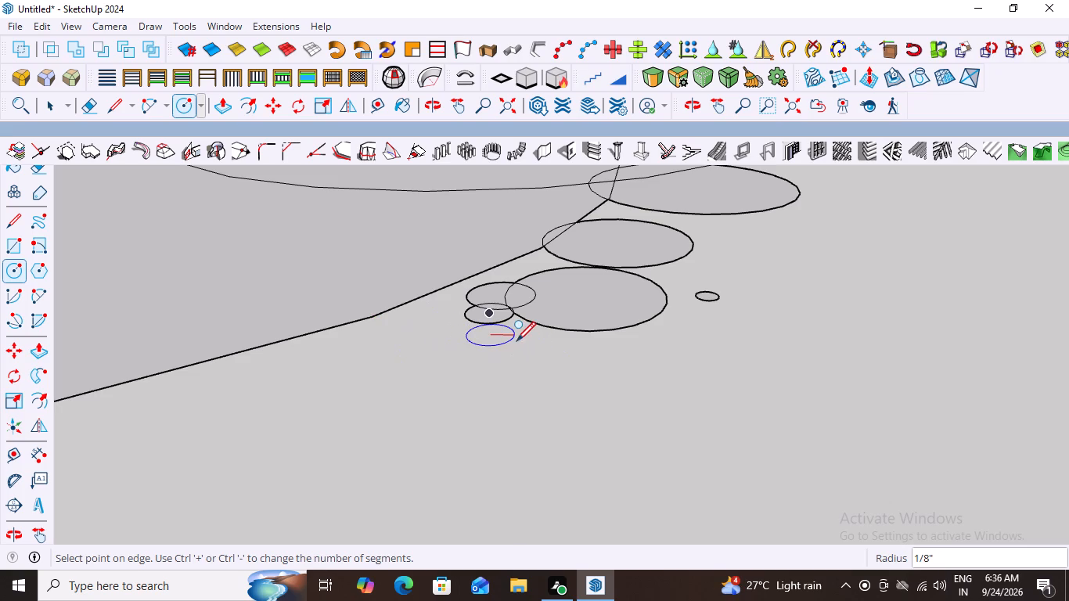
{"action": "left_click", "coordinate": [513, 340]}
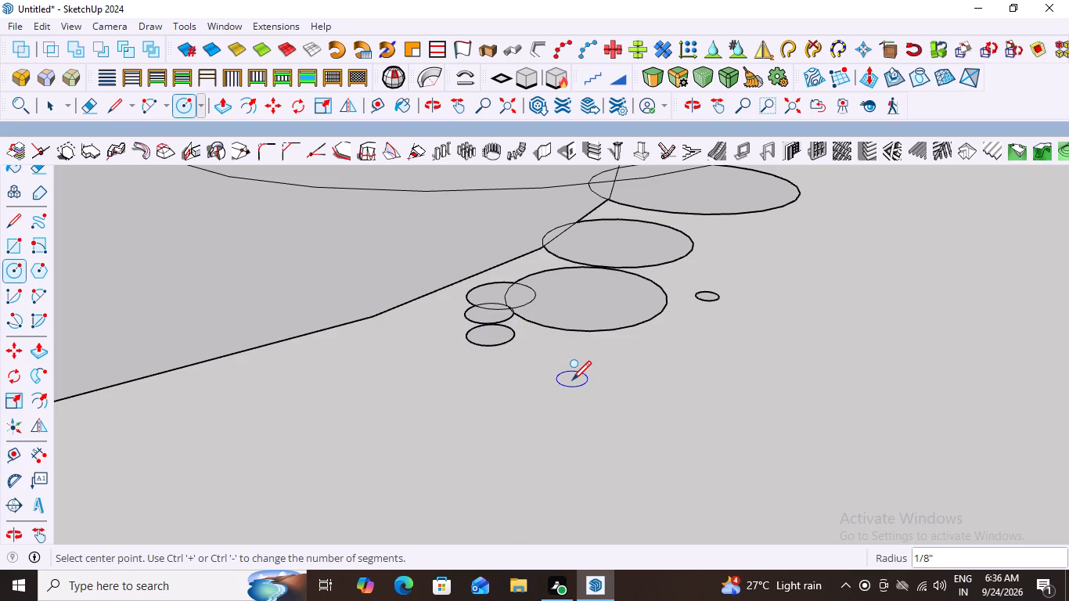
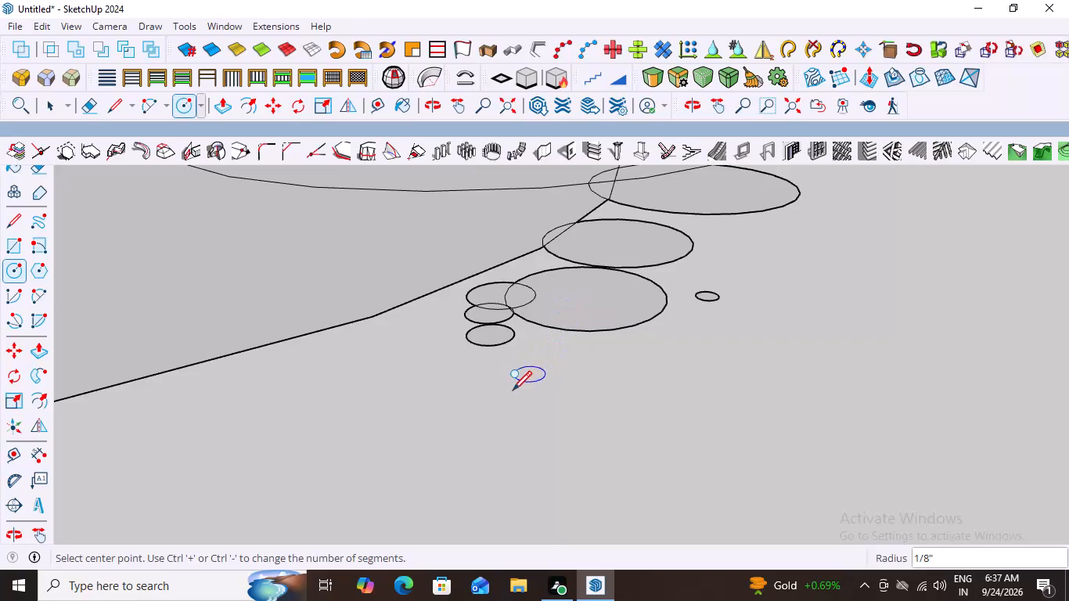
Draw a tiny circle of about 1/16" radius at the edge of the frontmost 1/8" circle, on the side facing the 7/16" circle.
{"action": "scroll", "coordinate": [502, 394], "scroll_direction": "down", "scroll_amount": 1}
{"action": "scroll", "coordinate": [493, 346], "scroll_direction": "up", "scroll_amount": 3}
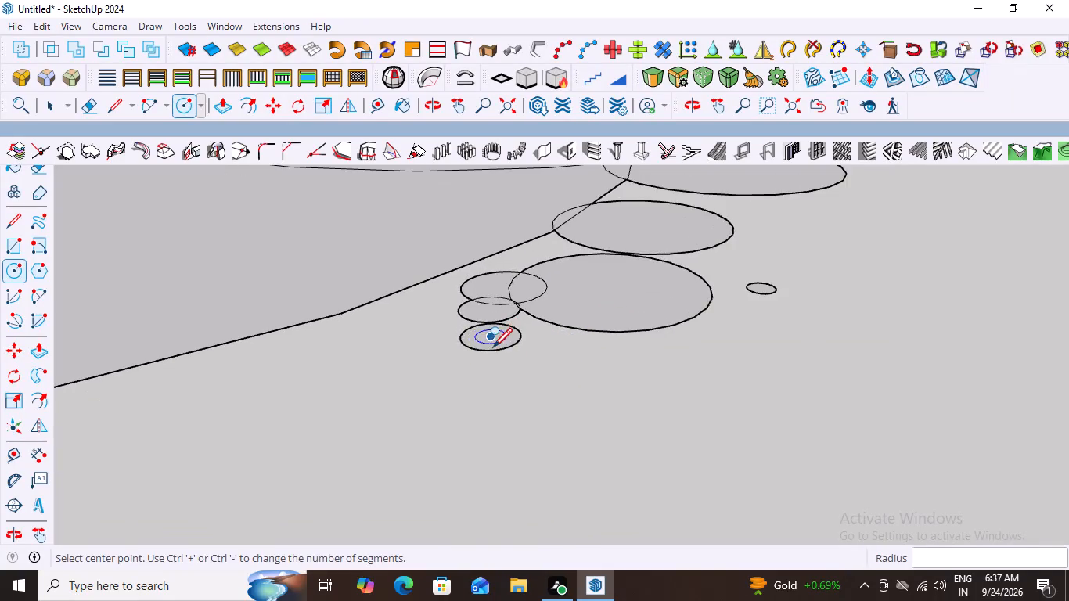
{"action": "scroll", "coordinate": [493, 346], "scroll_direction": "up", "scroll_amount": 3}
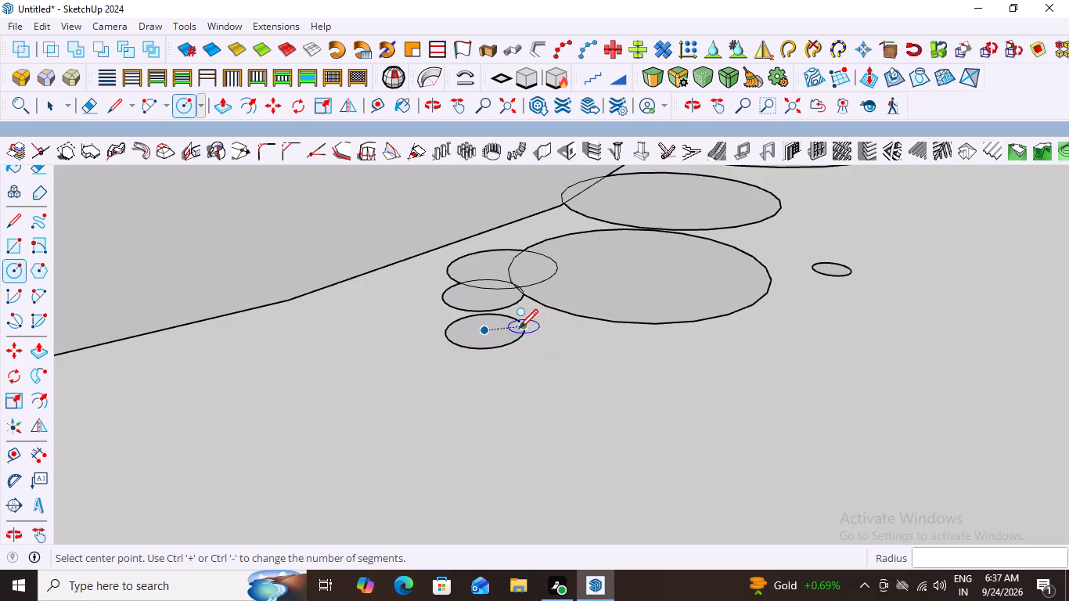
{"action": "scroll", "coordinate": [525, 333], "scroll_direction": "up", "scroll_amount": 4}
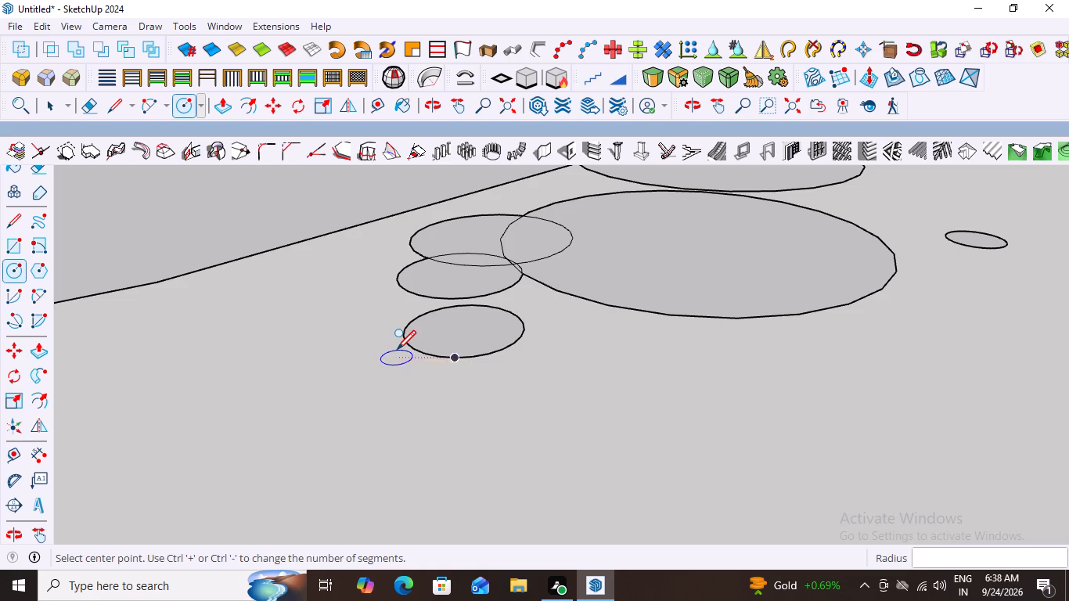
{"action": "left_click", "coordinate": [527, 310]}
{"action": "left_click", "coordinate": [543, 322]}
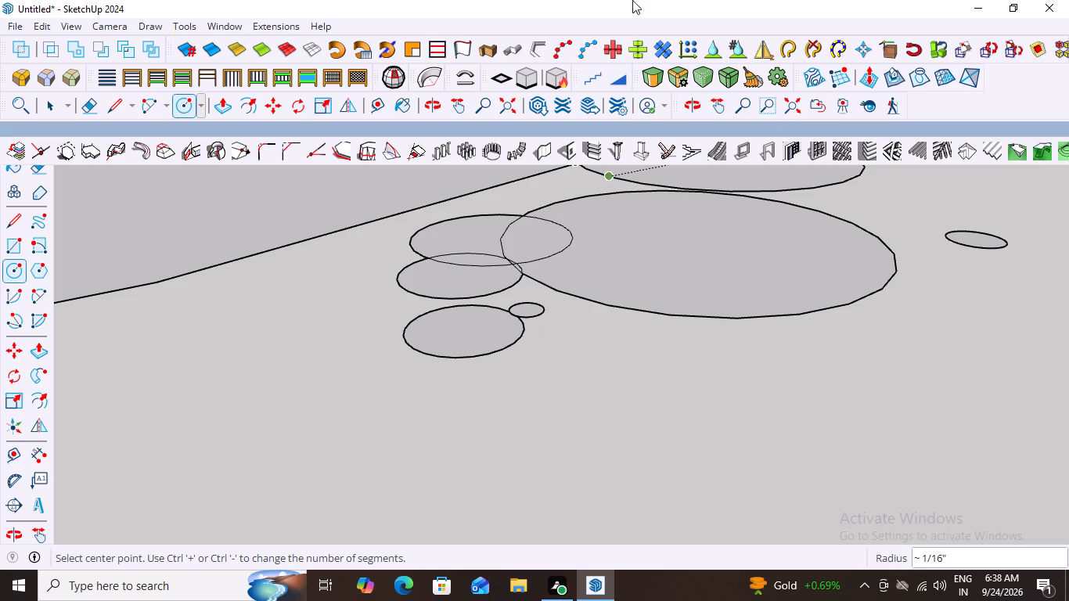
Draw a circle of about 3/16" radius enclosing the new tiny circle and overlapping the frontmost 1/8" circle.
{"action": "scroll", "coordinate": [574, 341], "scroll_direction": "up", "scroll_amount": 1}
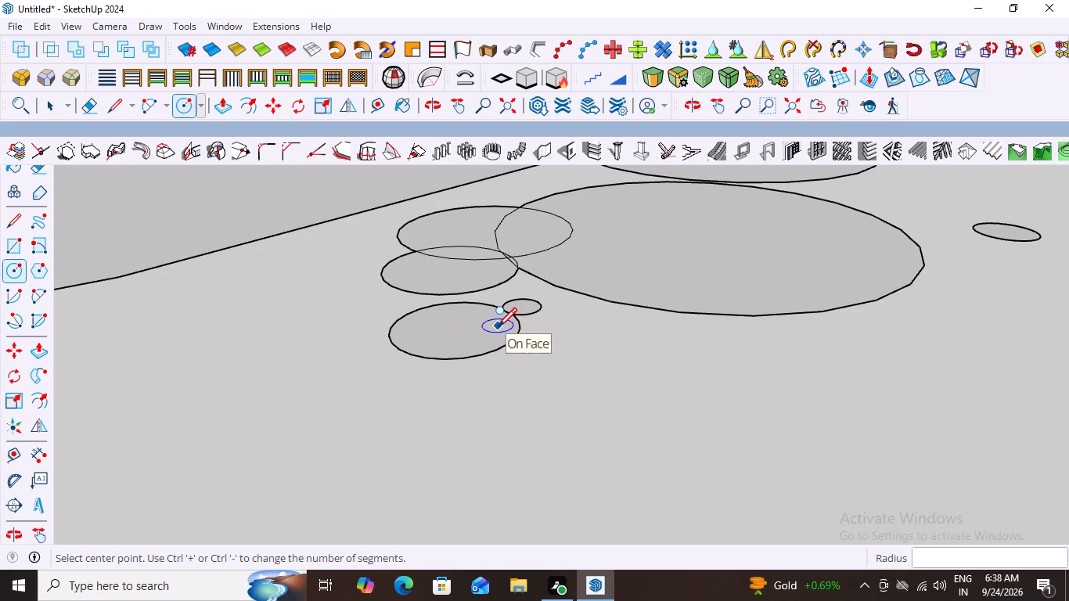
{"action": "scroll", "coordinate": [498, 326], "scroll_direction": "up", "scroll_amount": 1}
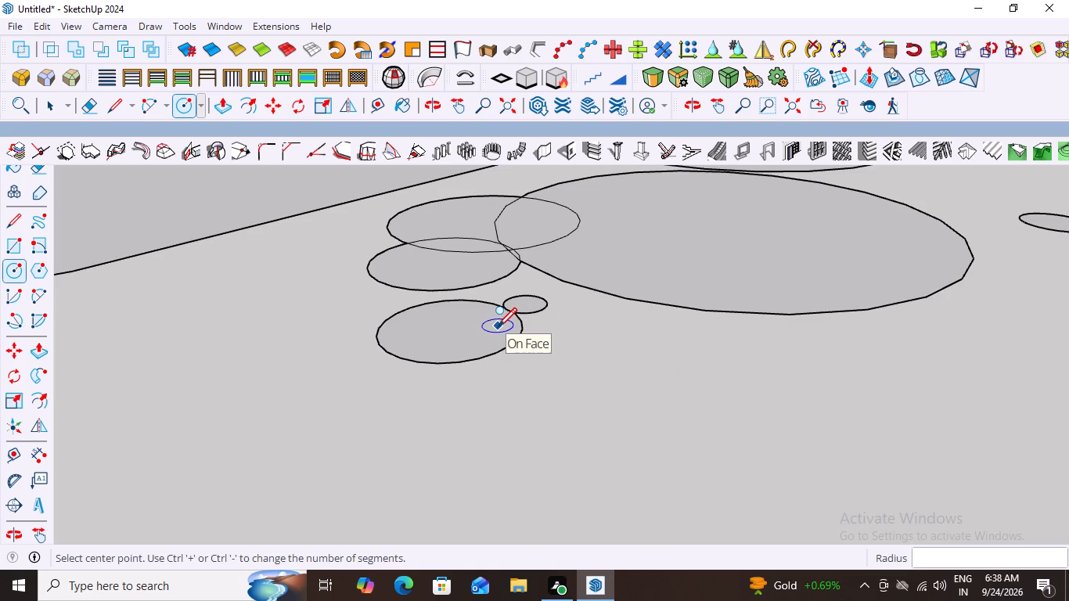
{"action": "scroll", "coordinate": [519, 283], "scroll_direction": "up", "scroll_amount": 4}
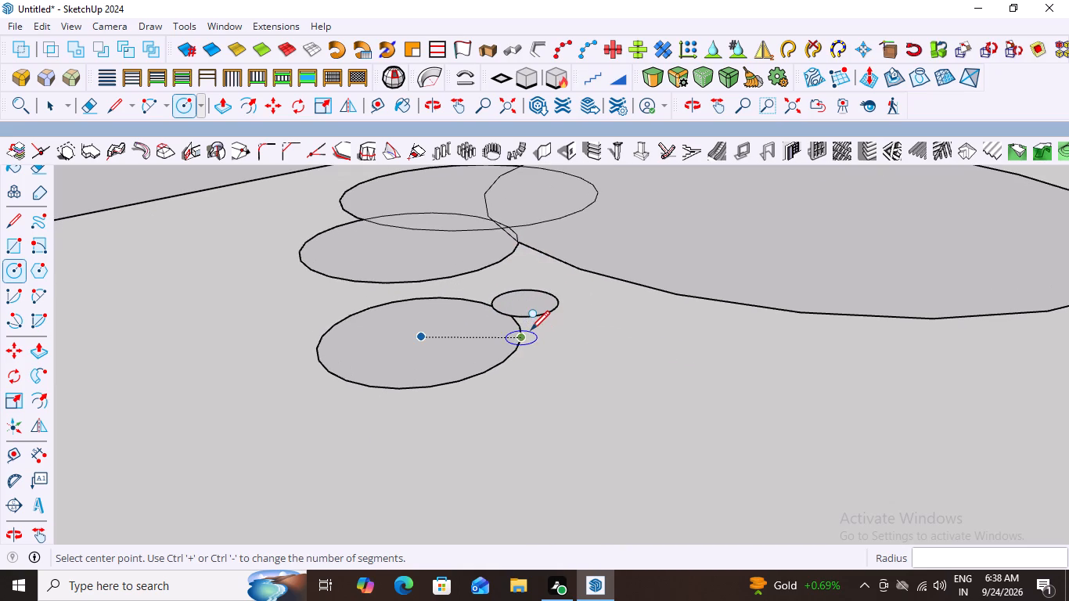
{"action": "left_click", "coordinate": [531, 325]}
{"action": "left_click", "coordinate": [539, 343]}
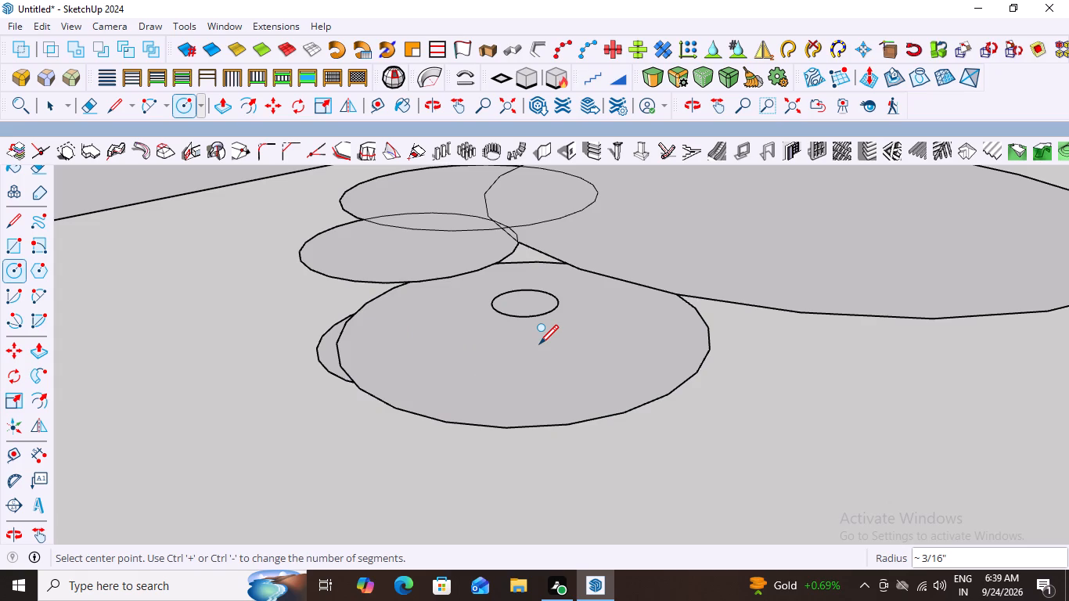
Draw two overlapping circles of about 1/16" radius, one inside the 3/16" circle and one crossing its outer edge.
{"action": "scroll", "coordinate": [509, 358], "scroll_direction": "down", "scroll_amount": 3}
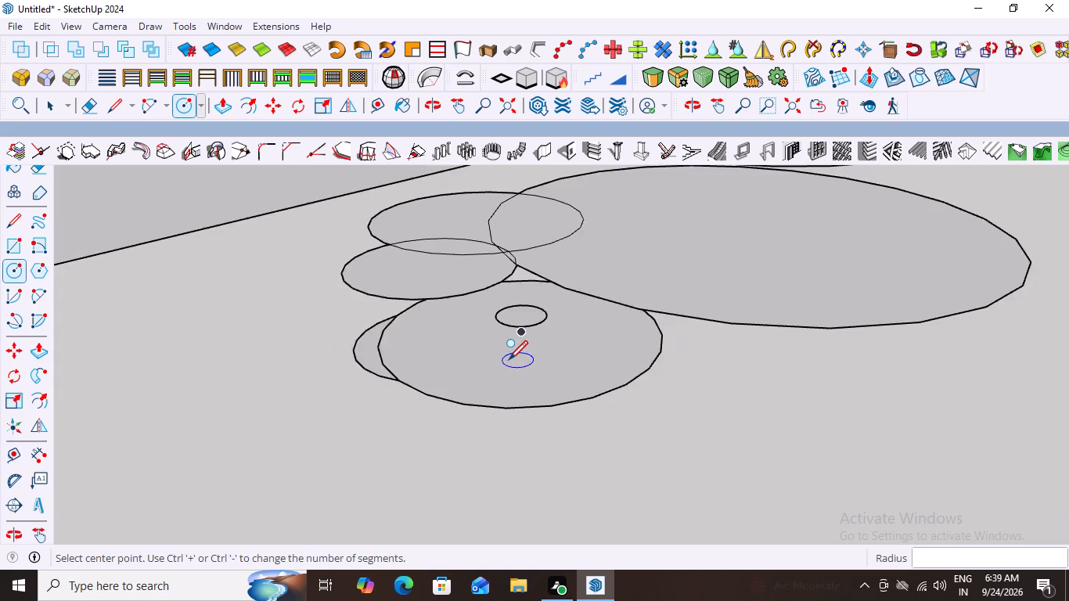
{"action": "scroll", "coordinate": [509, 358], "scroll_direction": "down", "scroll_amount": 2}
{"action": "left_click", "coordinate": [553, 341]}
{"action": "left_click", "coordinate": [567, 362]}
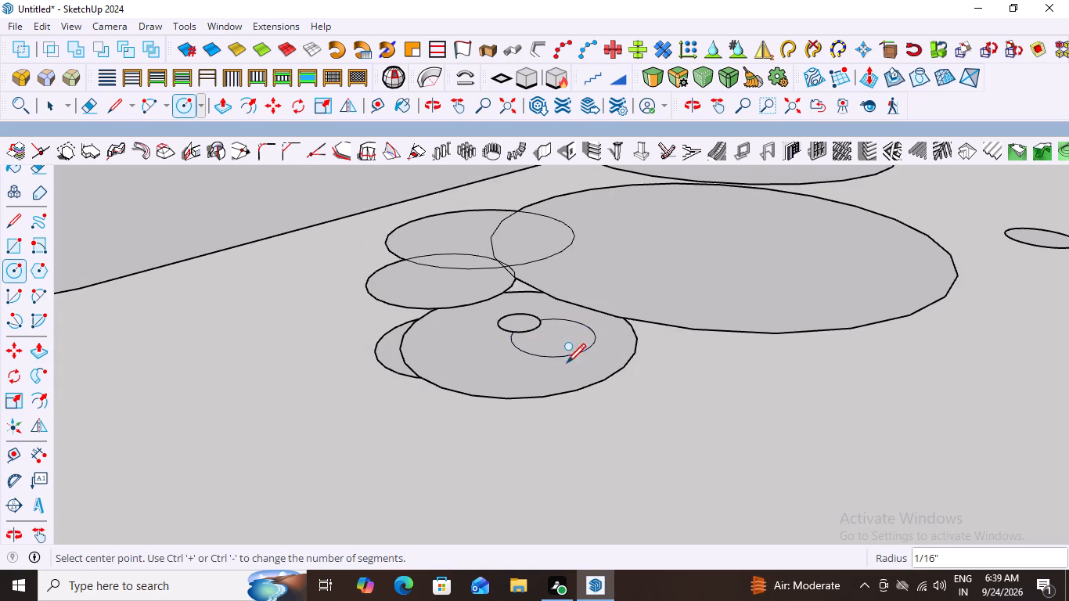
{"action": "left_click", "coordinate": [611, 352]}
{"action": "left_click", "coordinate": [621, 372]}
Draw two overlapping circles of about 1/16" radius side by side along the front edge of the 3/16" circle.
{"action": "left_click", "coordinate": [563, 385]}
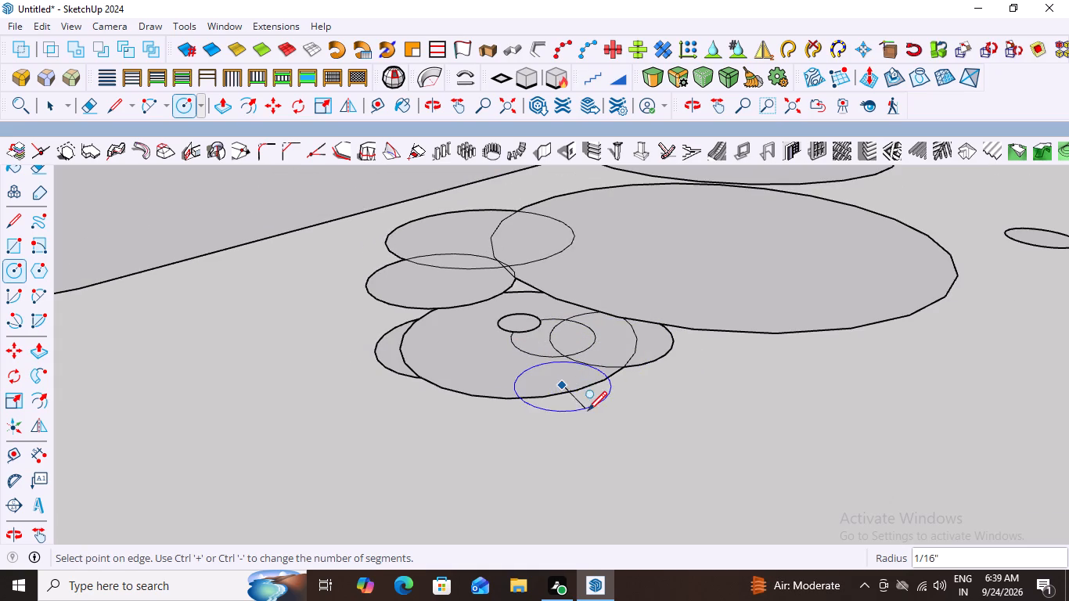
{"action": "left_click", "coordinate": [588, 409]}
{"action": "left_click", "coordinate": [615, 384]}
{"action": "left_click", "coordinate": [639, 398]}
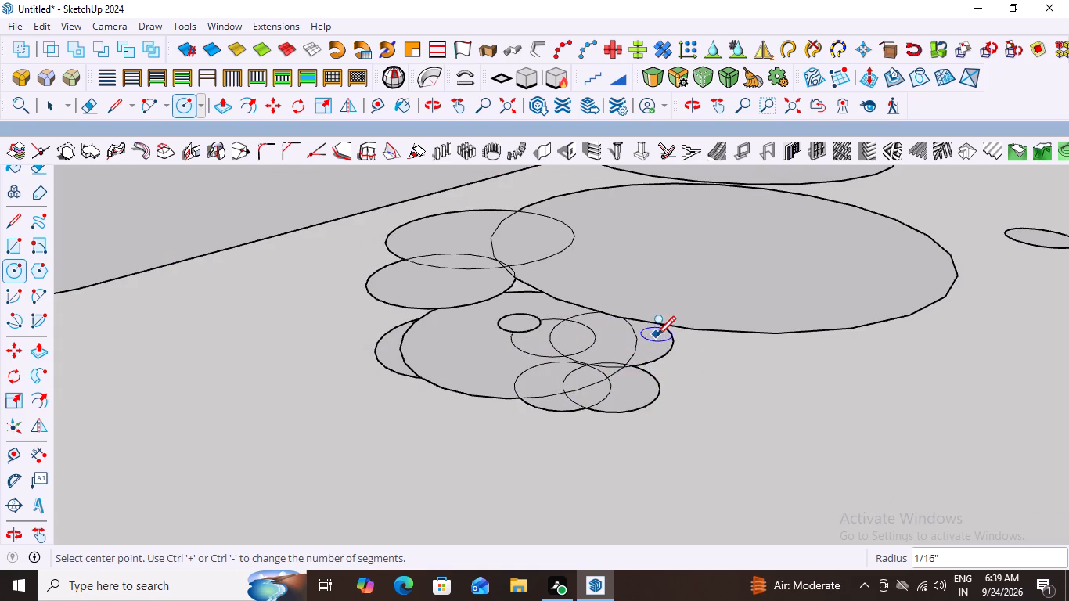
Draw a larger circle at the outer end of the small-circle cluster, overlapping the 3/16" circle and the front of the 7/16" circle.
{"action": "left_click", "coordinate": [657, 334]}
{"action": "left_click", "coordinate": [686, 380]}
Add a third circle of about 1/16" radius to the front row, overlapping the outer one of the pair.
{"action": "scroll", "coordinate": [686, 380], "scroll_direction": "down", "scroll_amount": 8}
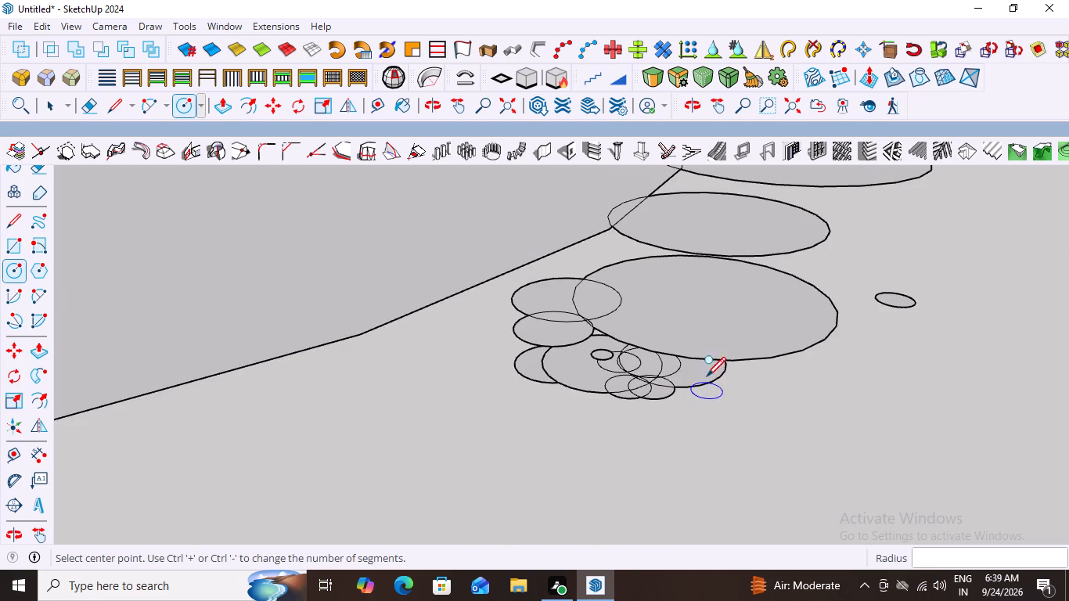
{"action": "left_click", "coordinate": [675, 387]}
{"action": "left_click", "coordinate": [679, 400]}
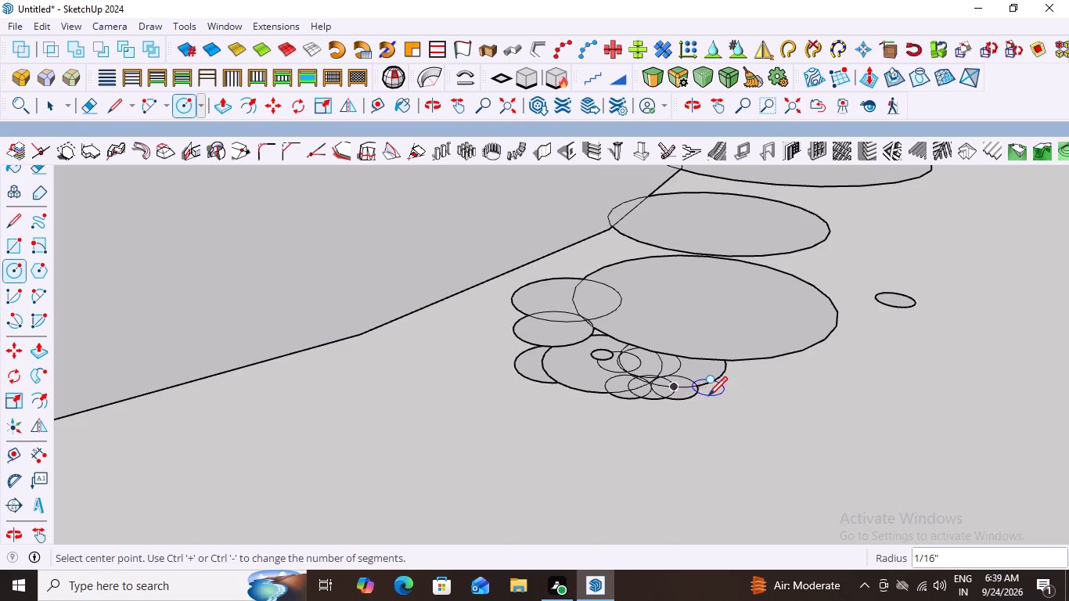
Examine the cluster of small overlapping circles in front of the 7/16" circle up close.
{"action": "scroll", "coordinate": [708, 394], "scroll_direction": "up", "scroll_amount": 5}
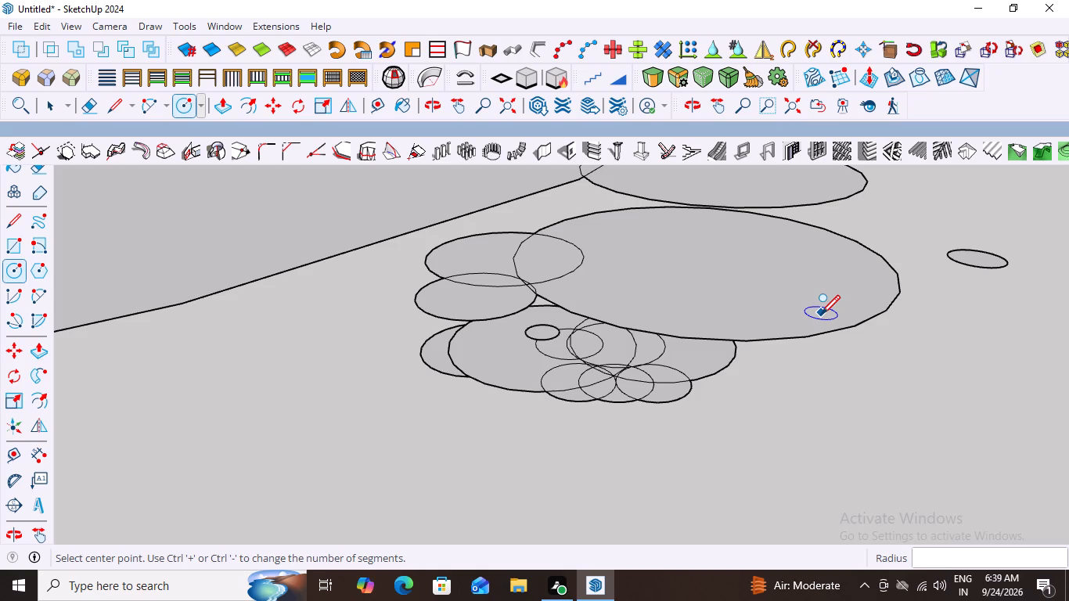
{"action": "scroll", "coordinate": [812, 345], "scroll_direction": "down", "scroll_amount": 2}
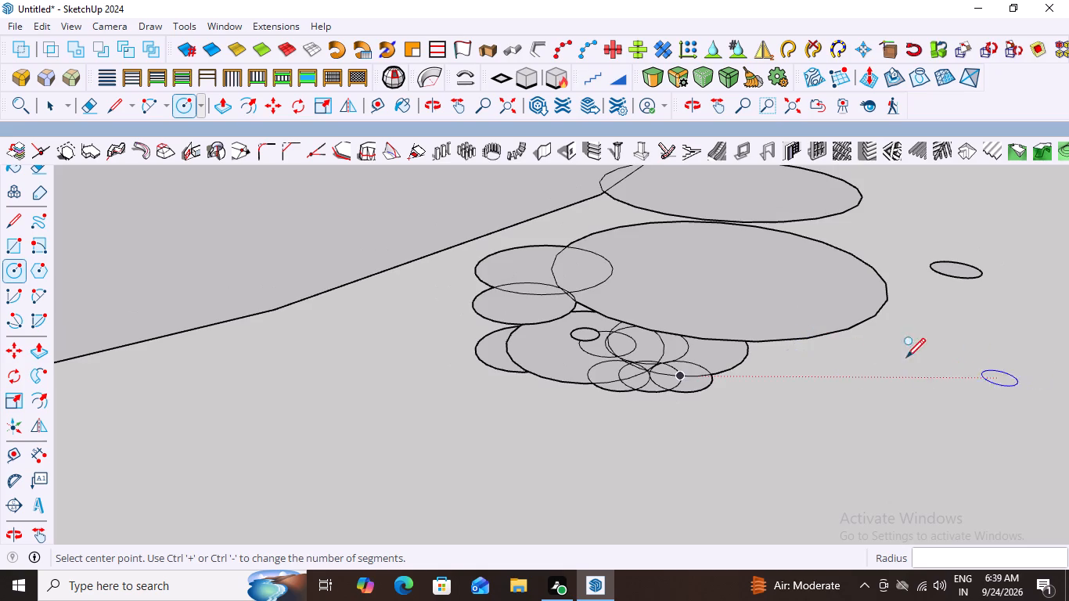
{"action": "scroll", "coordinate": [748, 379], "scroll_direction": "up", "scroll_amount": 14}
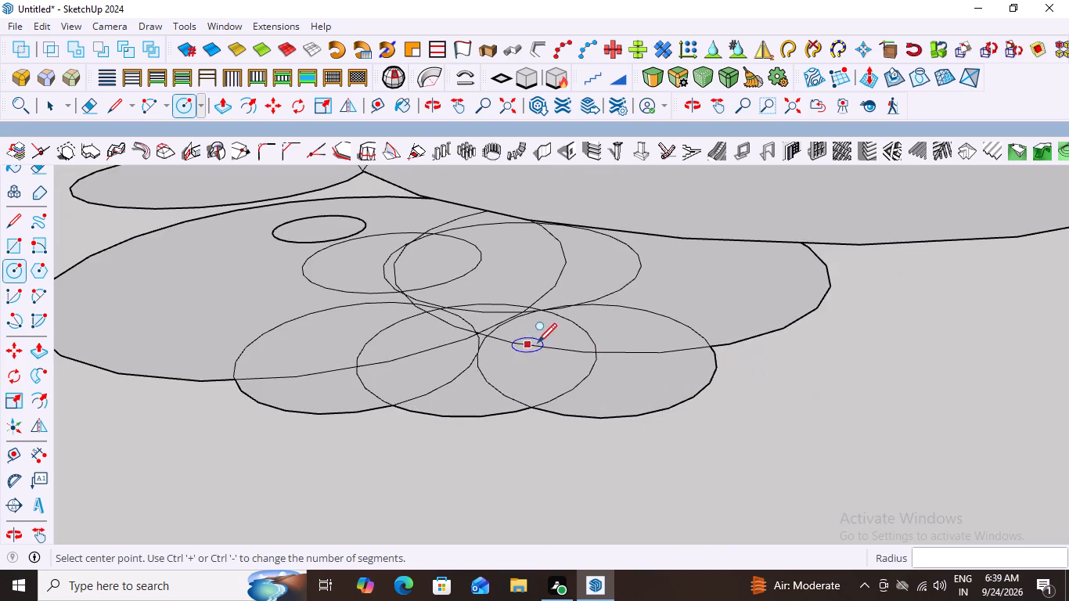
{"action": "scroll", "coordinate": [593, 365], "scroll_direction": "up", "scroll_amount": 5}
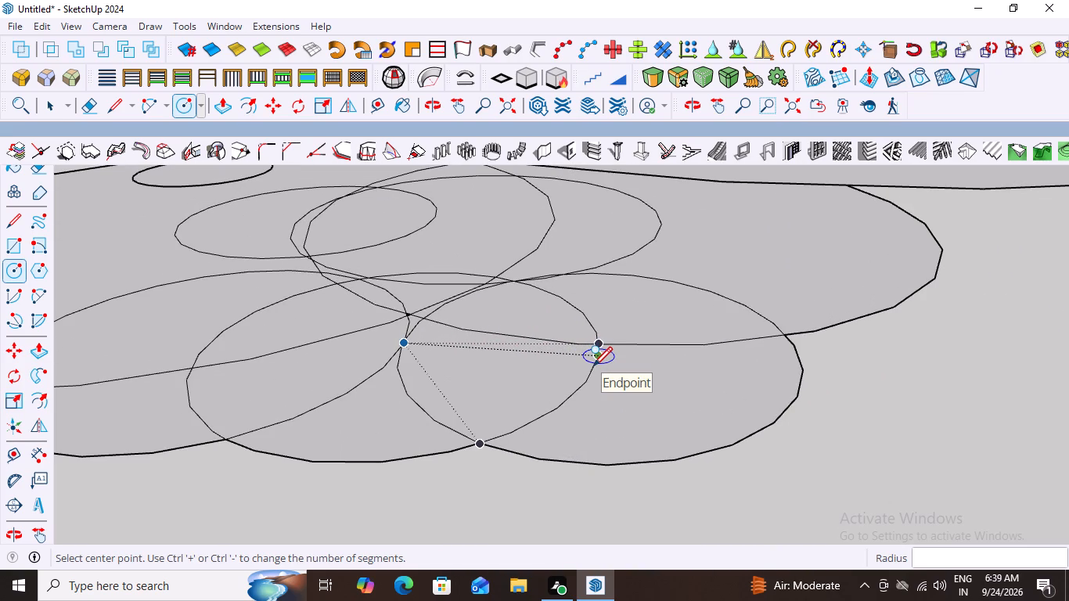
{"action": "scroll", "coordinate": [599, 444], "scroll_direction": "up", "scroll_amount": 2}
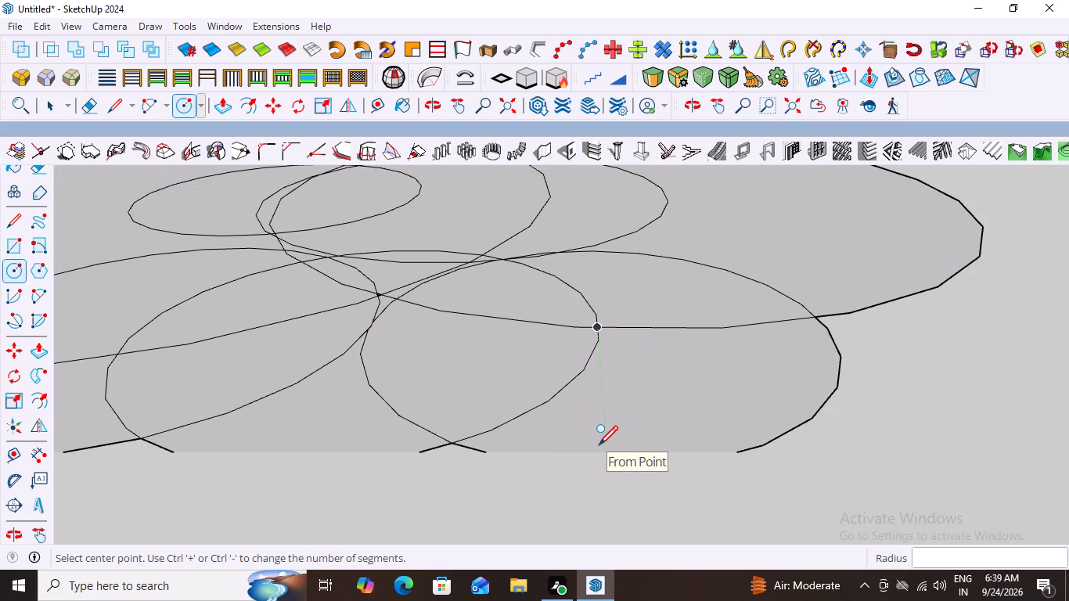
{"action": "scroll", "coordinate": [599, 444], "scroll_direction": "up", "scroll_amount": 1}
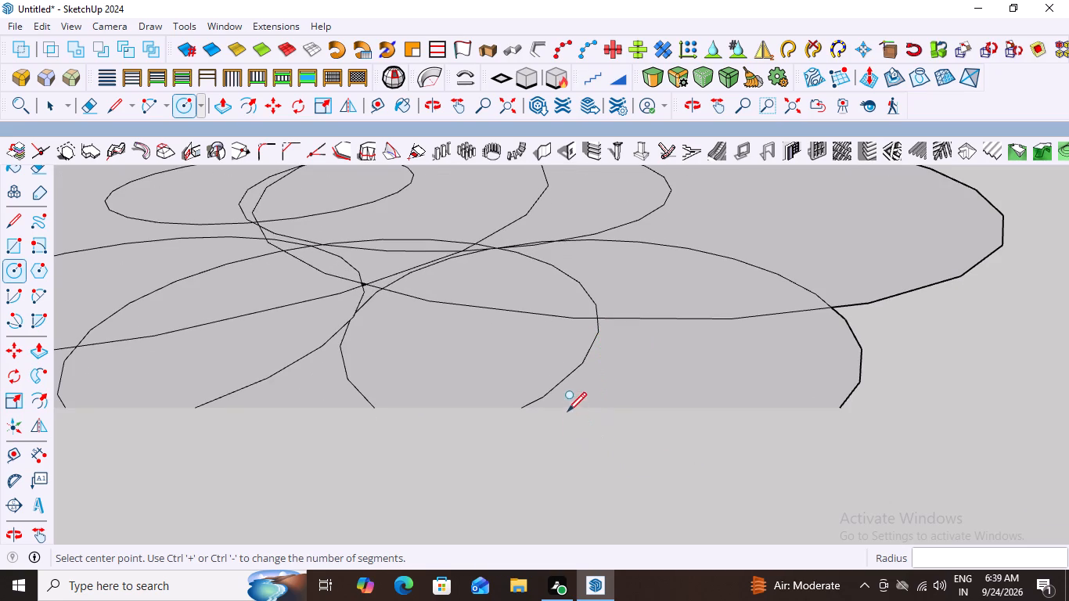
{"action": "scroll", "coordinate": [578, 383], "scroll_direction": "down", "scroll_amount": 18}
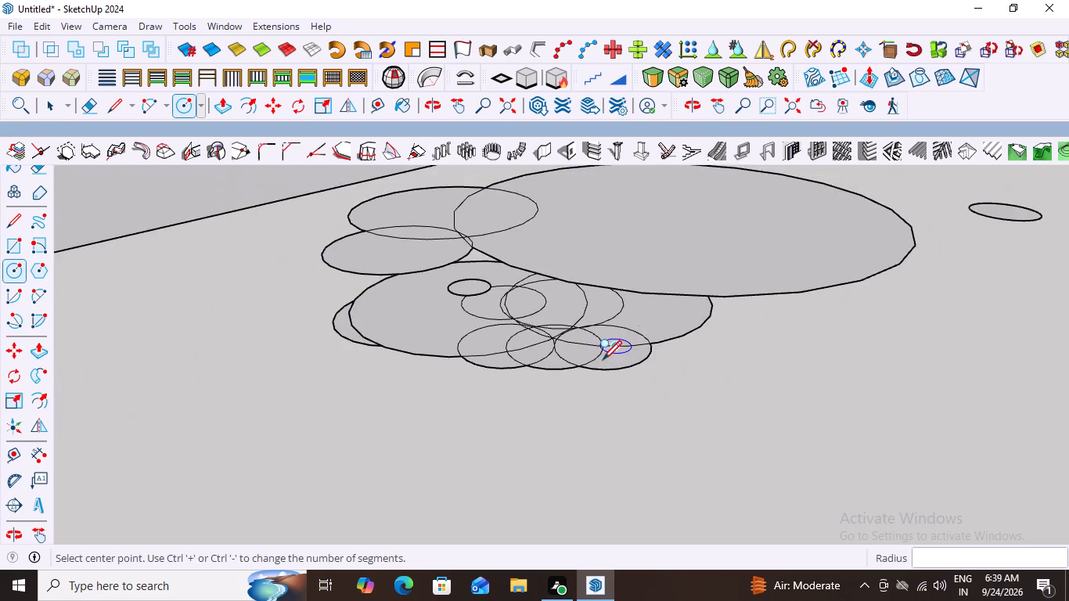
{"action": "scroll", "coordinate": [565, 380], "scroll_direction": "up", "scroll_amount": 3}
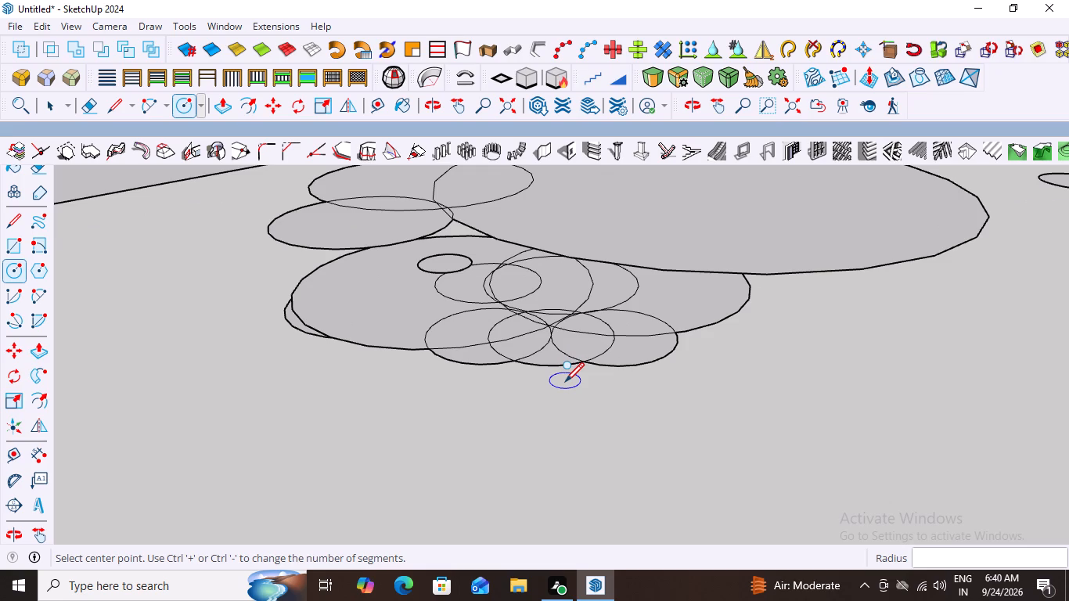
{"action": "scroll", "coordinate": [565, 380], "scroll_direction": "up", "scroll_amount": 2}
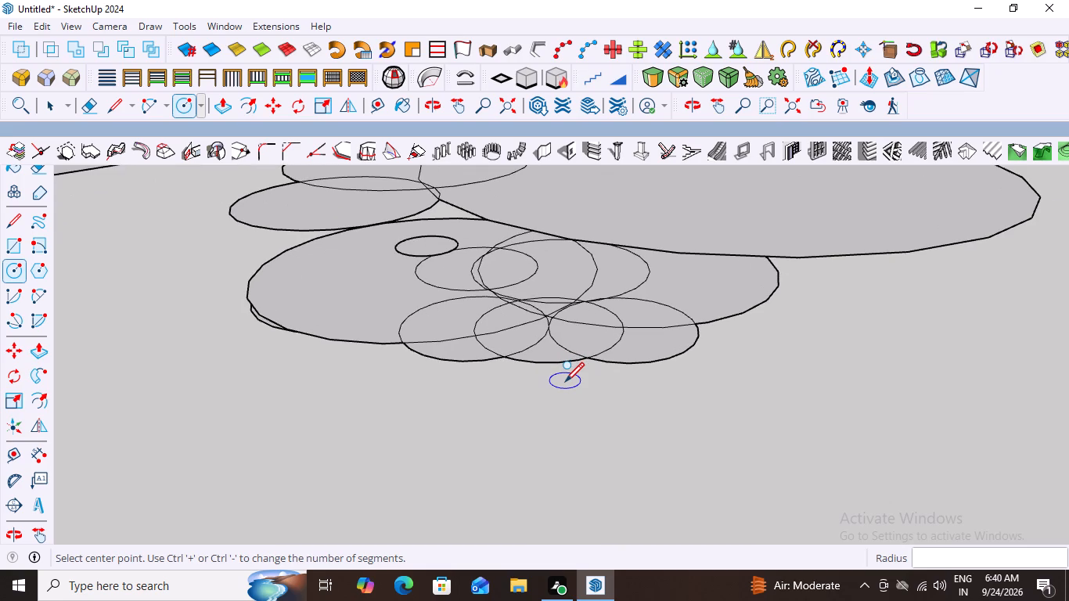
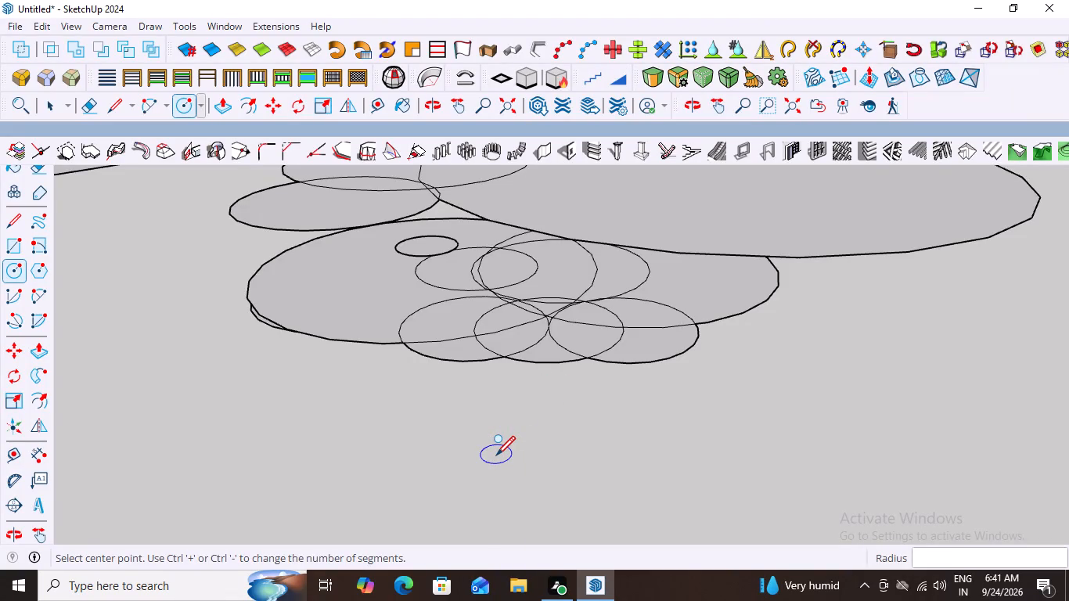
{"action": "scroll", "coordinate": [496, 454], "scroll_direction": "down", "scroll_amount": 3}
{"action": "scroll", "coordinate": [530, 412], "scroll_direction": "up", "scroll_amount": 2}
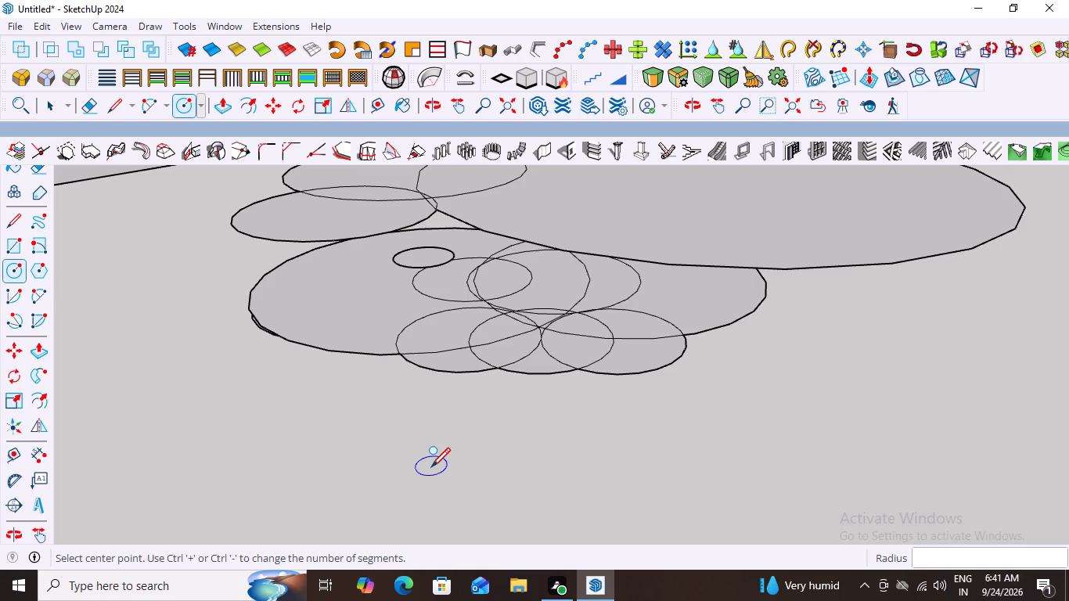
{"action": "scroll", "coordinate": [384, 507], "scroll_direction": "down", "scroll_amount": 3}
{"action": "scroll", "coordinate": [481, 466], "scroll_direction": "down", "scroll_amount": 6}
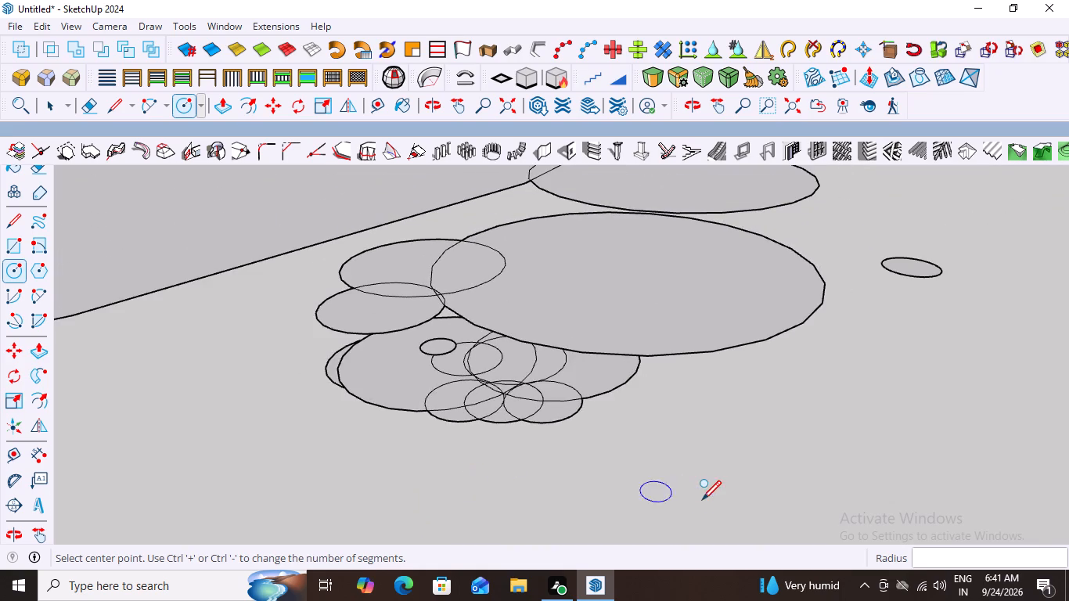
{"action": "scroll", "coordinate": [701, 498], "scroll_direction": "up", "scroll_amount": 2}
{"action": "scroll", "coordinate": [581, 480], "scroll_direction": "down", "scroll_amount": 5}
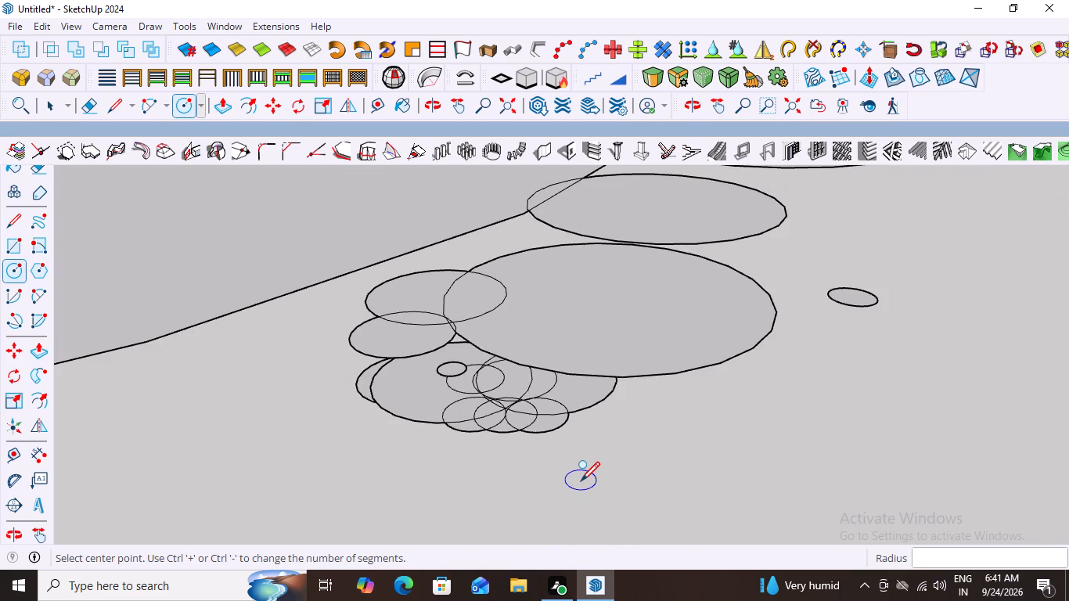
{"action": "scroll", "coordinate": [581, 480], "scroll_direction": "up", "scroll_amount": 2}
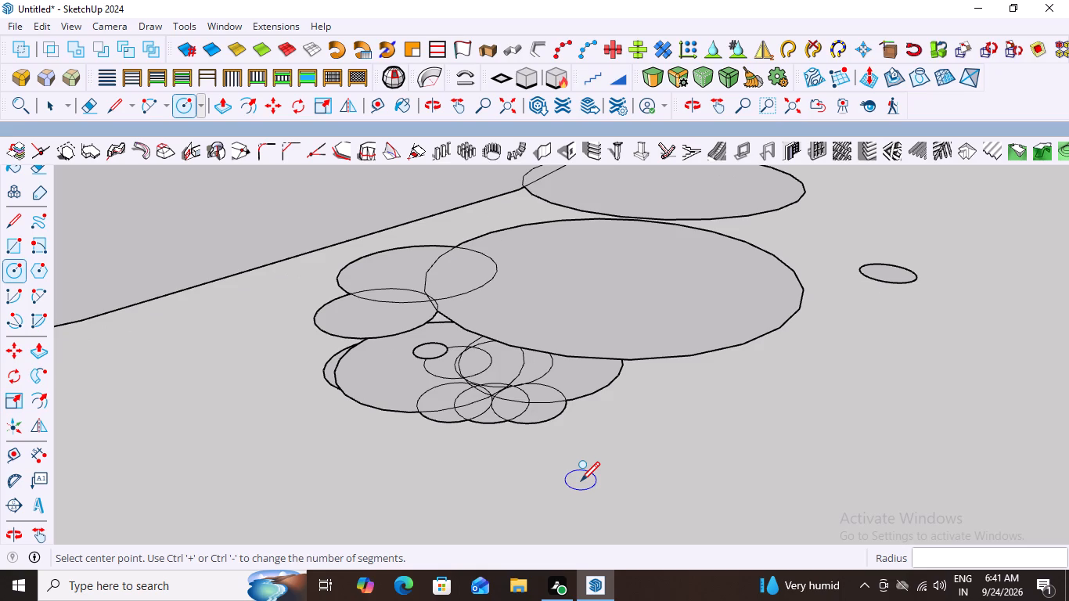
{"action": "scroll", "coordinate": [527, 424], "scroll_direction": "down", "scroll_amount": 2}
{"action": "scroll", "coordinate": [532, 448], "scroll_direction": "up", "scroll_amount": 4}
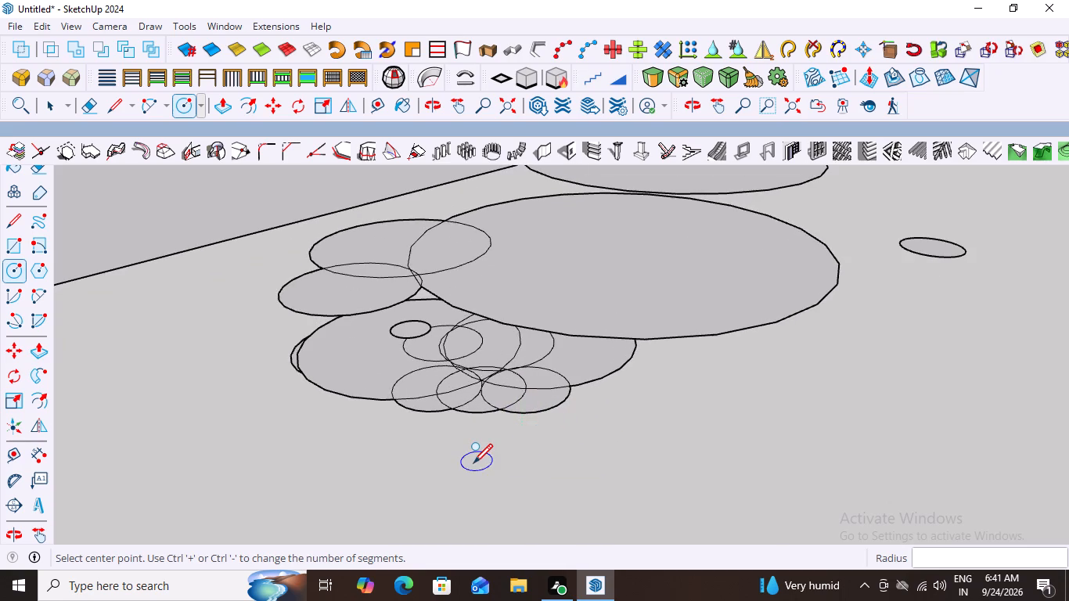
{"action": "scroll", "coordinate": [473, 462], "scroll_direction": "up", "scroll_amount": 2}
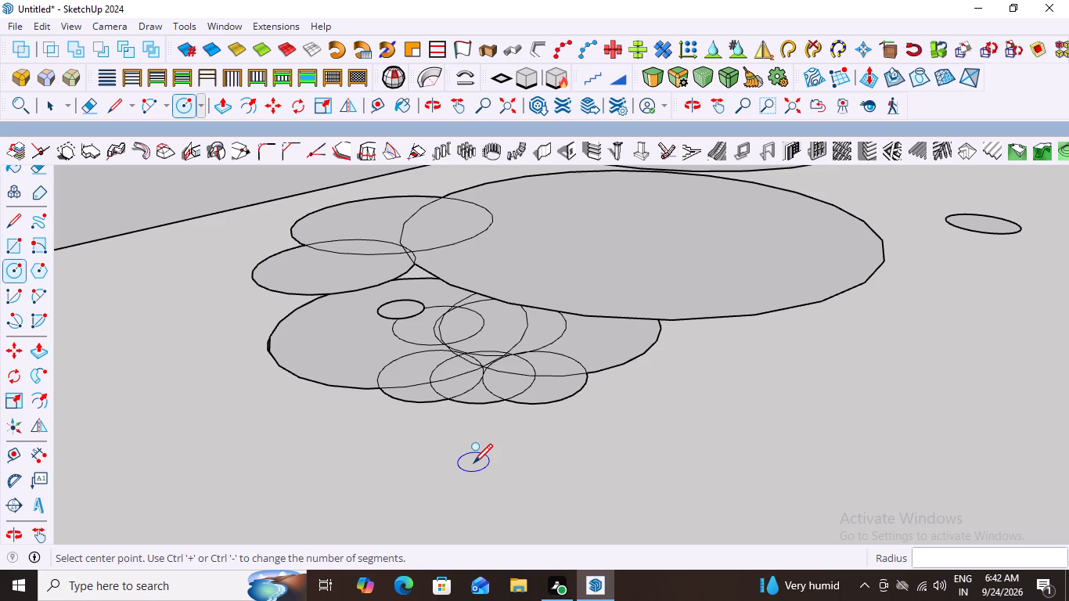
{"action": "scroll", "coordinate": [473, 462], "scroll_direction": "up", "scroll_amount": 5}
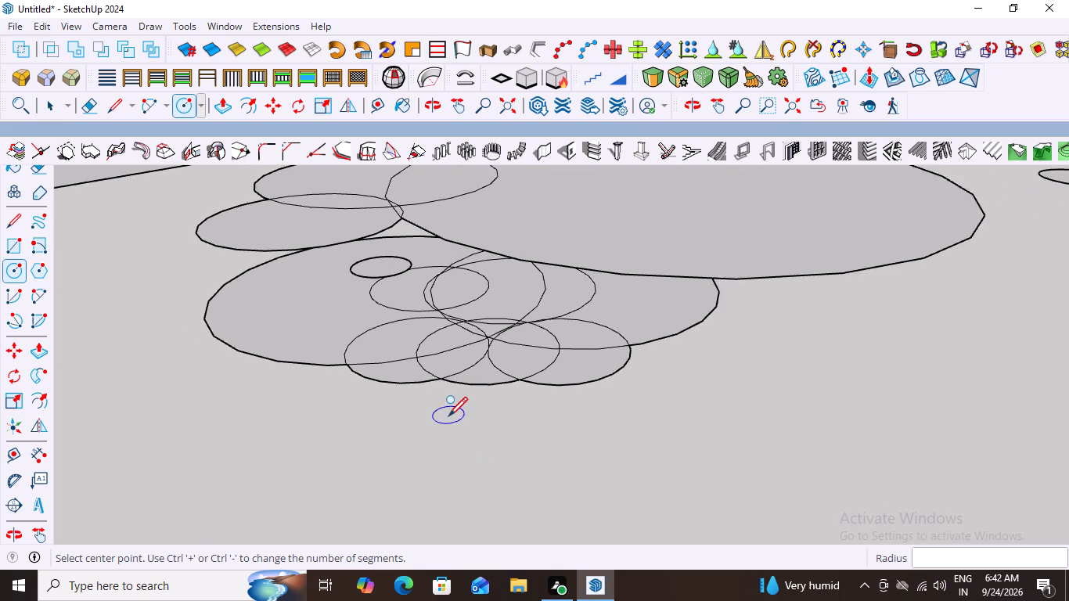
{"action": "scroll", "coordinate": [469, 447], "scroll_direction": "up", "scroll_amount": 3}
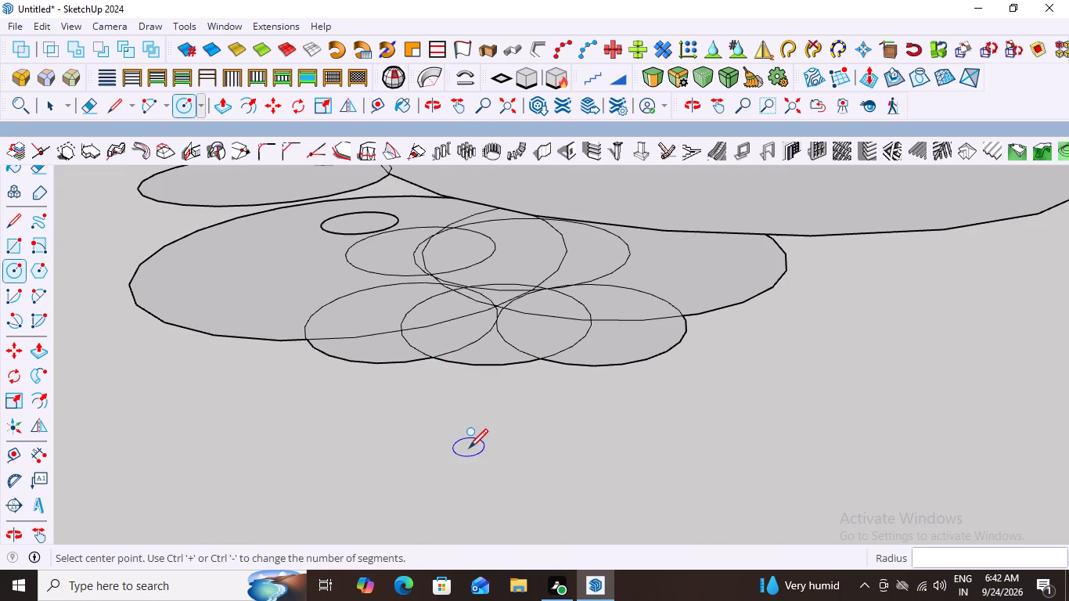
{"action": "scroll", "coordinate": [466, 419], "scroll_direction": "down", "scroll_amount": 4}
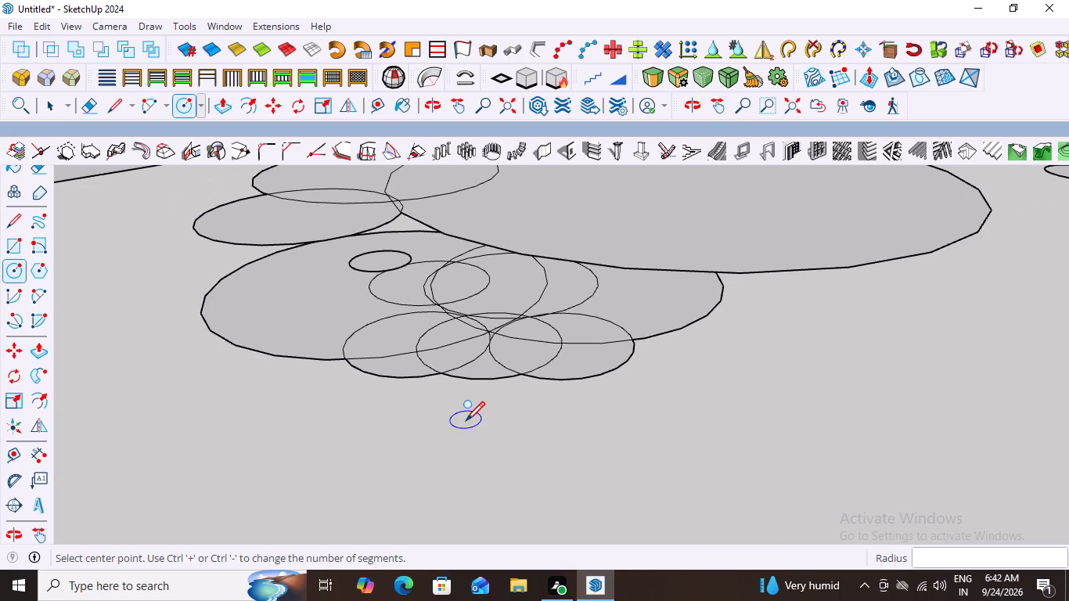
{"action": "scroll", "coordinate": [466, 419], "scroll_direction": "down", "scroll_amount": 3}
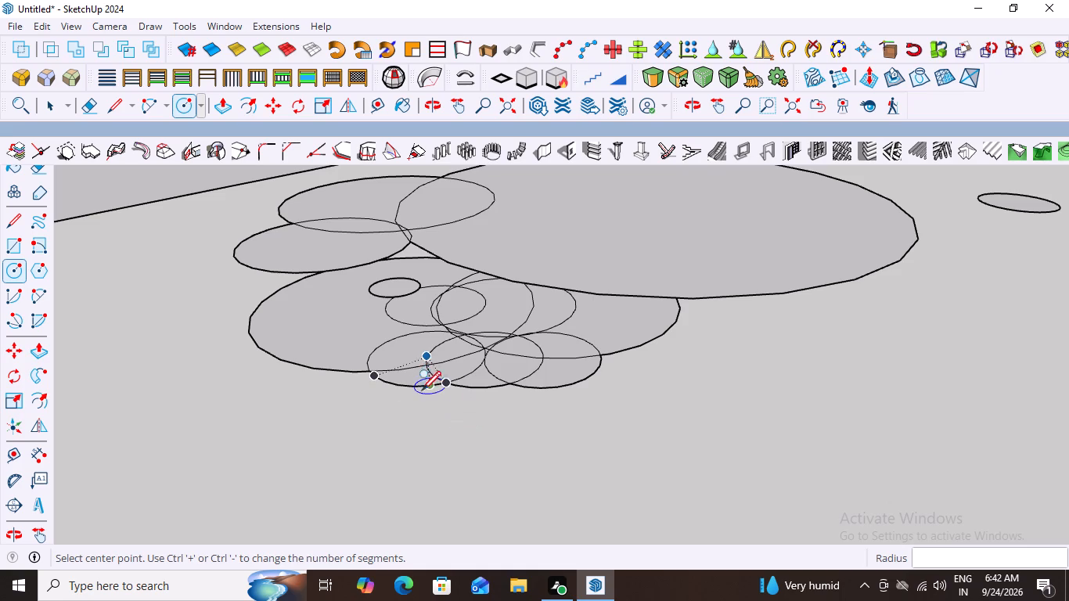
Draw a circle at the outer end of the front row of small circles, overlapping the last circle in the row.
{"action": "scroll", "coordinate": [626, 363], "scroll_direction": "down", "scroll_amount": 2}
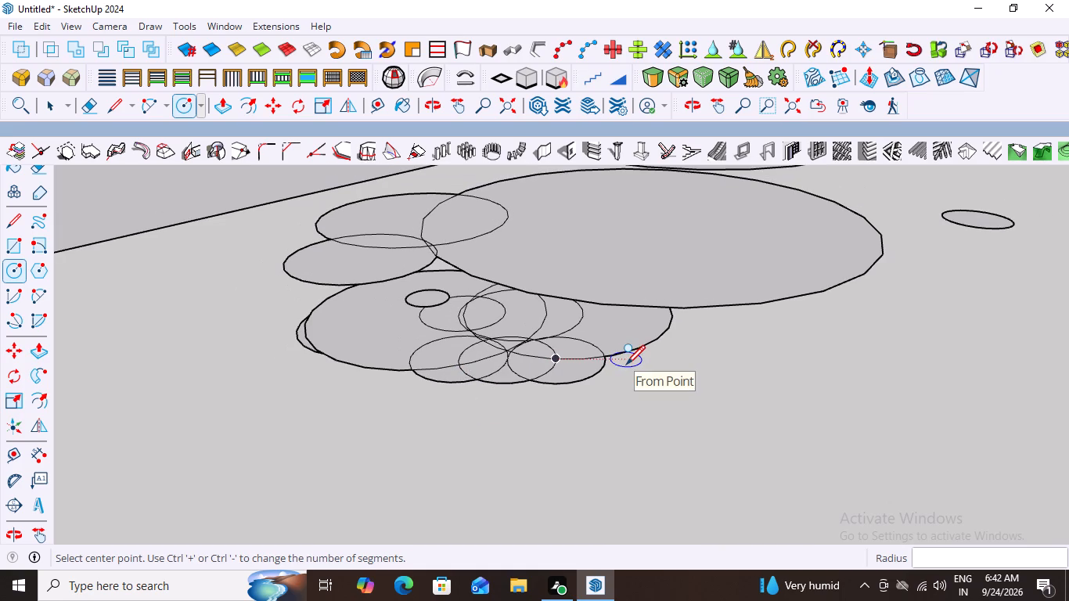
{"action": "scroll", "coordinate": [626, 363], "scroll_direction": "up", "scroll_amount": 2}
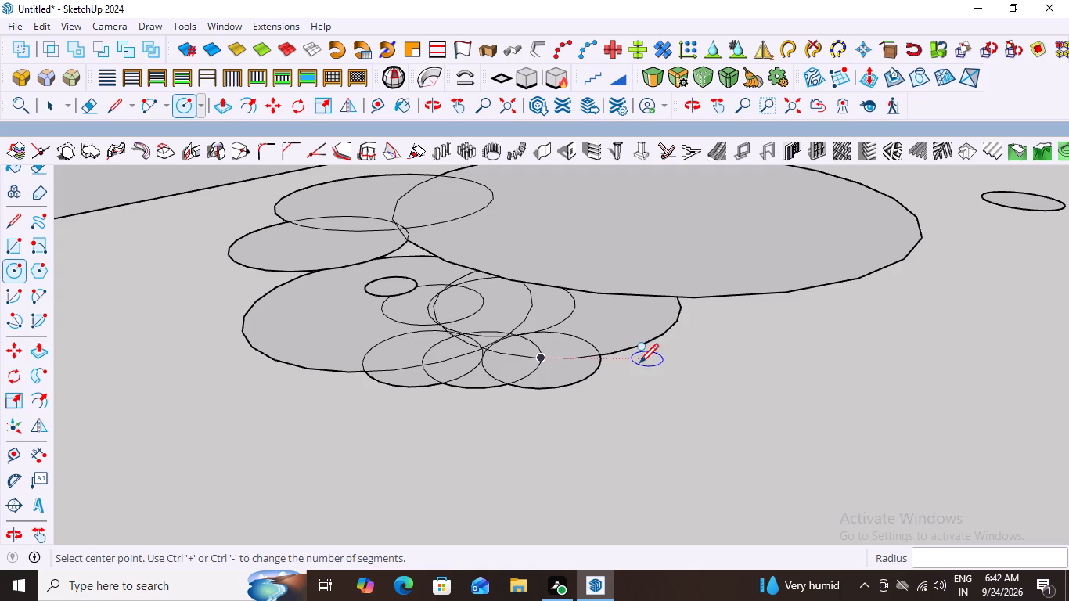
{"action": "left_click", "coordinate": [616, 380]}
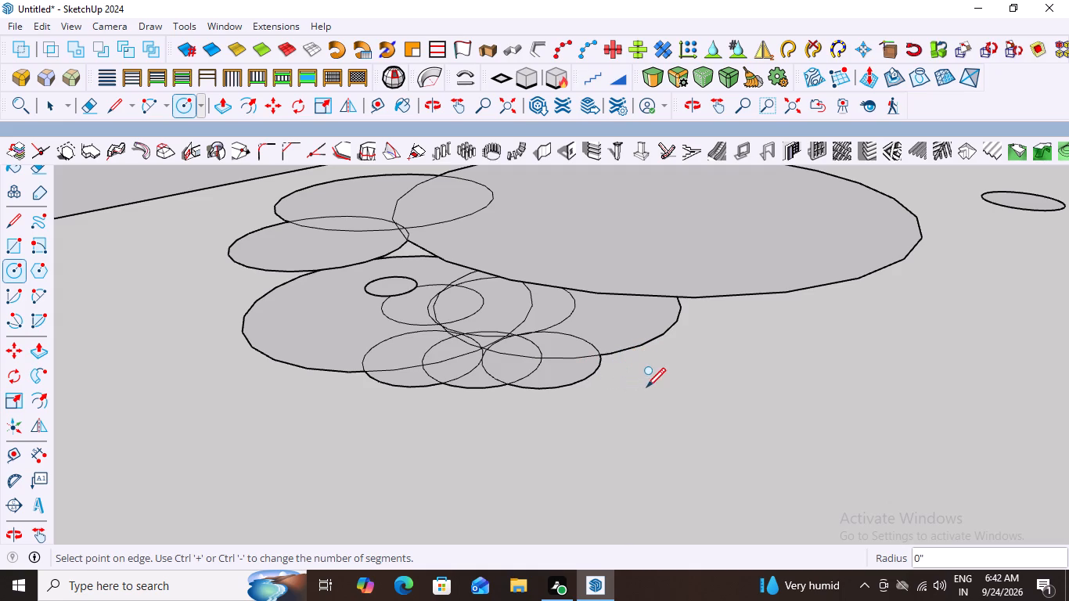
{"action": "scroll", "coordinate": [549, 389], "scroll_direction": "down", "scroll_amount": 2}
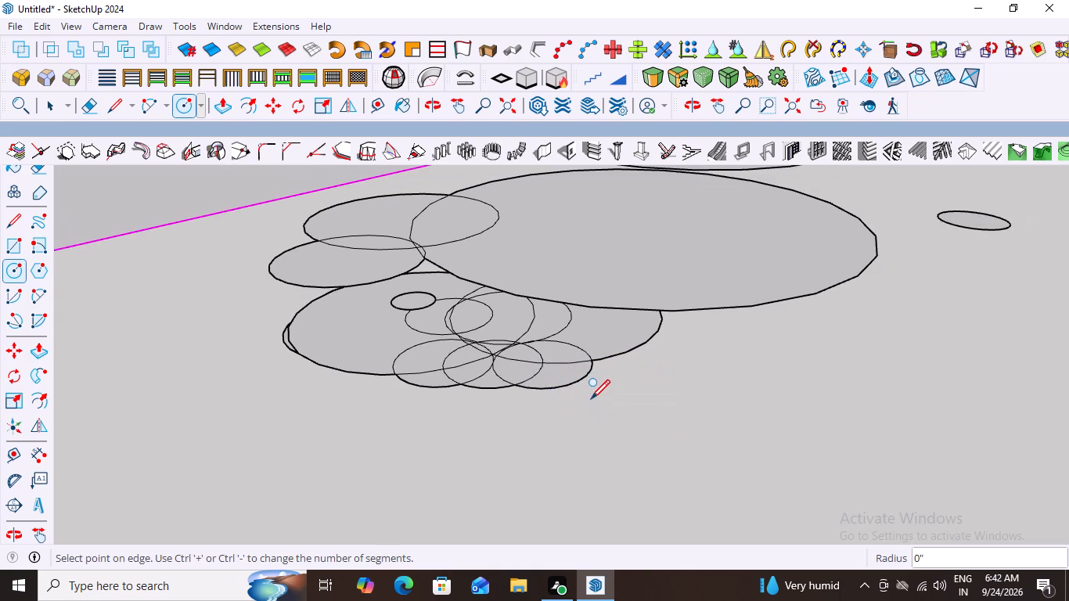
{"action": "left_click", "coordinate": [565, 401]}
{"action": "scroll", "coordinate": [411, 398], "scroll_direction": "down", "scroll_amount": 5}
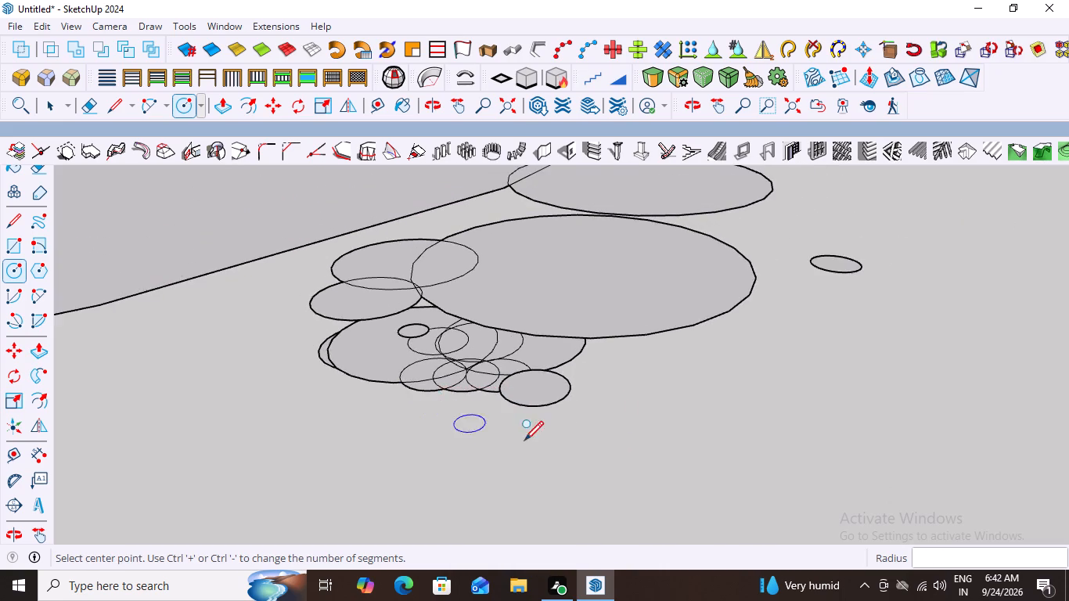
Draw a small circle of about 1/16" radius centred on the front edge of the cluster's base circle, overlapping the newest circle.
{"action": "scroll", "coordinate": [556, 440], "scroll_direction": "up", "scroll_amount": 3}
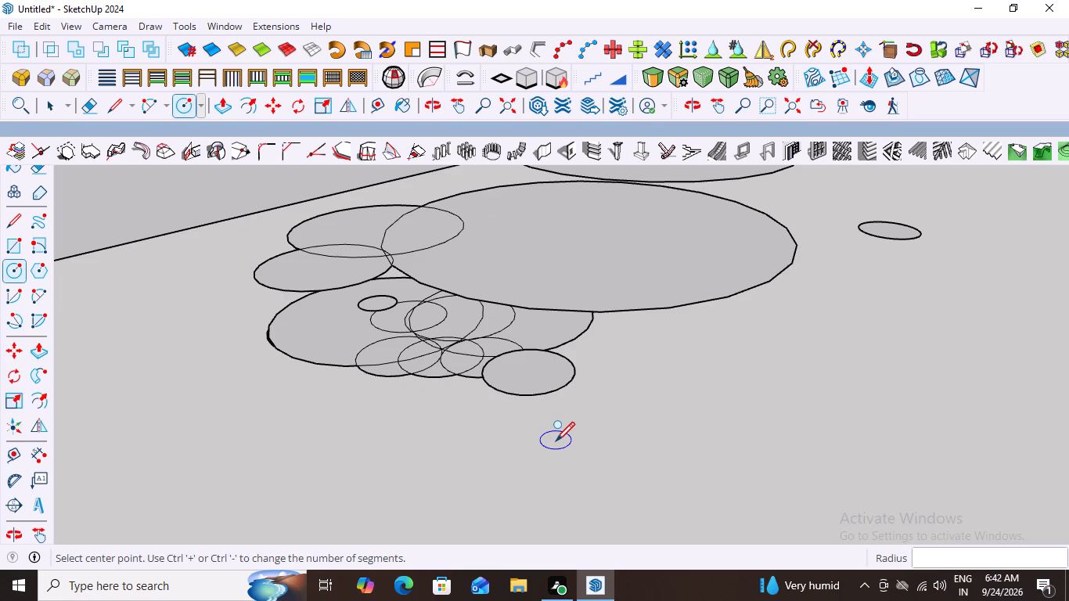
{"action": "scroll", "coordinate": [556, 440], "scroll_direction": "up", "scroll_amount": 1}
{"action": "scroll", "coordinate": [593, 346], "scroll_direction": "up", "scroll_amount": 2}
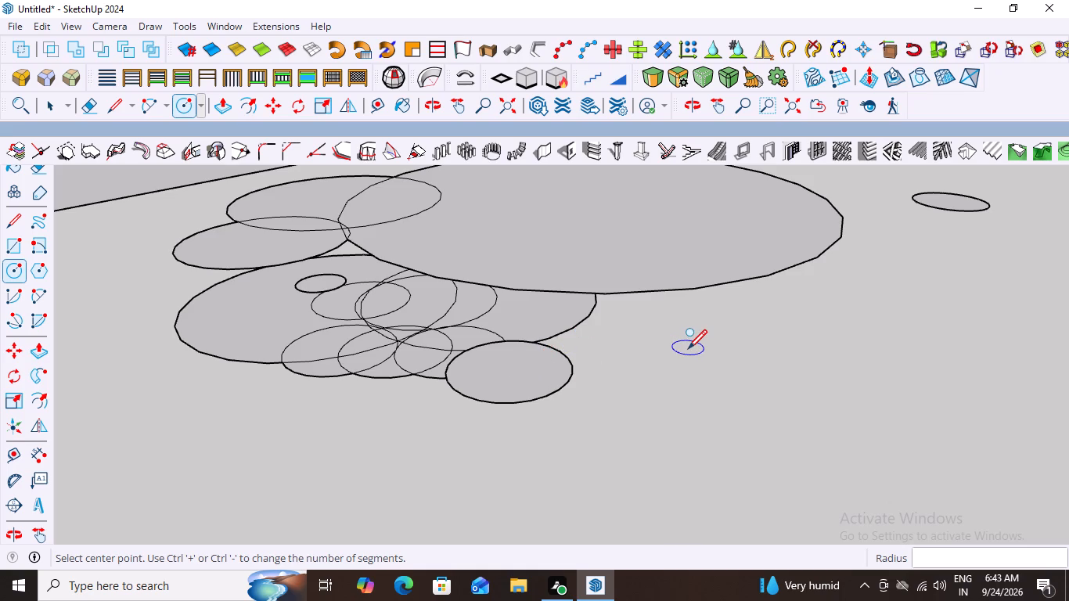
{"action": "scroll", "coordinate": [688, 347], "scroll_direction": "up", "scroll_amount": 1}
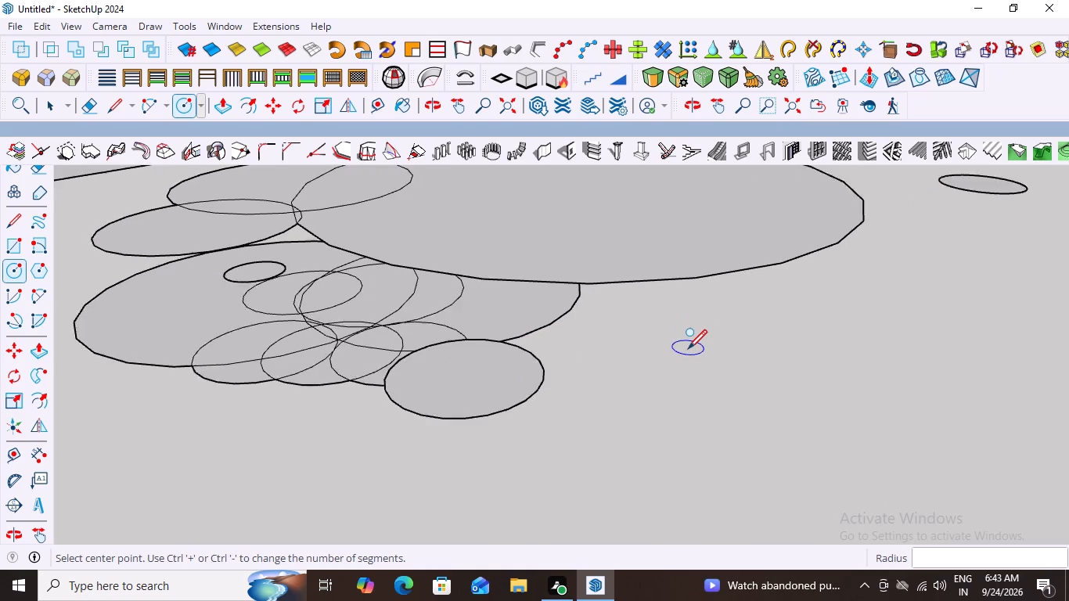
{"action": "scroll", "coordinate": [688, 347], "scroll_direction": "up", "scroll_amount": 2}
{"action": "scroll", "coordinate": [688, 347], "scroll_direction": "down", "scroll_amount": 2}
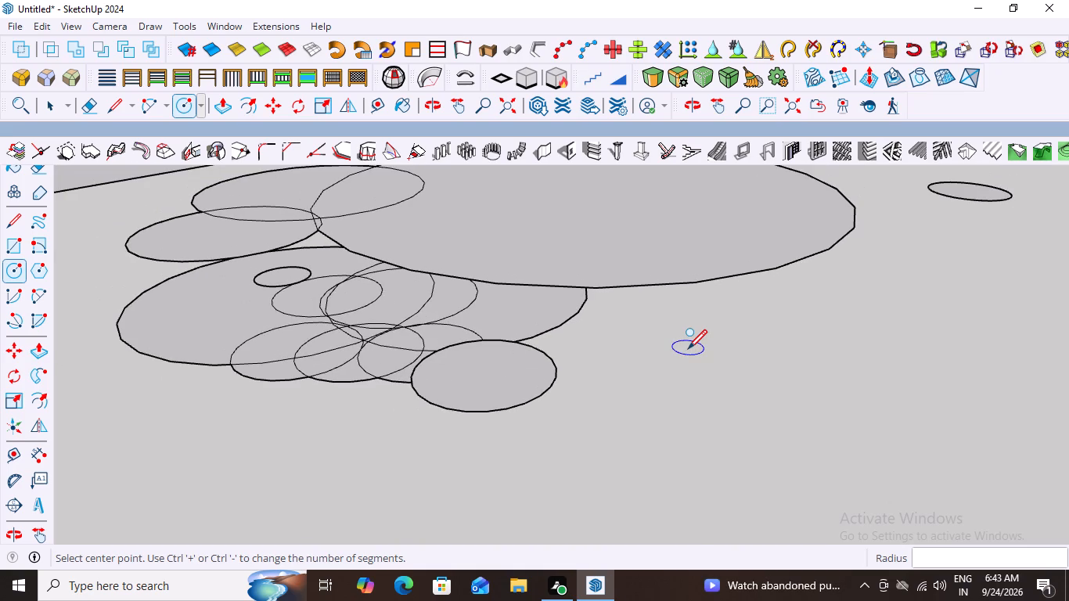
{"action": "scroll", "coordinate": [682, 374], "scroll_direction": "up", "scroll_amount": 1}
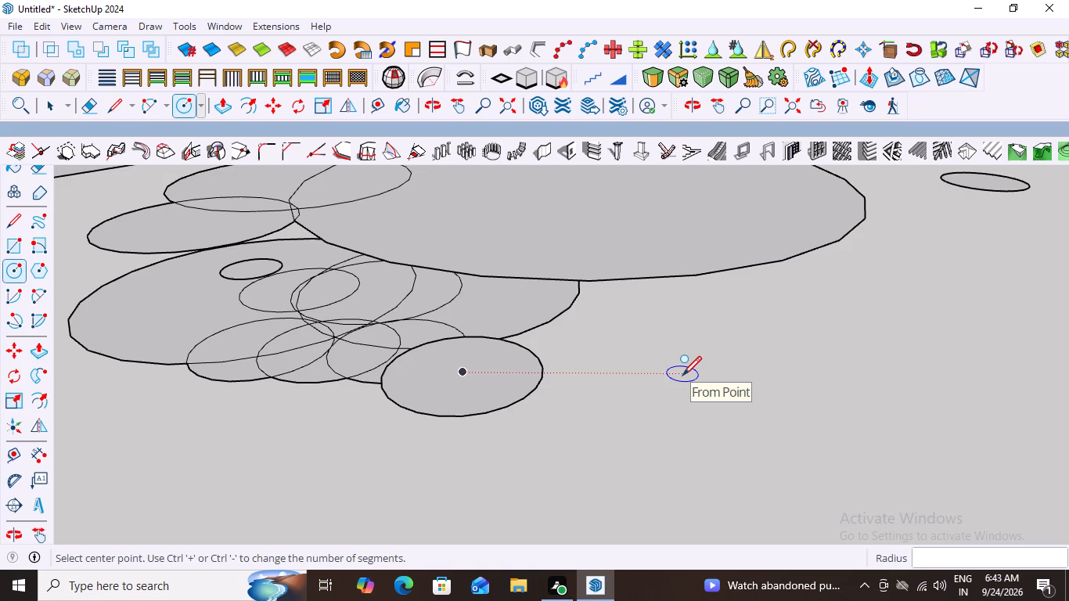
{"action": "scroll", "coordinate": [682, 374], "scroll_direction": "up", "scroll_amount": 1}
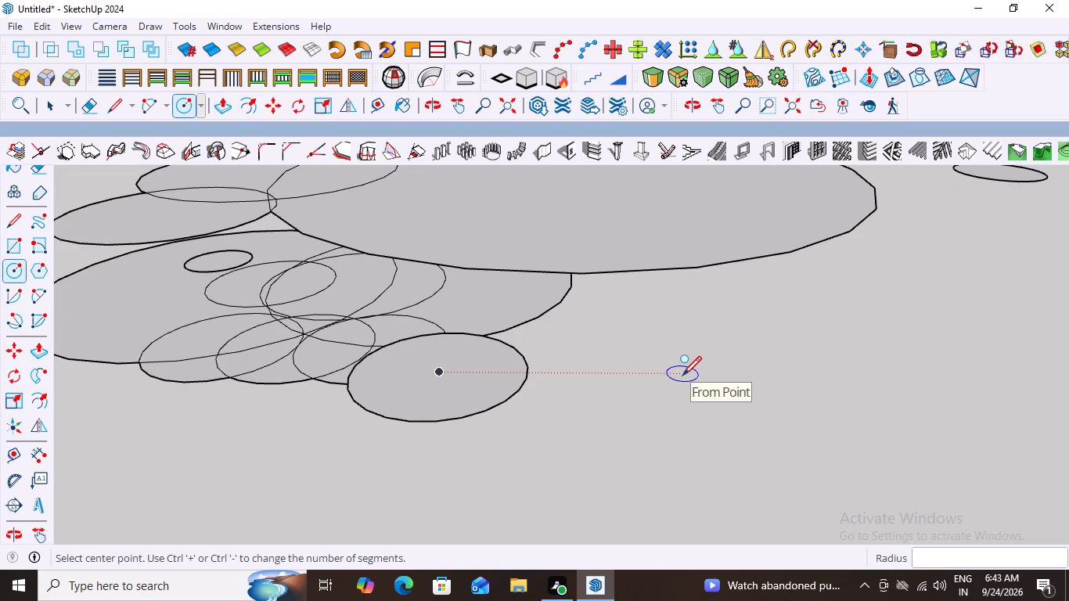
{"action": "scroll", "coordinate": [682, 374], "scroll_direction": "down", "scroll_amount": 1}
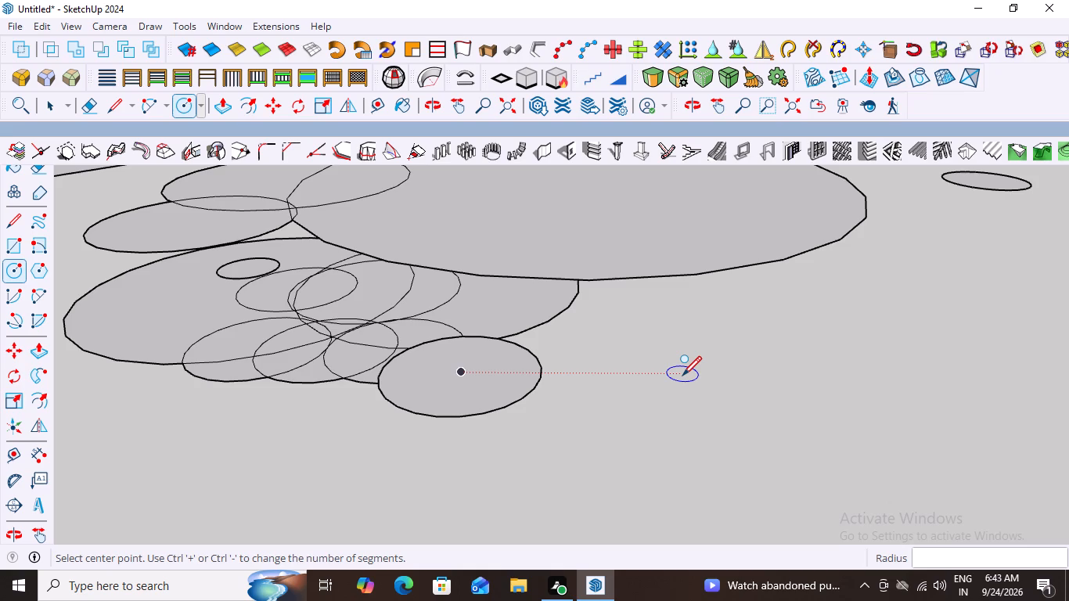
{"action": "scroll", "coordinate": [574, 384], "scroll_direction": "up", "scroll_amount": 2}
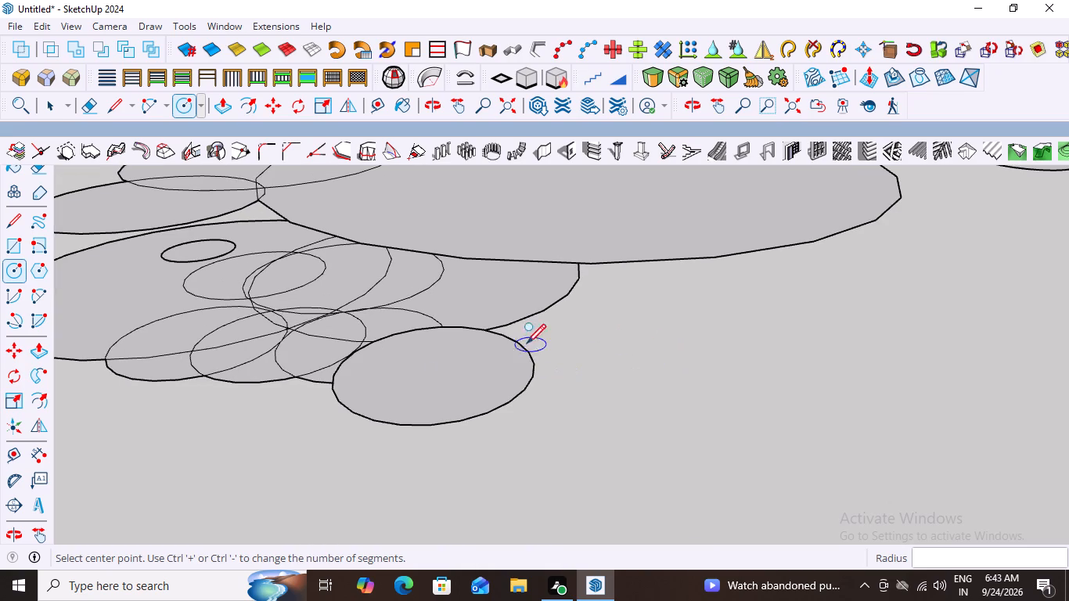
{"action": "scroll", "coordinate": [504, 332], "scroll_direction": "up", "scroll_amount": 7}
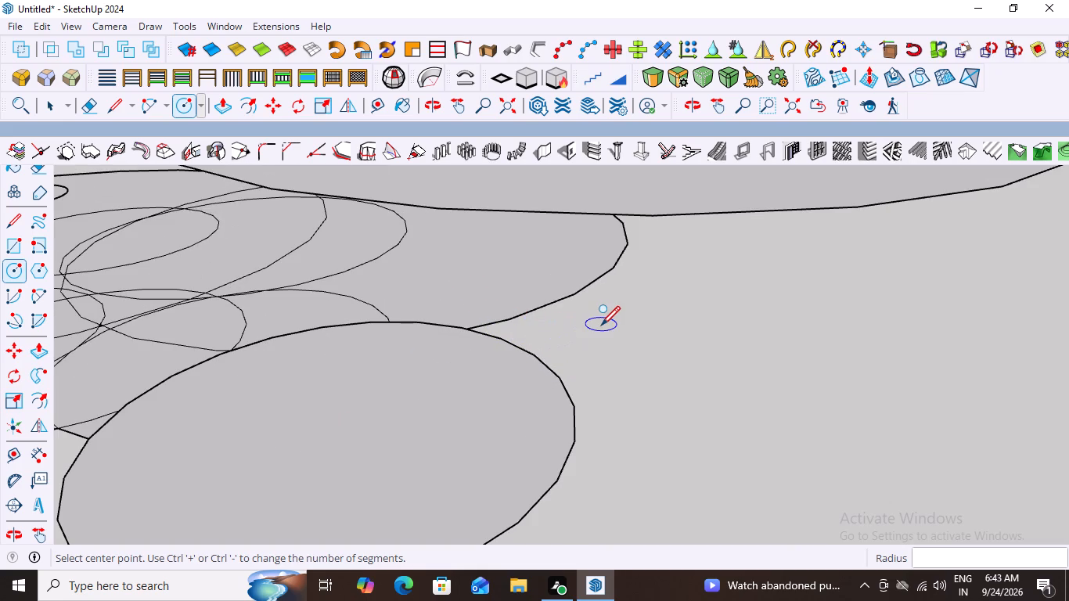
{"action": "left_click", "coordinate": [519, 318]}
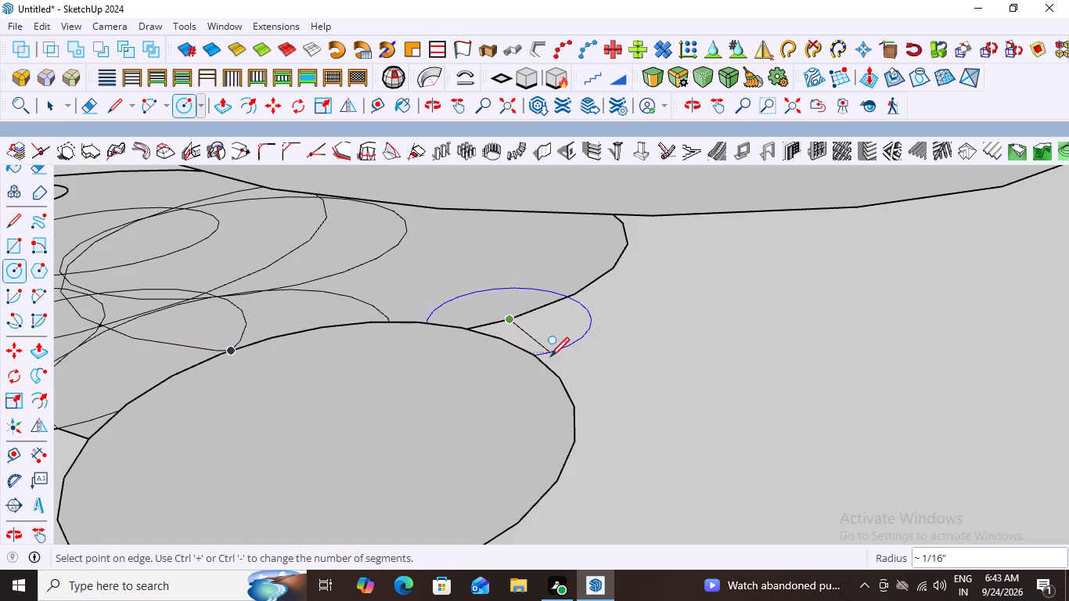
{"action": "left_click", "coordinate": [543, 349]}
Draw two overlapping circles of about 1/16" radius over the small edge circle, one in front and one slightly behind and outward.
{"action": "scroll", "coordinate": [479, 356], "scroll_direction": "down", "scroll_amount": 7}
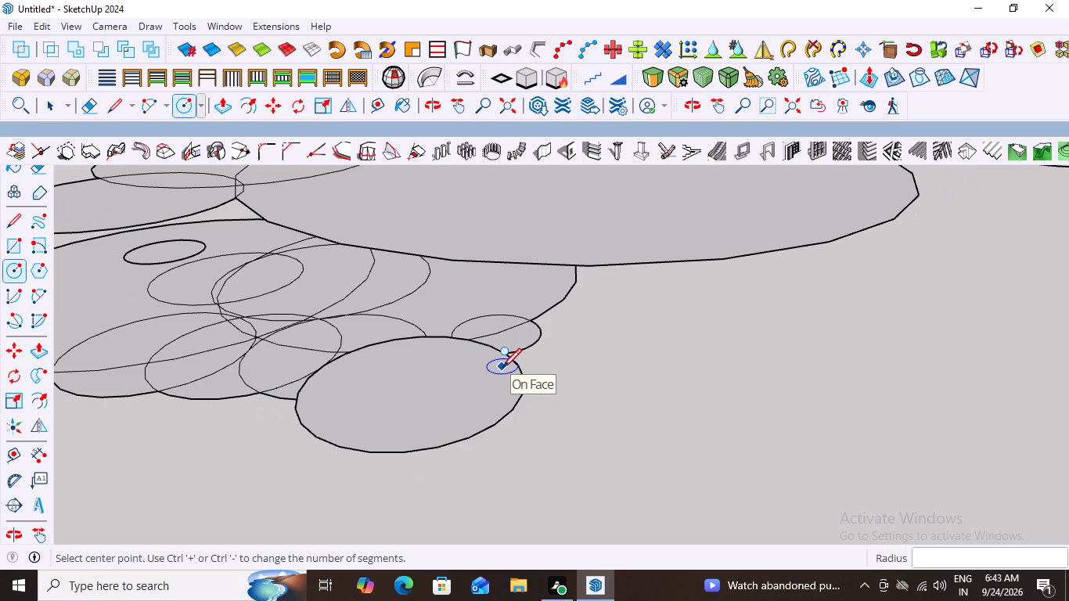
{"action": "scroll", "coordinate": [502, 366], "scroll_direction": "down", "scroll_amount": 6}
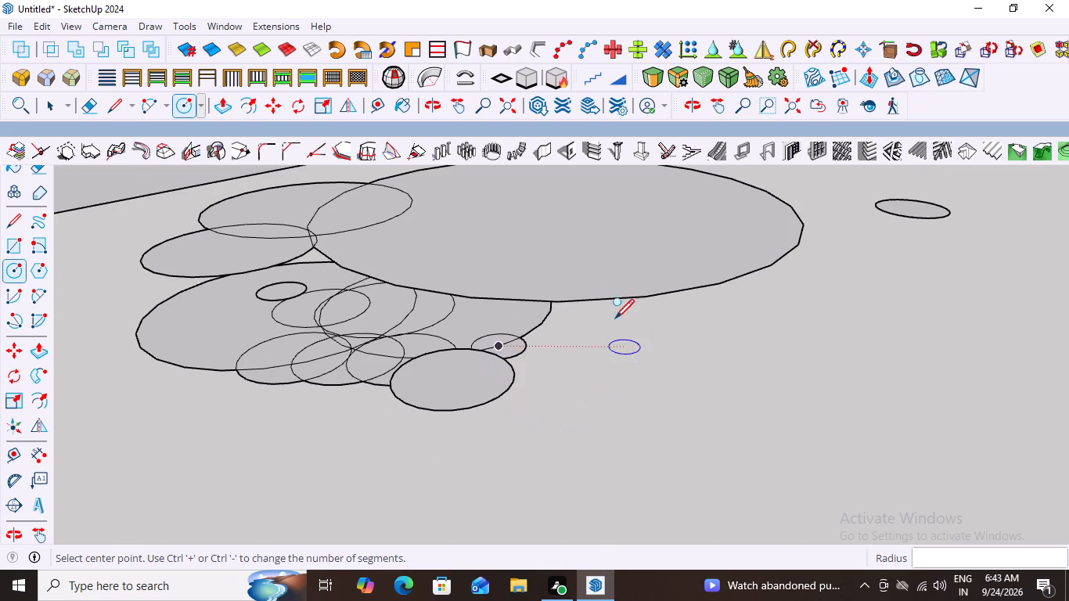
{"action": "scroll", "coordinate": [568, 314], "scroll_direction": "up", "scroll_amount": 6}
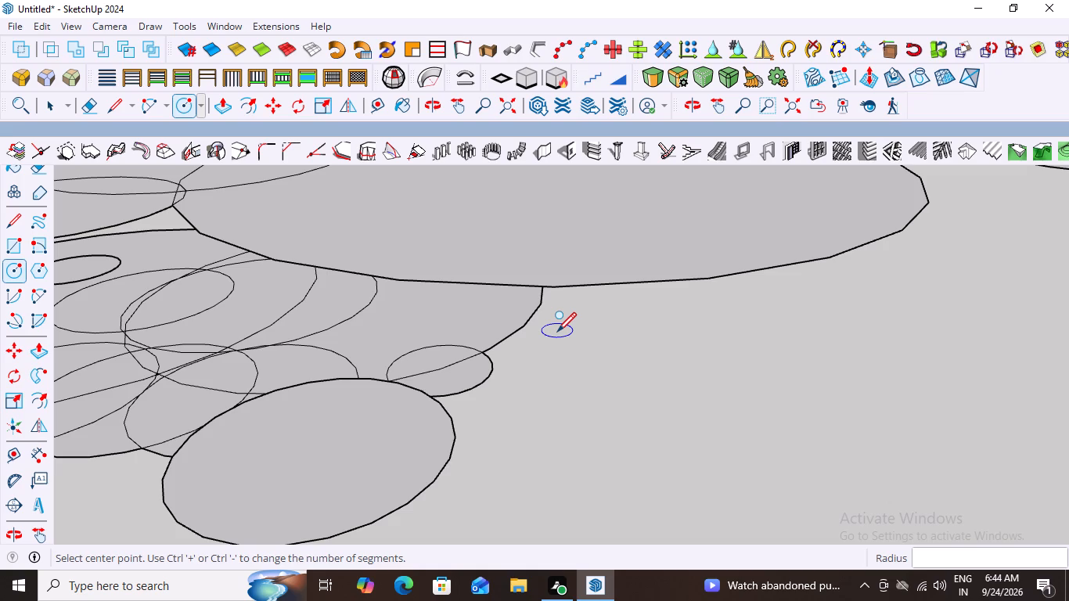
{"action": "scroll", "coordinate": [557, 330], "scroll_direction": "down", "scroll_amount": 2}
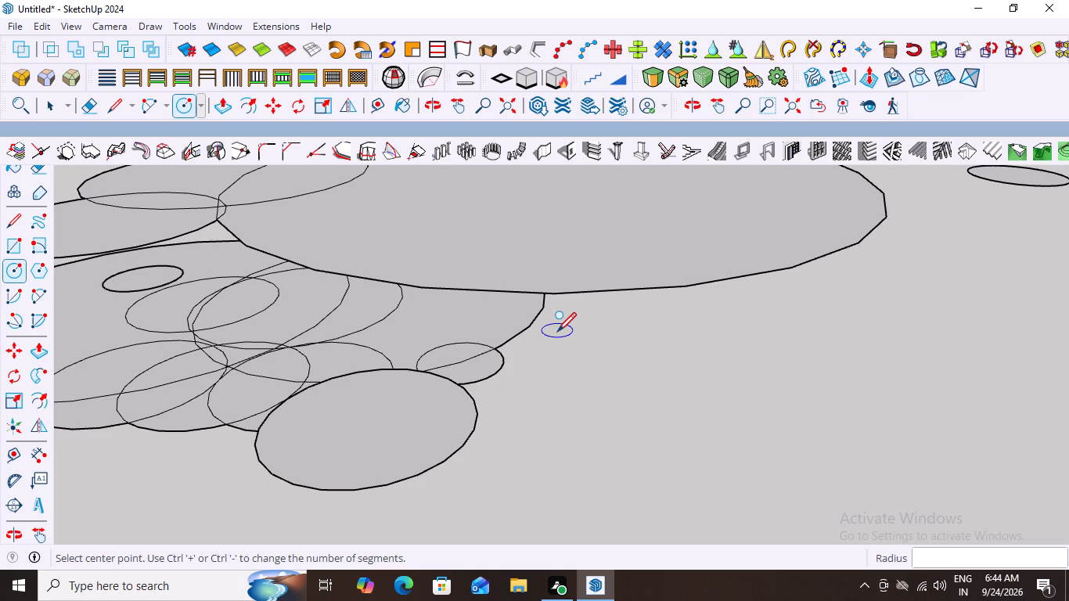
{"action": "left_click", "coordinate": [452, 378]}
{"action": "left_click", "coordinate": [483, 407]}
{"action": "left_click", "coordinate": [510, 350]}
{"action": "left_click", "coordinate": [533, 372]}
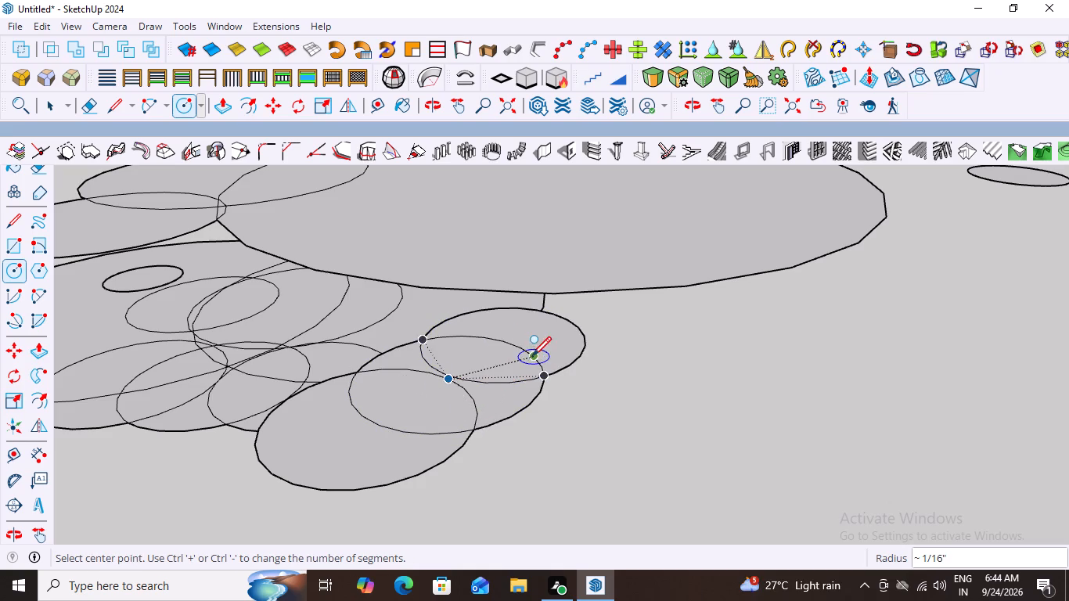
Extend the overlapping chain outward with three more circles of about 1/16" radius, each overlapping the one before.
{"action": "left_click", "coordinate": [532, 353]}
{"action": "left_click", "coordinate": [556, 394]}
{"action": "left_click", "coordinate": [571, 358]}
{"action": "left_click", "coordinate": [595, 384]}
{"action": "left_click", "coordinate": [612, 332]}
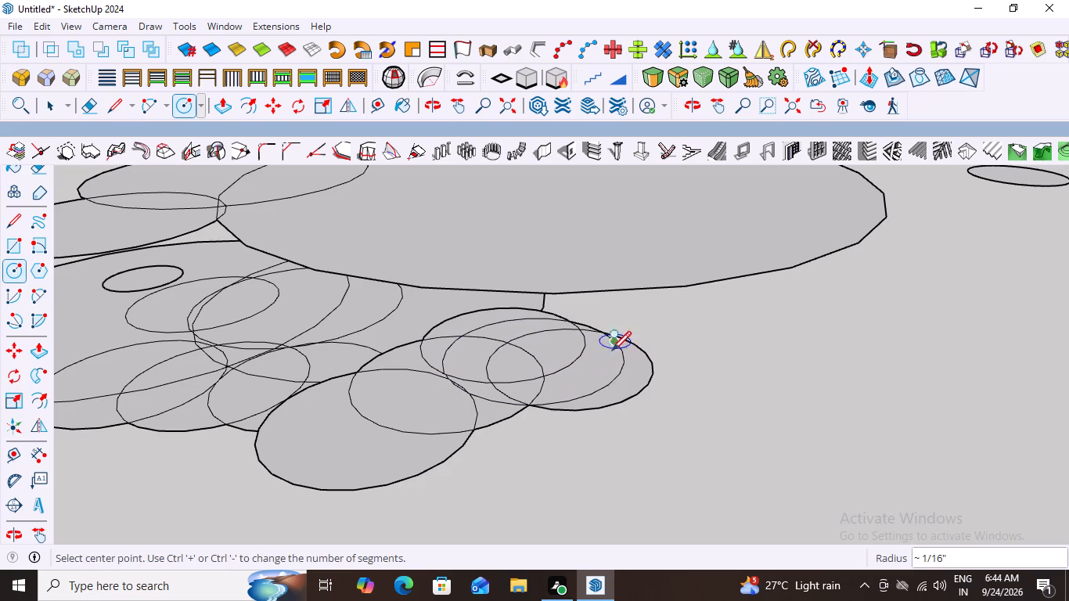
{"action": "left_click", "coordinate": [612, 374]}
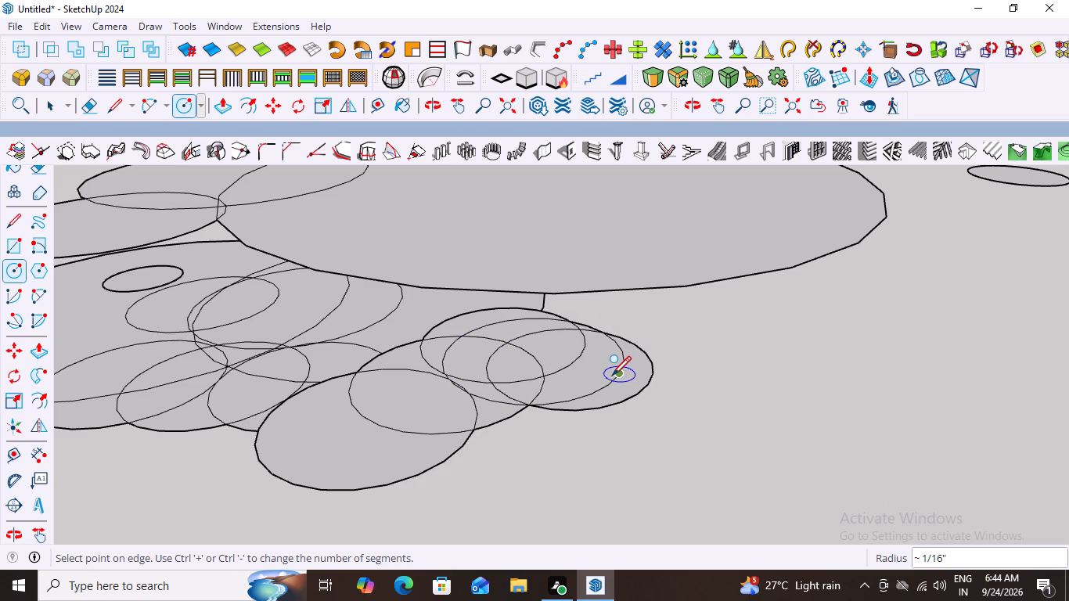
{"action": "scroll", "coordinate": [612, 374], "scroll_direction": "down", "scroll_amount": 3}
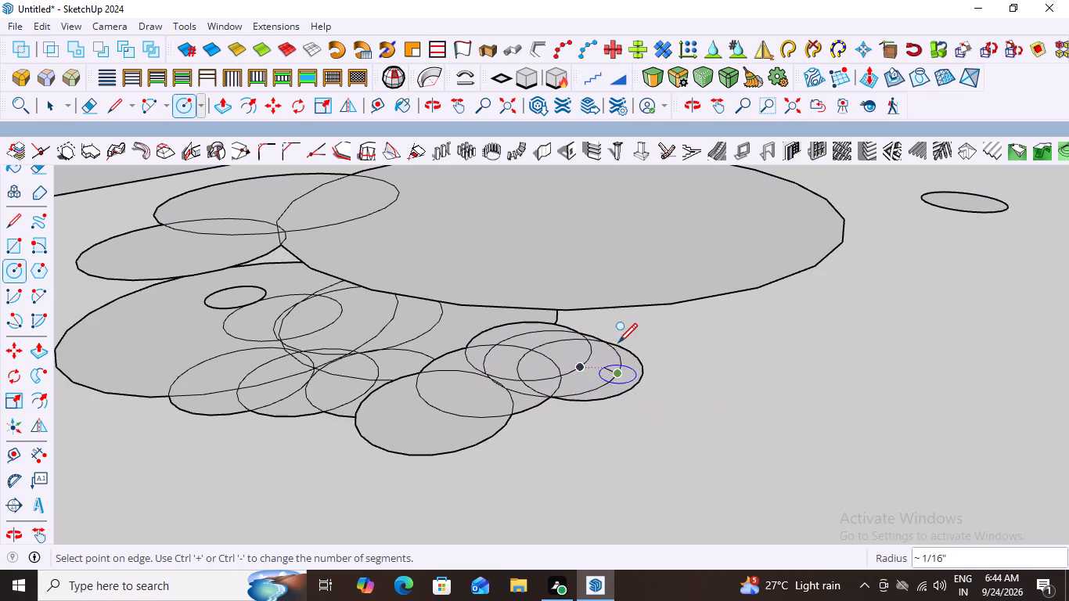
{"action": "left_click", "coordinate": [578, 408]}
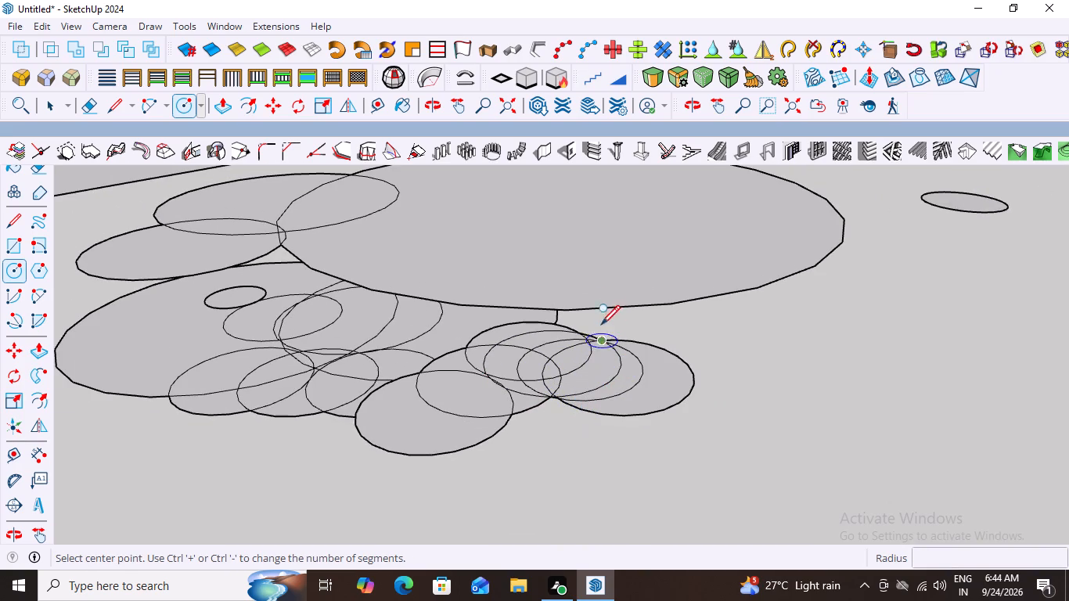
Draw two overlapping circles of about 1/16" radius, one centred on the large circle's front edge, the other on the first one's outer front edge.
{"action": "left_click", "coordinate": [567, 311]}
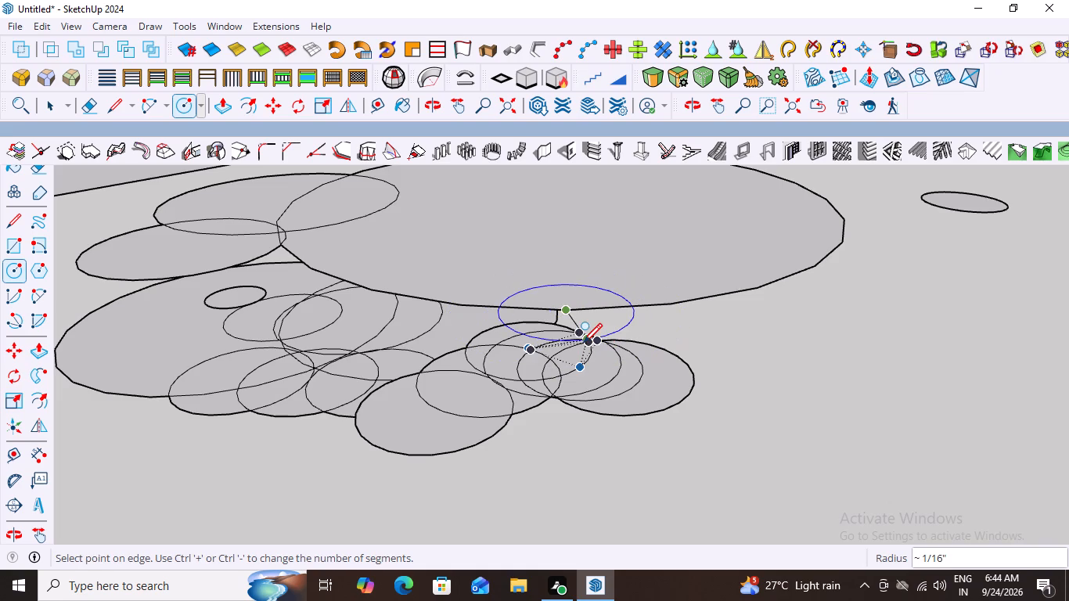
{"action": "left_click", "coordinate": [583, 341]}
{"action": "scroll", "coordinate": [459, 390], "scroll_direction": "down", "scroll_amount": 4}
{"action": "scroll", "coordinate": [662, 340], "scroll_direction": "up", "scroll_amount": 2}
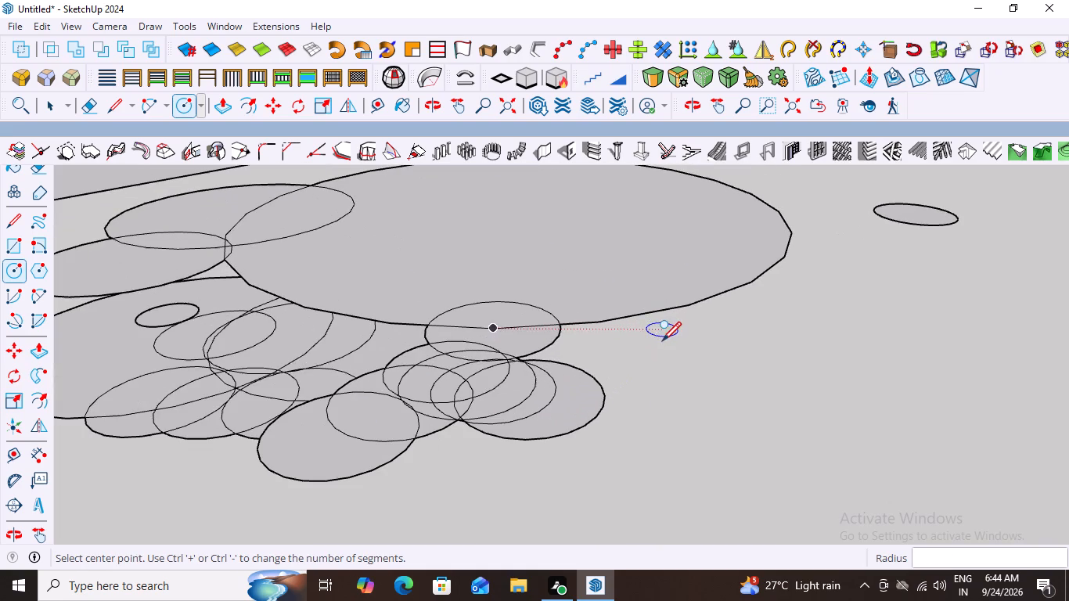
{"action": "scroll", "coordinate": [662, 340], "scroll_direction": "up", "scroll_amount": 1}
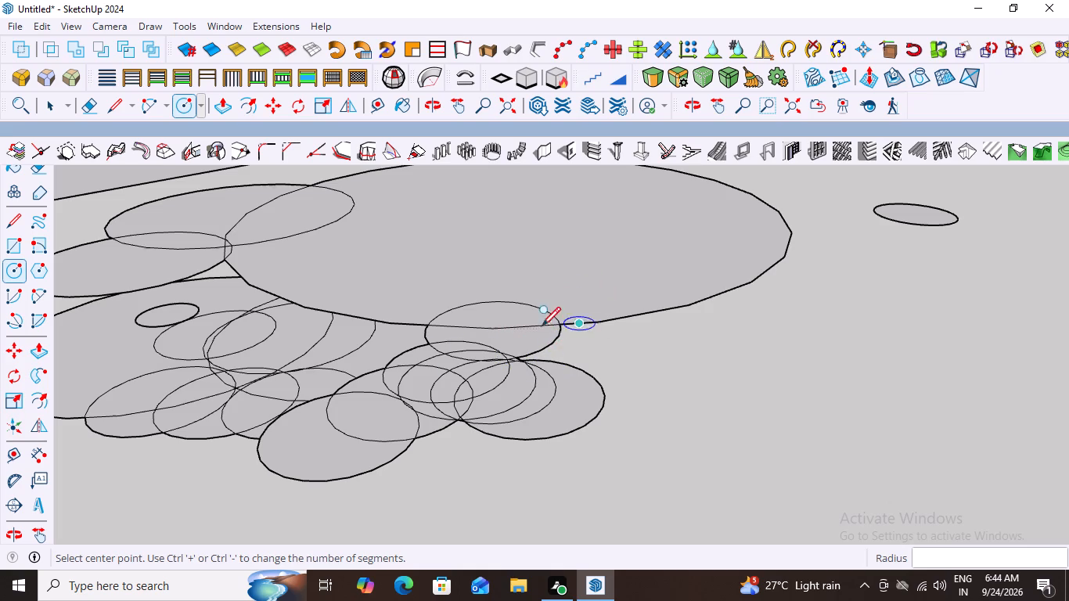
{"action": "left_click", "coordinate": [544, 347]}
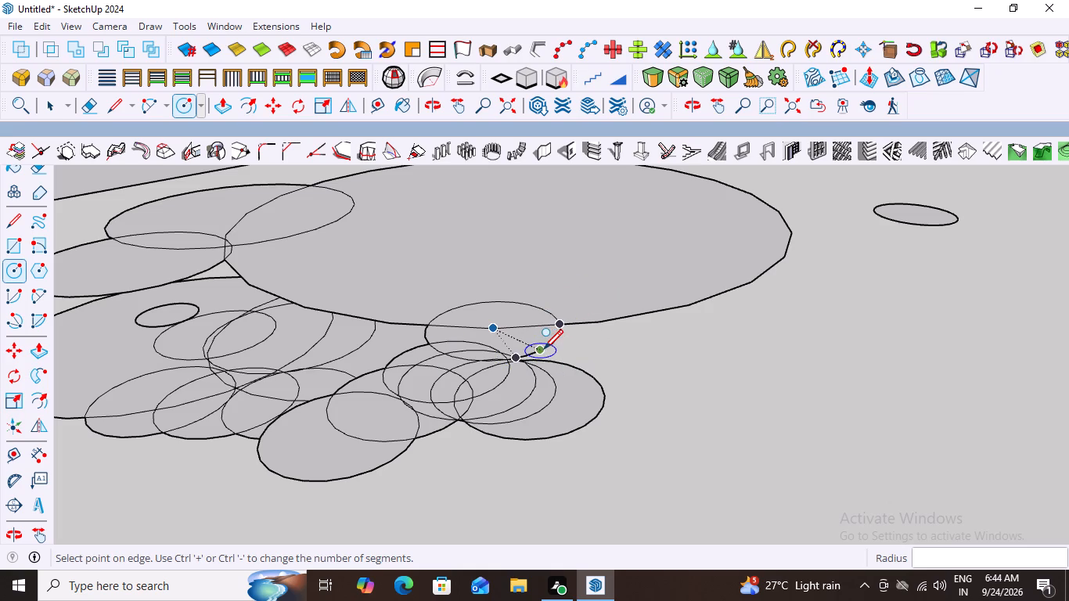
{"action": "left_click", "coordinate": [560, 360]}
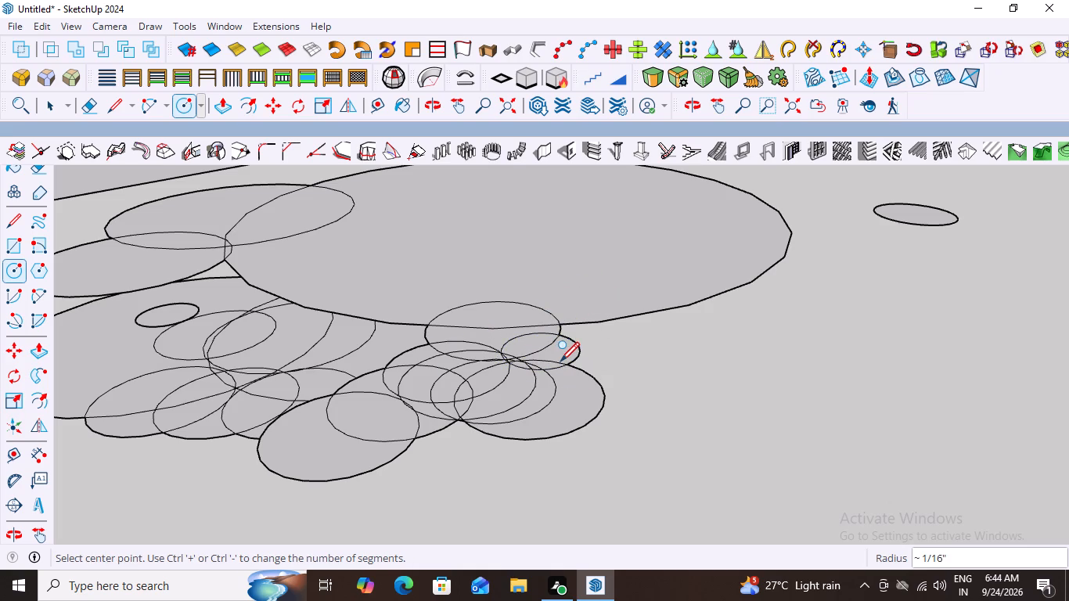
Extend the cluster outward along the large circle's front edge with three more overlapping circles of about 1/16" radius.
{"action": "scroll", "coordinate": [560, 360], "scroll_direction": "down", "scroll_amount": 3}
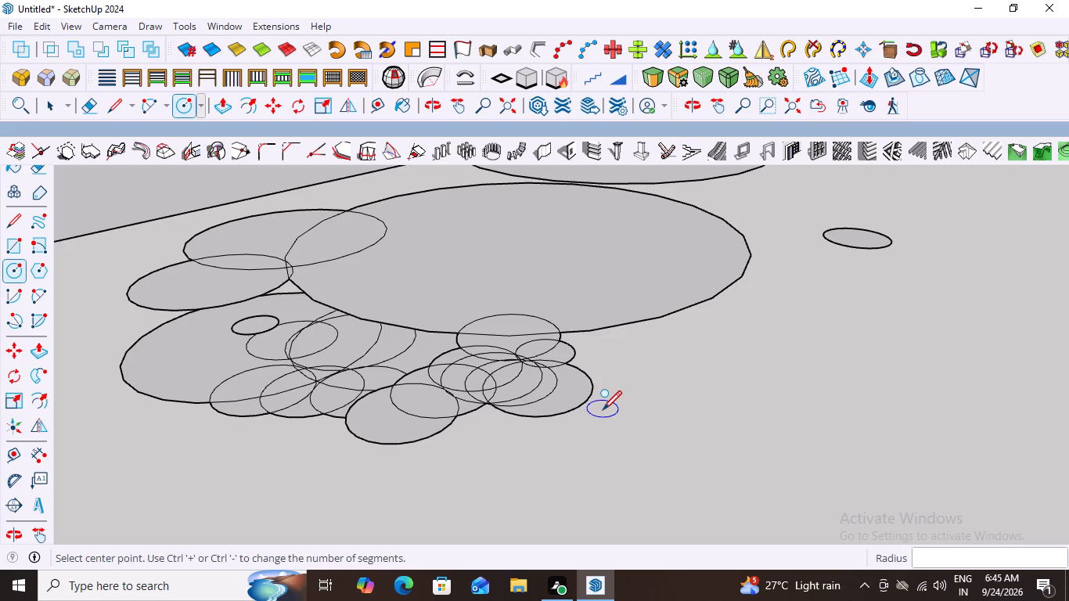
{"action": "scroll", "coordinate": [632, 393], "scroll_direction": "up", "scroll_amount": 3}
{"action": "left_click", "coordinate": [535, 324]}
{"action": "left_click", "coordinate": [561, 348]}
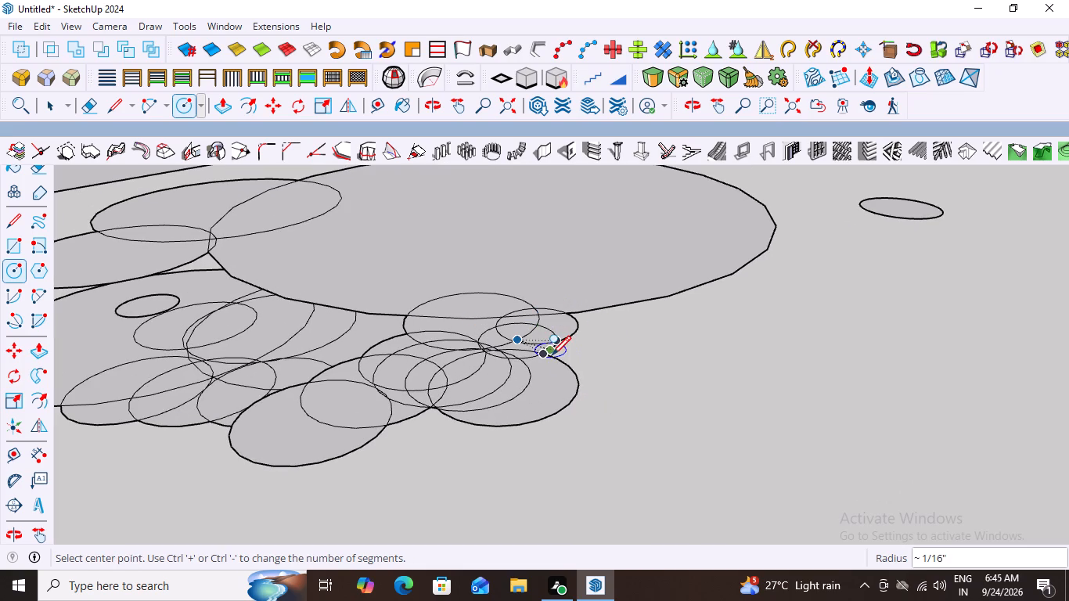
{"action": "left_click_drag", "start_coordinate": [549, 353], "coordinate": [557, 362]}
{"action": "left_click", "coordinate": [551, 373]}
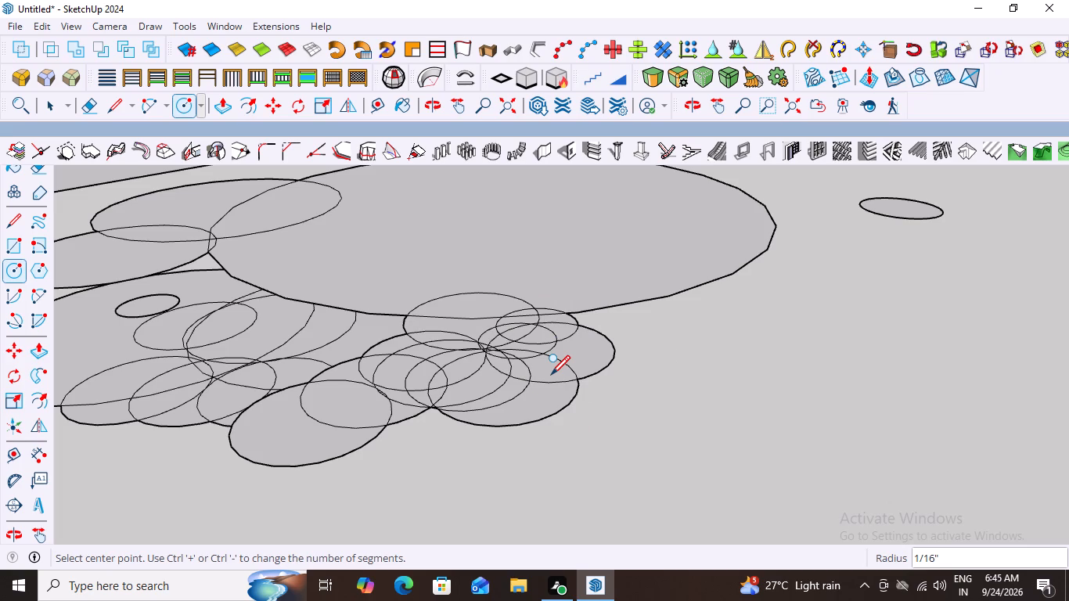
{"action": "scroll", "coordinate": [551, 373], "scroll_direction": "down", "scroll_amount": 2}
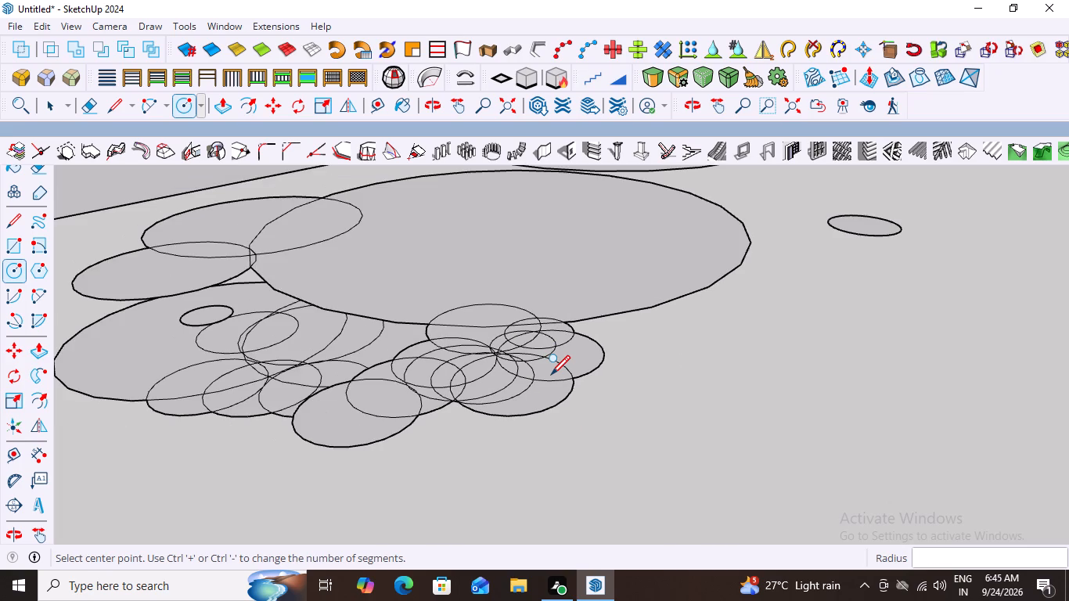
{"action": "scroll", "coordinate": [551, 373], "scroll_direction": "down", "scroll_amount": 2}
{"action": "scroll", "coordinate": [594, 409], "scroll_direction": "up", "scroll_amount": 2}
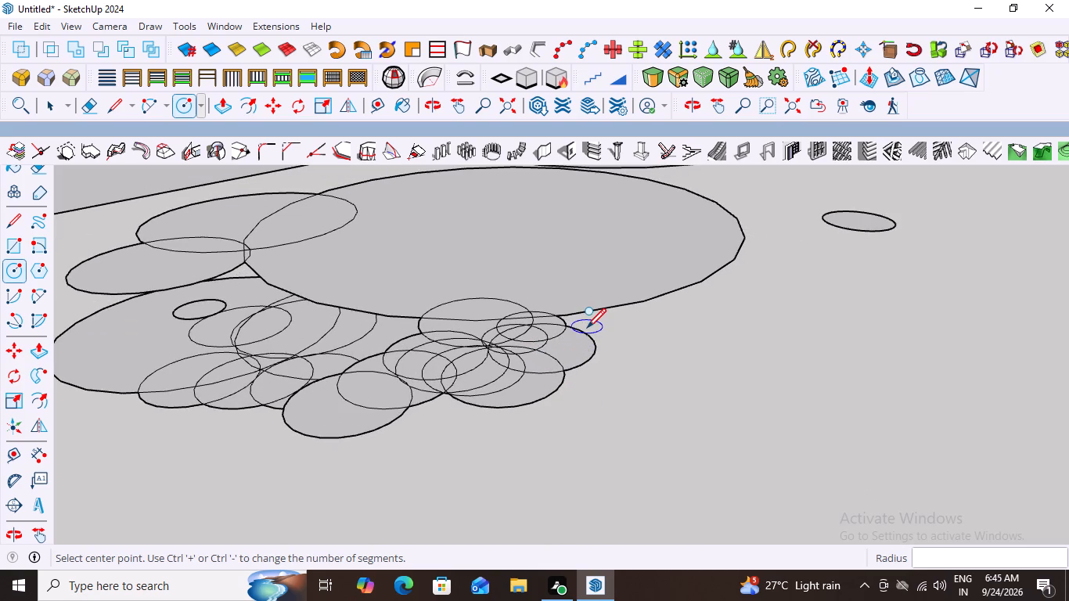
{"action": "left_click", "coordinate": [587, 326]}
{"action": "left_click", "coordinate": [597, 342]}
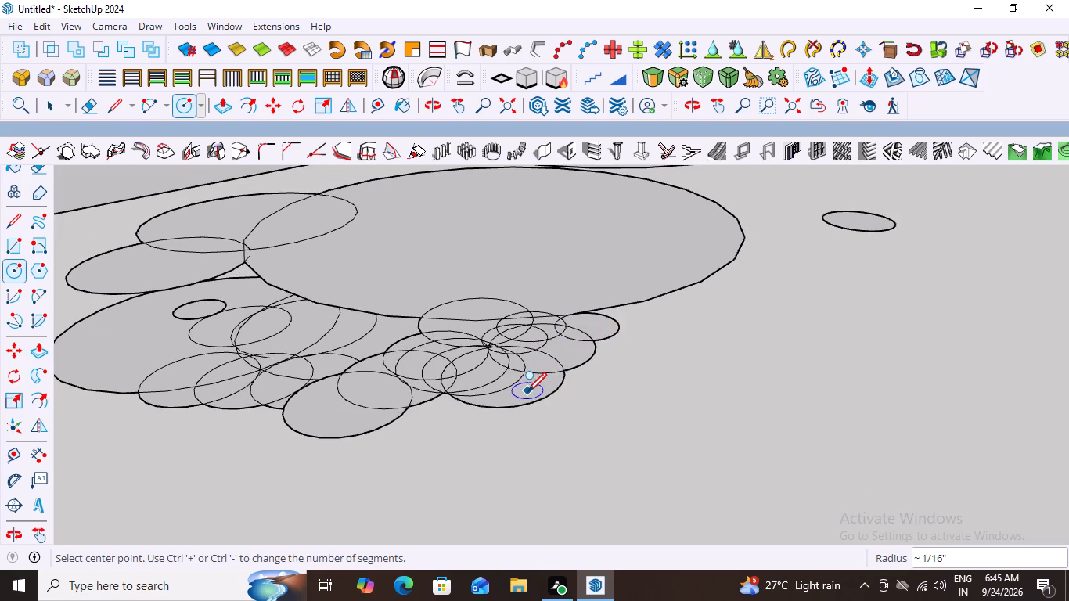
Draw two overlapping circles of about 1/8" radius side by side inside the front half of the large circle.
{"action": "scroll", "coordinate": [527, 390], "scroll_direction": "down", "scroll_amount": 2}
{"action": "scroll", "coordinate": [466, 437], "scroll_direction": "down", "scroll_amount": 2}
{"action": "scroll", "coordinate": [581, 340], "scroll_direction": "up", "scroll_amount": 6}
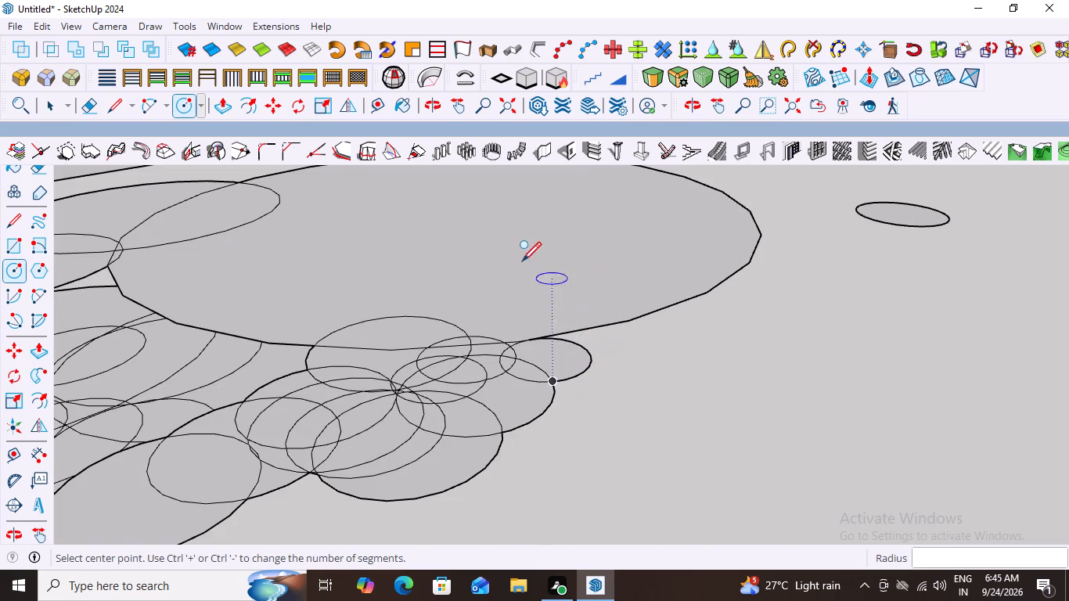
{"action": "left_click", "coordinate": [520, 257]}
{"action": "left_click", "coordinate": [540, 303]}
{"action": "left_click", "coordinate": [344, 279]}
{"action": "left_click", "coordinate": [376, 309]}
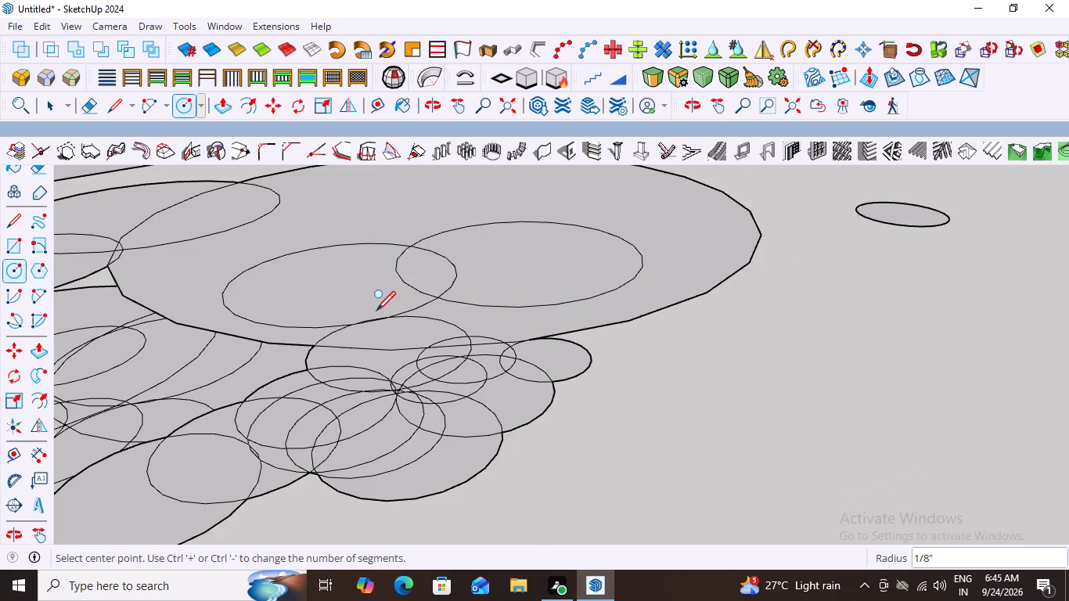
Draw four overlapping circles of about 1/16" radius between the two 1/8" circles and the large circle's front edge.
{"action": "left_click", "coordinate": [434, 292]}
{"action": "left_click", "coordinate": [450, 326]}
{"action": "left_click", "coordinate": [491, 318]}
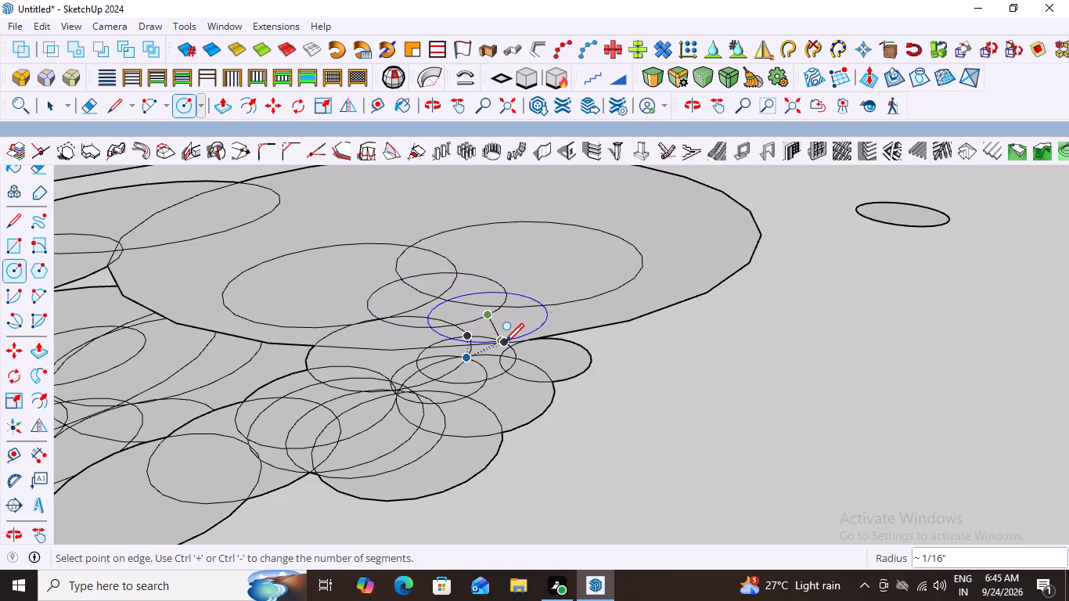
{"action": "left_click", "coordinate": [505, 341]}
{"action": "left_click", "coordinate": [549, 315]}
{"action": "left_click", "coordinate": [552, 344]}
{"action": "left_click", "coordinate": [567, 295]}
{"action": "left_click", "coordinate": [587, 321]}
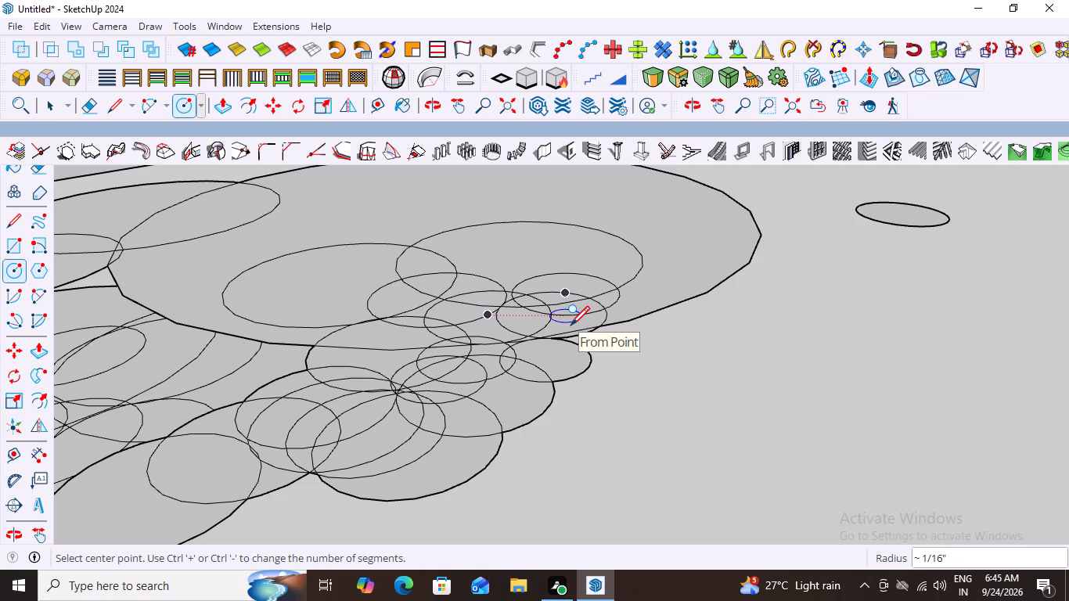
Draw three overlapping circles of about 1/16" radius along the outer front edge of the small-circle cluster.
{"action": "scroll", "coordinate": [332, 322], "scroll_direction": "down", "scroll_amount": 3}
{"action": "scroll", "coordinate": [412, 298], "scroll_direction": "up", "scroll_amount": 2}
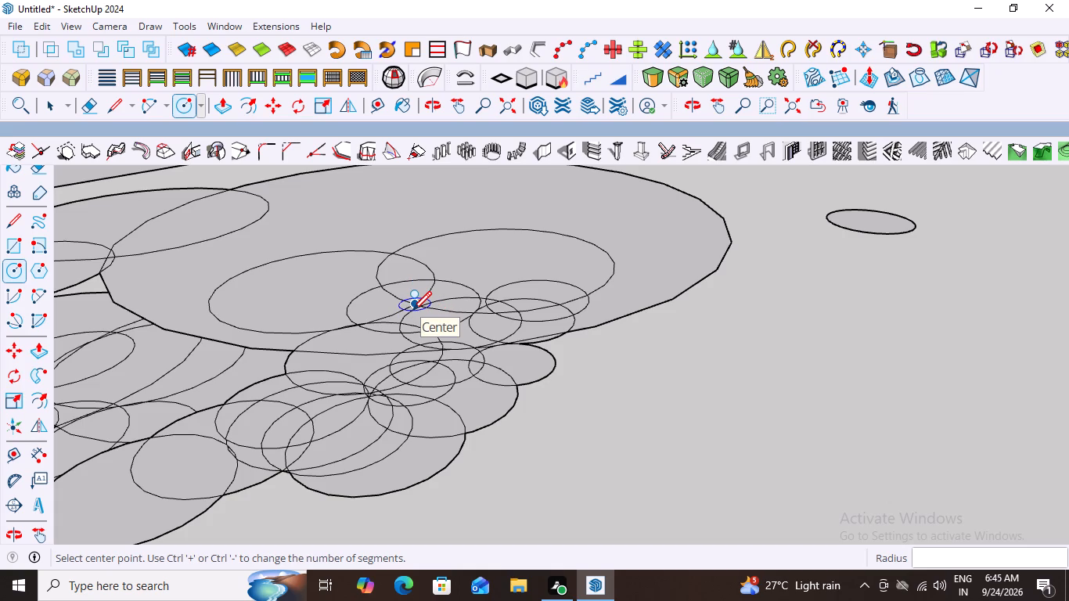
{"action": "scroll", "coordinate": [412, 309], "scroll_direction": "down", "scroll_amount": 2}
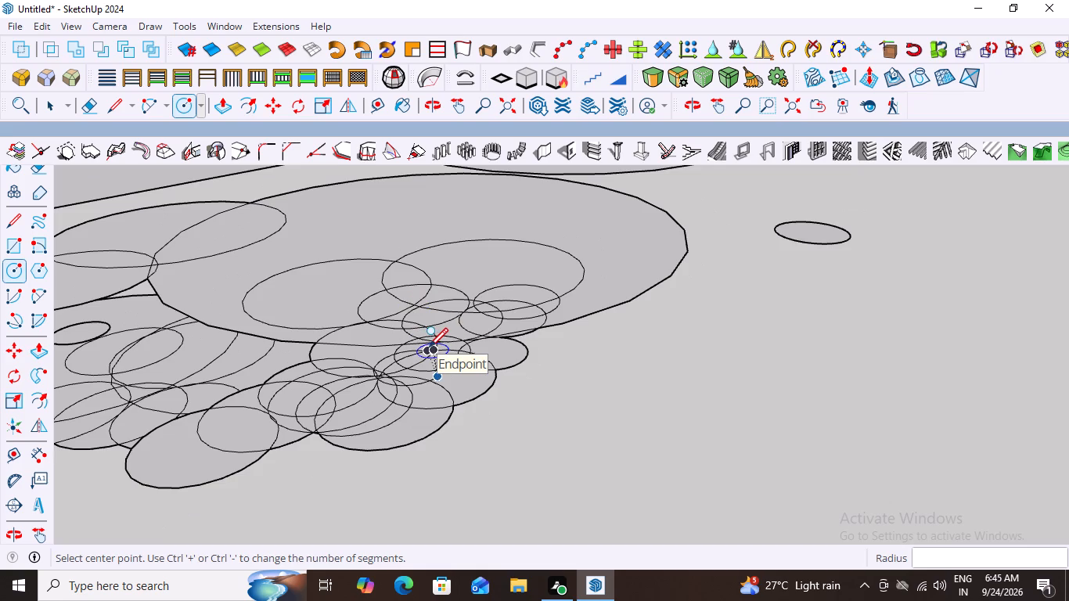
{"action": "scroll", "coordinate": [429, 346], "scroll_direction": "up", "scroll_amount": 2}
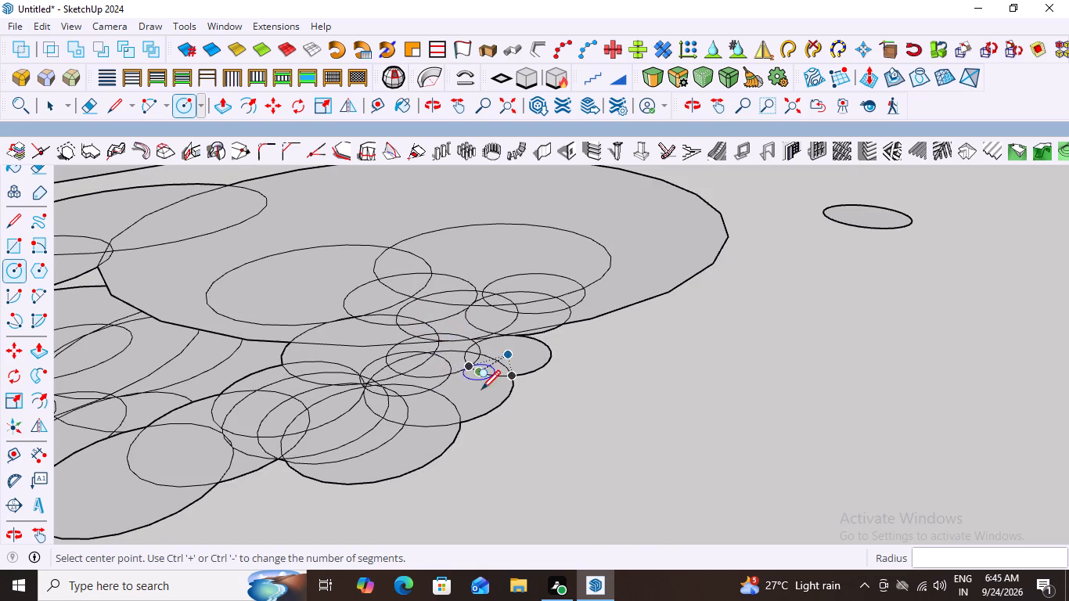
{"action": "left_click", "coordinate": [480, 392]}
{"action": "left_click", "coordinate": [485, 408]}
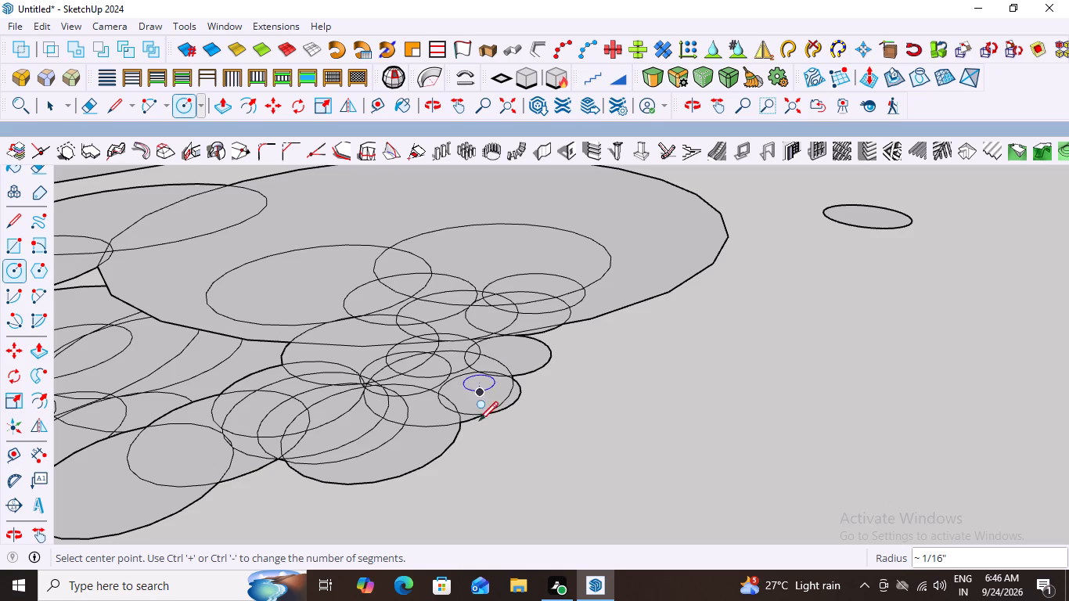
{"action": "left_click", "coordinate": [454, 427]}
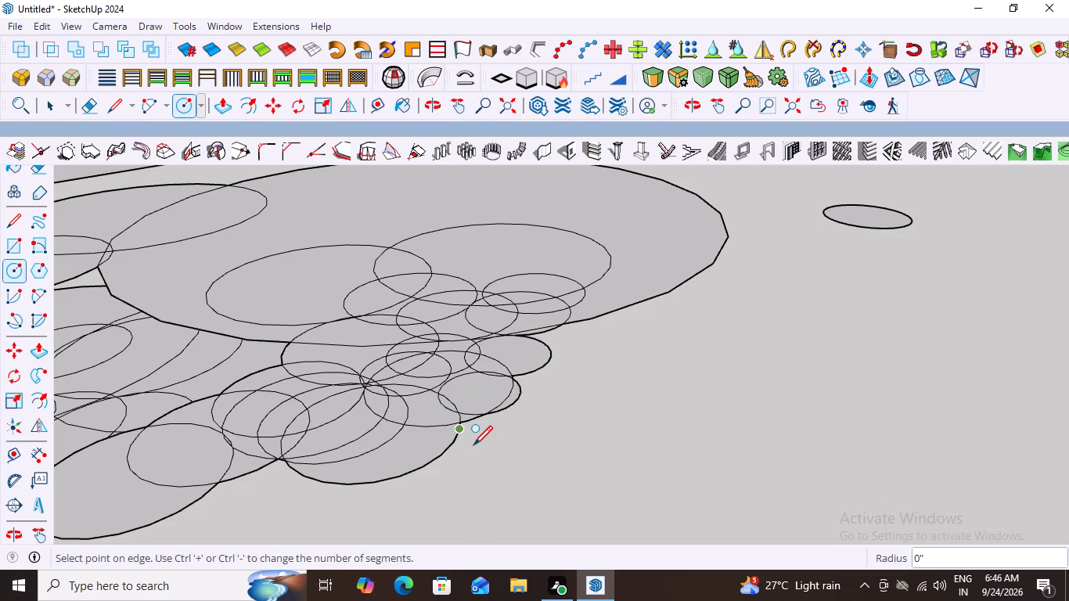
{"action": "left_click", "coordinate": [473, 444]}
{"action": "left_click", "coordinate": [495, 401]}
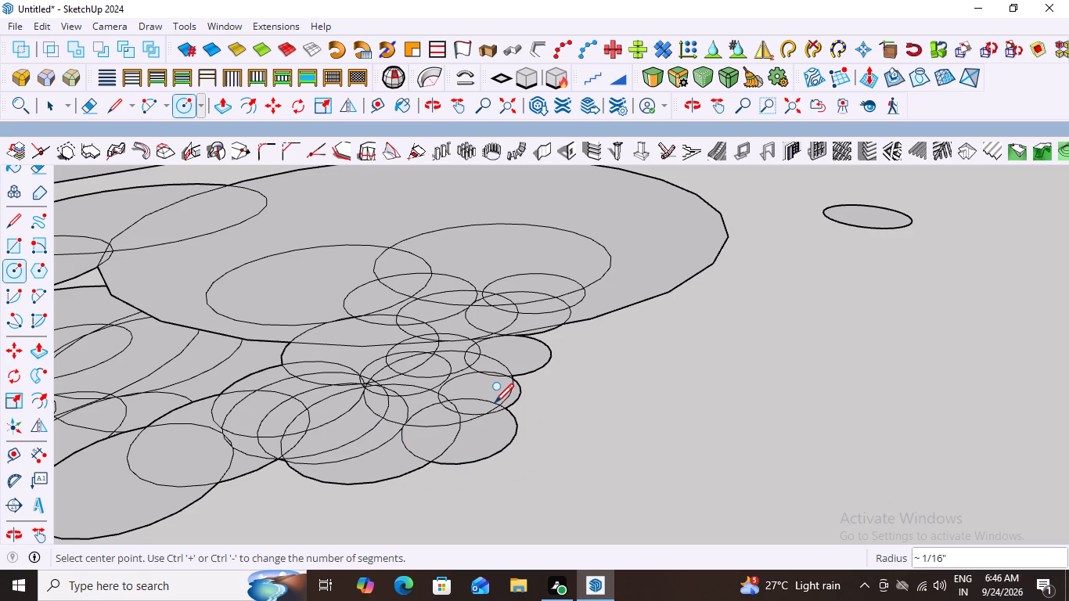
{"action": "scroll", "coordinate": [495, 401], "scroll_direction": "down", "scroll_amount": 4}
{"action": "scroll", "coordinate": [514, 361], "scroll_direction": "up", "scroll_amount": 3}
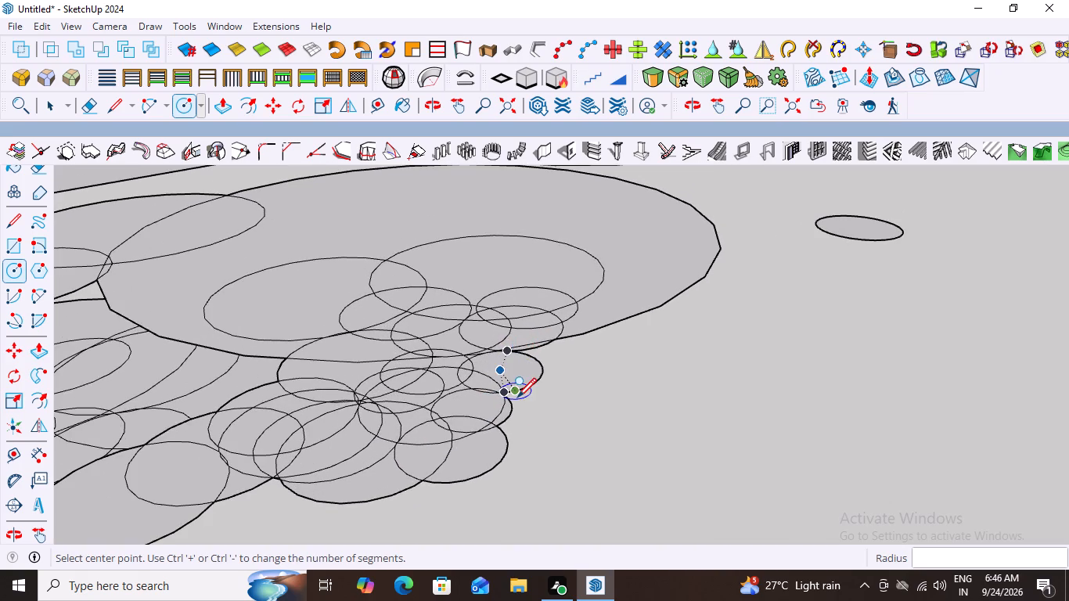
{"action": "left_click", "coordinate": [517, 396]}
{"action": "left_click", "coordinate": [545, 424]}
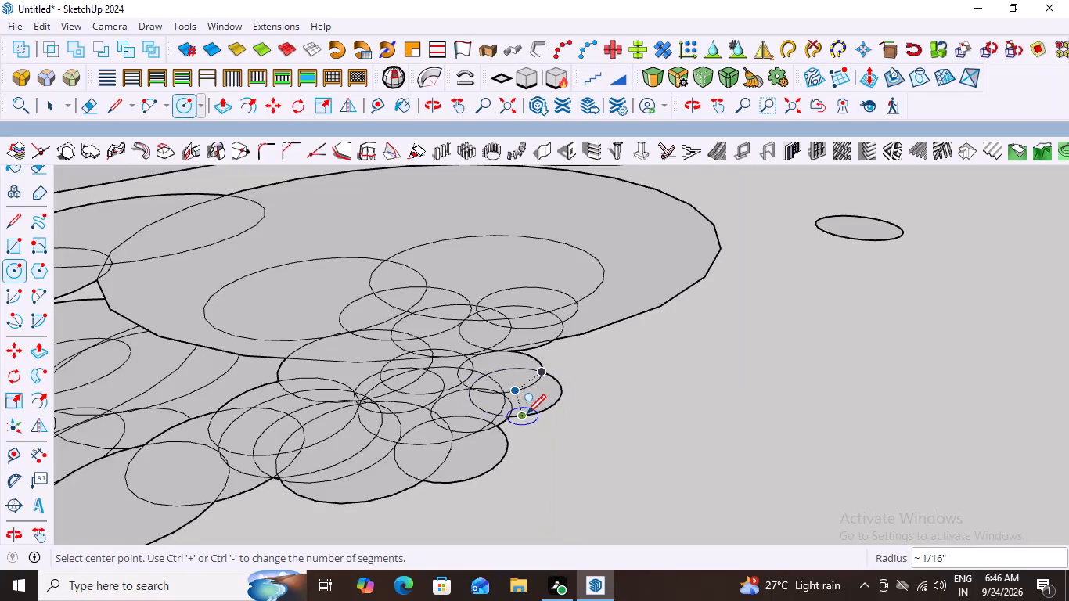
Draw a tiny circle, smaller than 1/16" radius, centred on the outer edge of the frontmost small circle at the cluster's outer end.
{"action": "scroll", "coordinate": [445, 378], "scroll_direction": "down", "scroll_amount": 4}
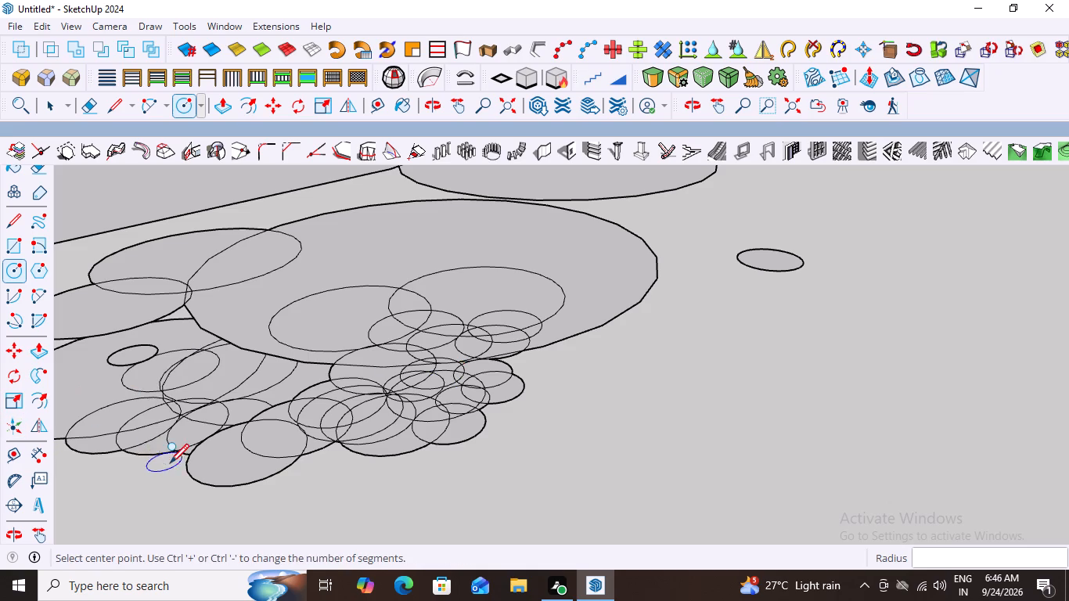
{"action": "scroll", "coordinate": [302, 388], "scroll_direction": "down", "scroll_amount": 4}
{"action": "scroll", "coordinate": [542, 431], "scroll_direction": "up", "scroll_amount": 4}
{"action": "scroll", "coordinate": [462, 342], "scroll_direction": "up", "scroll_amount": 2}
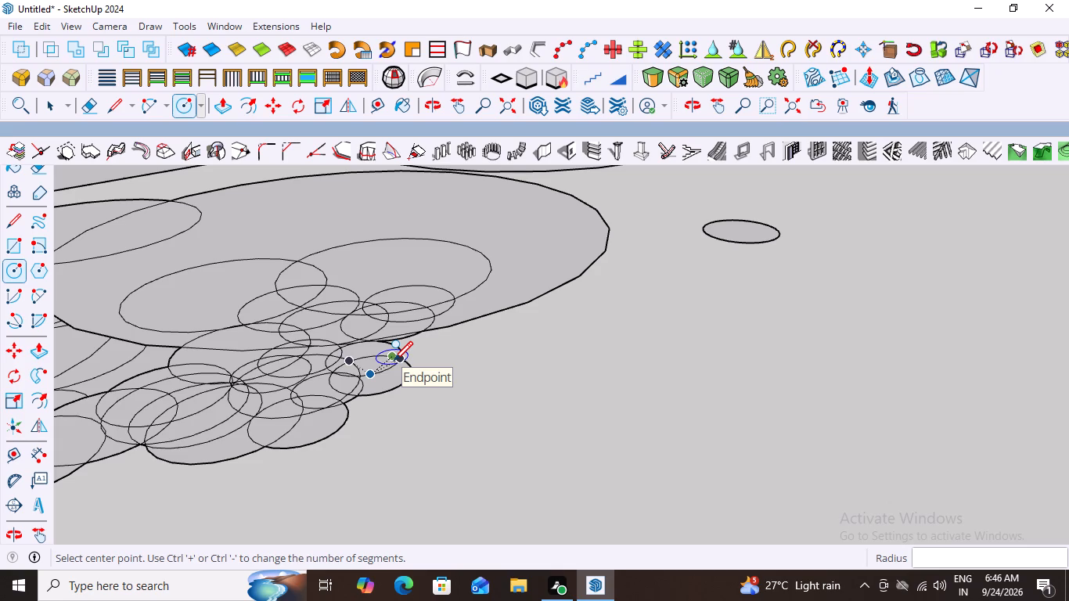
{"action": "scroll", "coordinate": [394, 359], "scroll_direction": "down", "scroll_amount": 2}
{"action": "scroll", "coordinate": [398, 430], "scroll_direction": "up", "scroll_amount": 4}
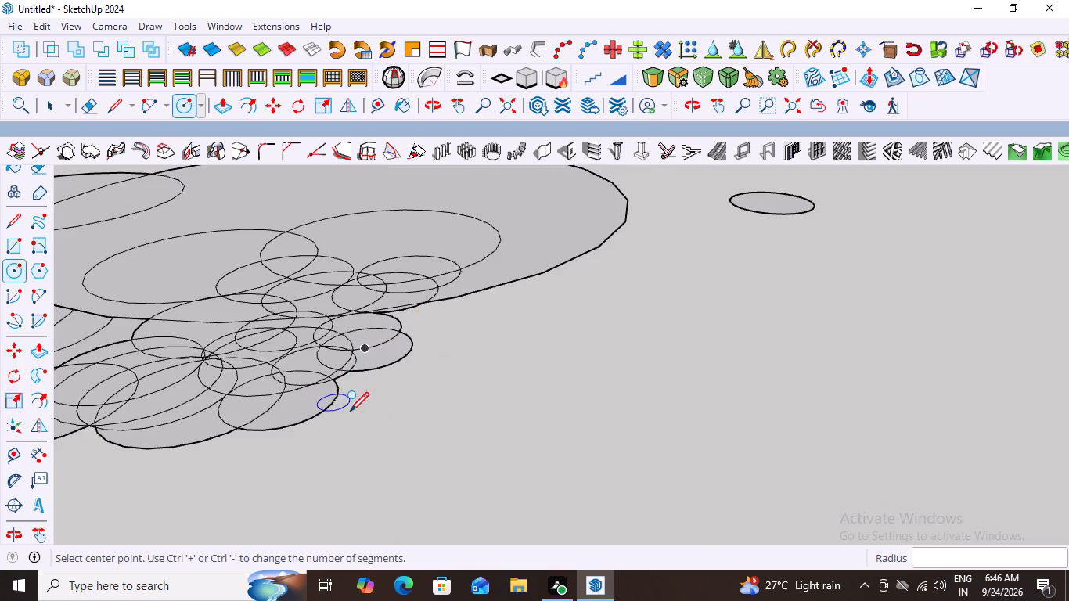
{"action": "scroll", "coordinate": [350, 410], "scroll_direction": "up", "scroll_amount": 2}
{"action": "left_click", "coordinate": [336, 389]}
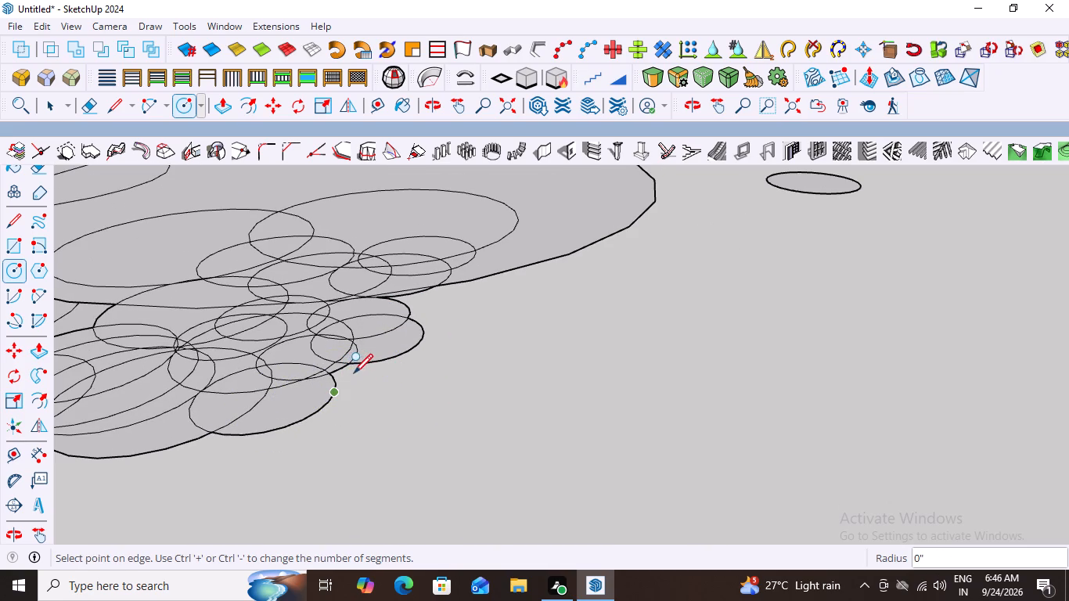
{"action": "left_click", "coordinate": [351, 374]}
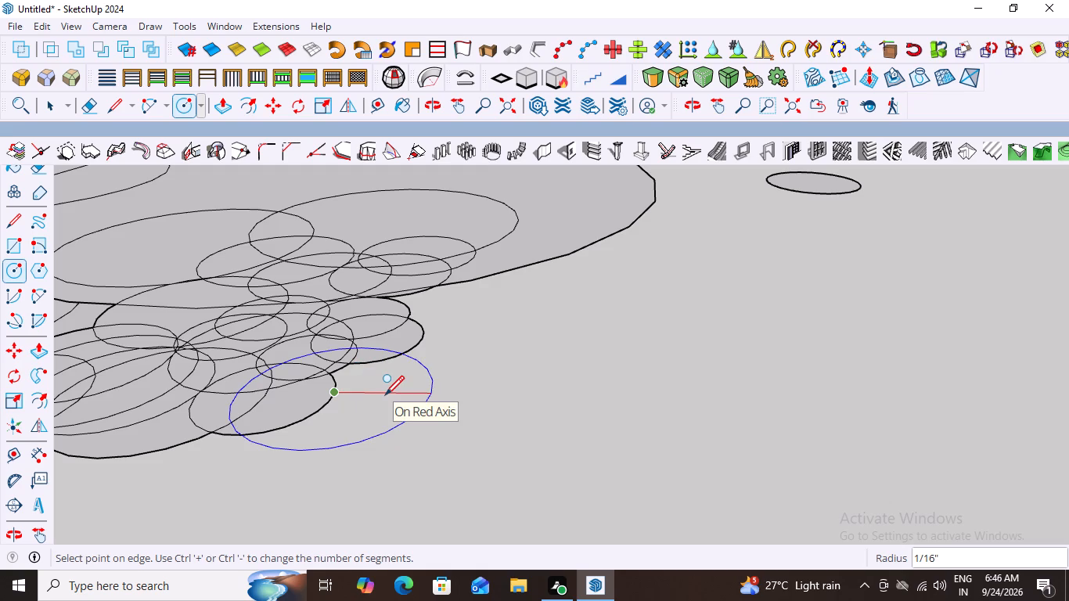
{"action": "scroll", "coordinate": [253, 419], "scroll_direction": "up", "scroll_amount": 3}
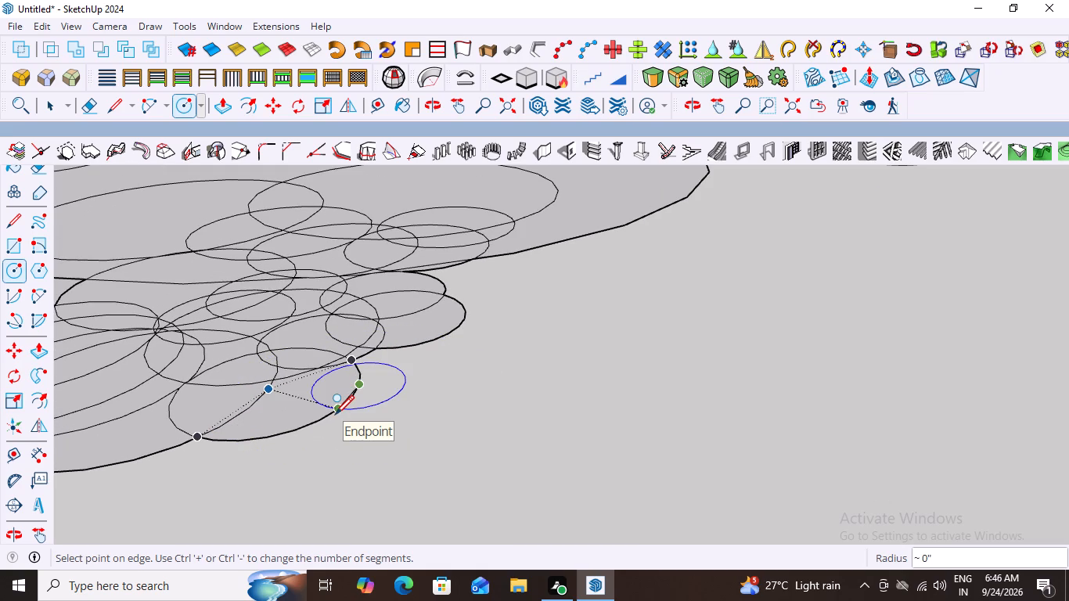
{"action": "left_click", "coordinate": [352, 414]}
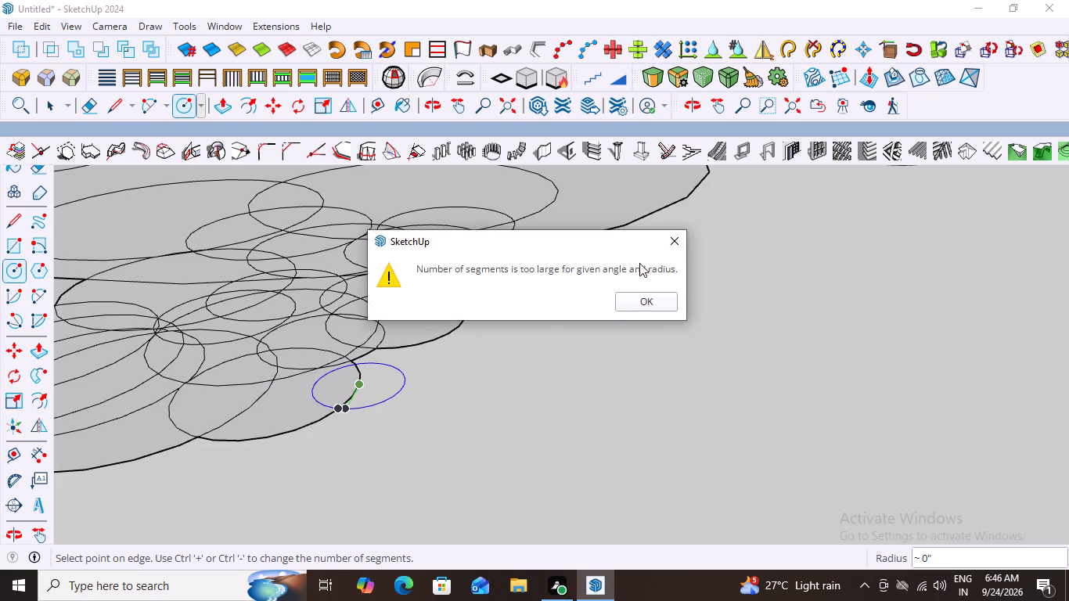
{"action": "left_click", "coordinate": [675, 236]}
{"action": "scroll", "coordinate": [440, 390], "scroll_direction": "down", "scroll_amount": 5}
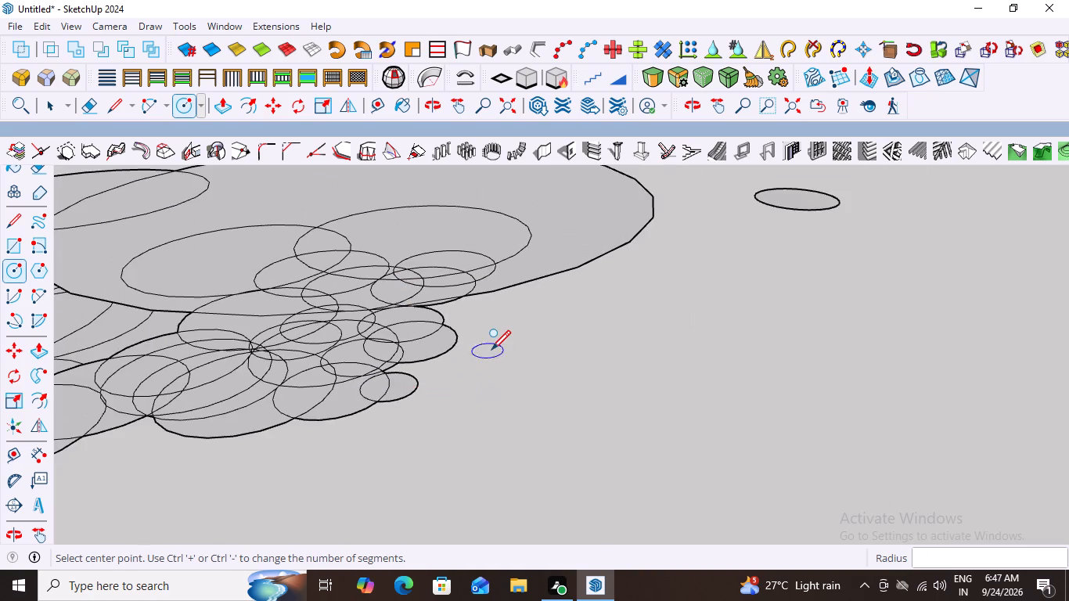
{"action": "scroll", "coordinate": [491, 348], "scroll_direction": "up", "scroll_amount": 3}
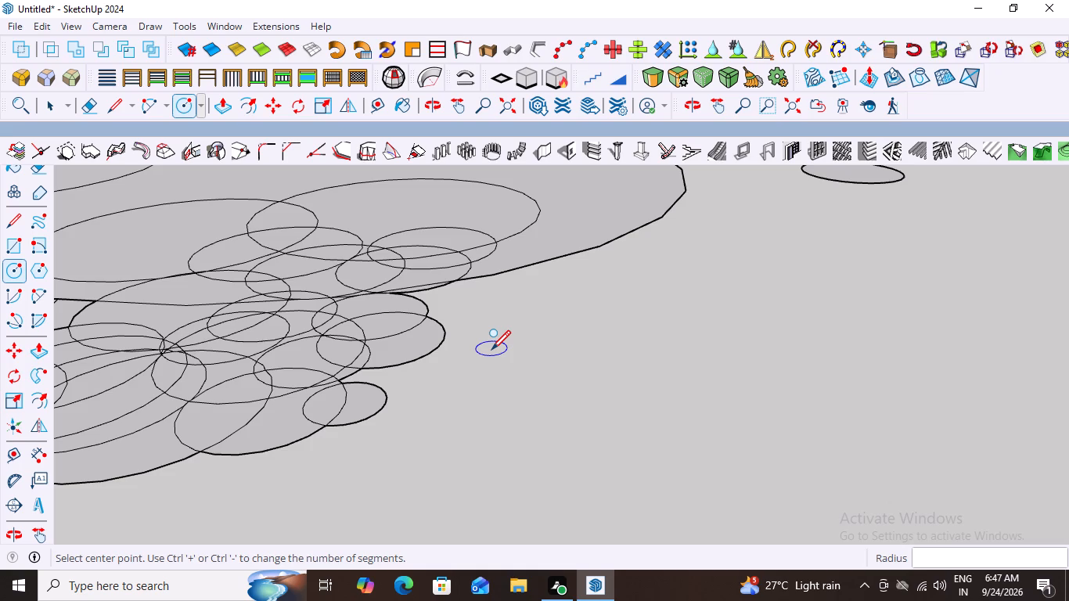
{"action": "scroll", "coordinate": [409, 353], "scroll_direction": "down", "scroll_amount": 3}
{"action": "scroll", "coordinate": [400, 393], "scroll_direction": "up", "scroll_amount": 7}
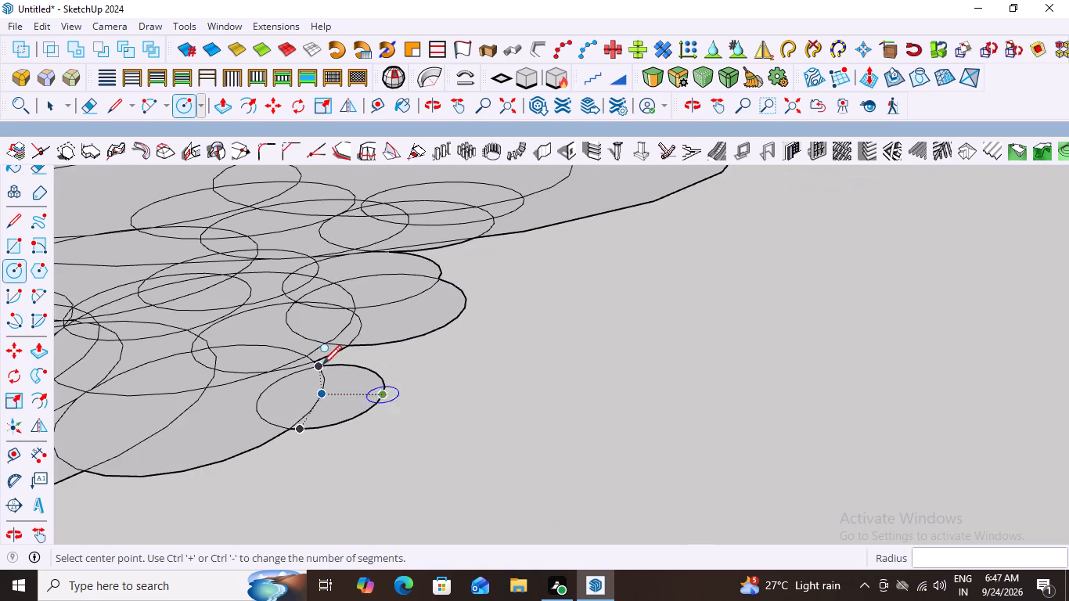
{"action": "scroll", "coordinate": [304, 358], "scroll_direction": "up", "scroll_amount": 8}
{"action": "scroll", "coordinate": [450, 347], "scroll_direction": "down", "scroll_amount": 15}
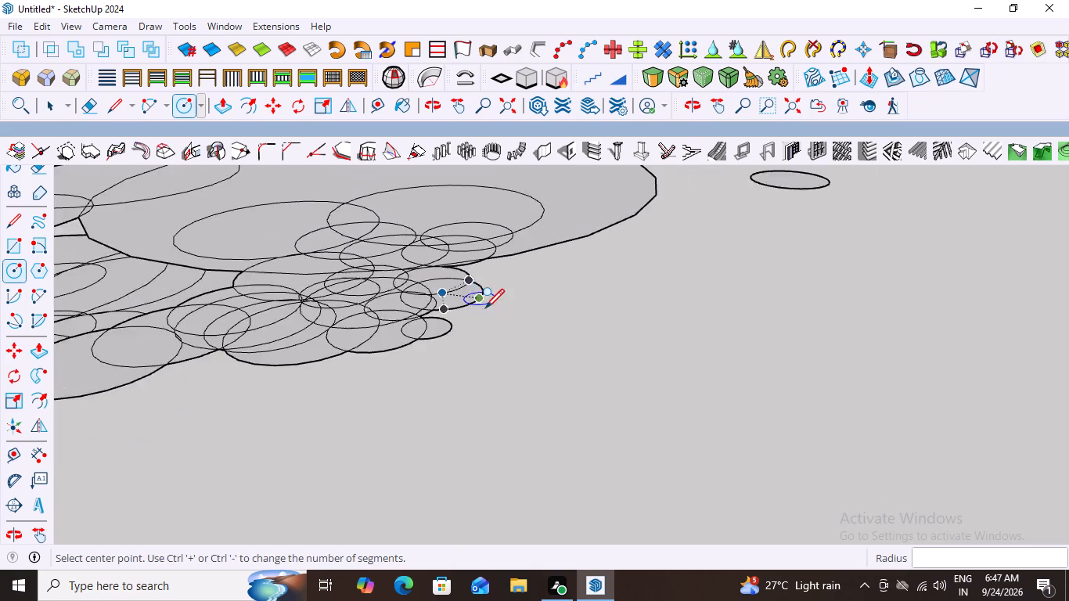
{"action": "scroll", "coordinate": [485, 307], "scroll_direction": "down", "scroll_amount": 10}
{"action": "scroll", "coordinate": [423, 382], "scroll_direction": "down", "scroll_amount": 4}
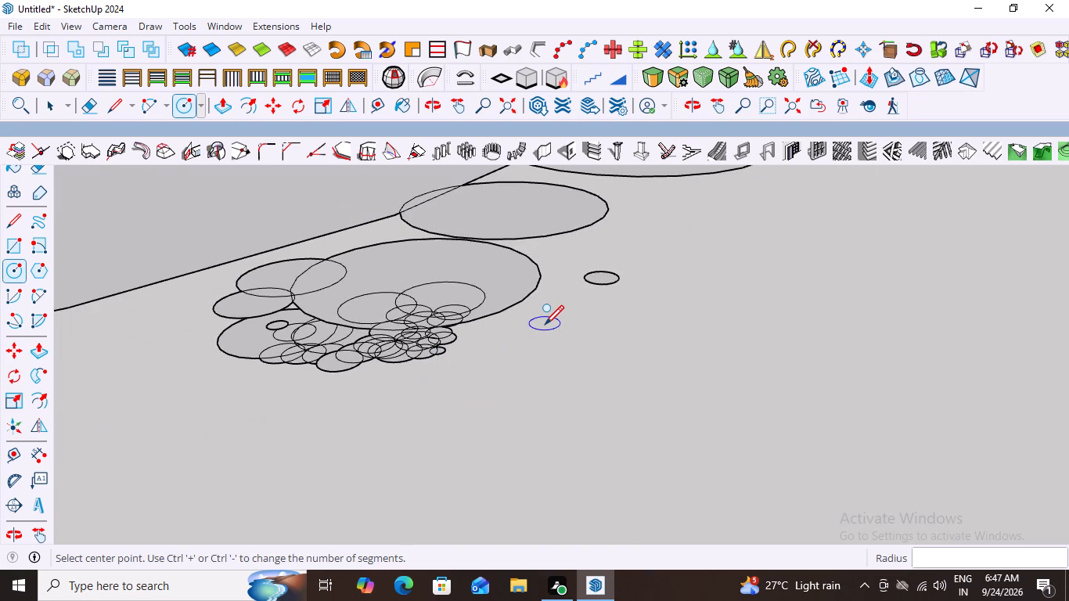
Draw two slightly overlapping circles of about 1/16" radius just beyond the tiny circle, at the outer end of the small-circle cluster.
{"action": "key", "text": "Escape"}
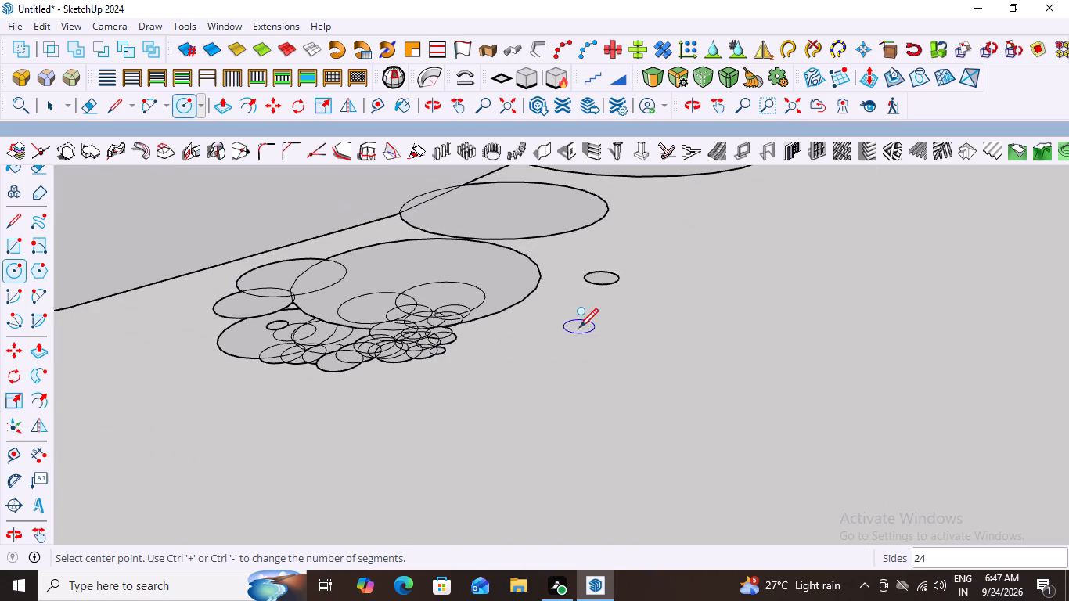
{"action": "scroll", "coordinate": [476, 349], "scroll_direction": "up", "scroll_amount": 1}
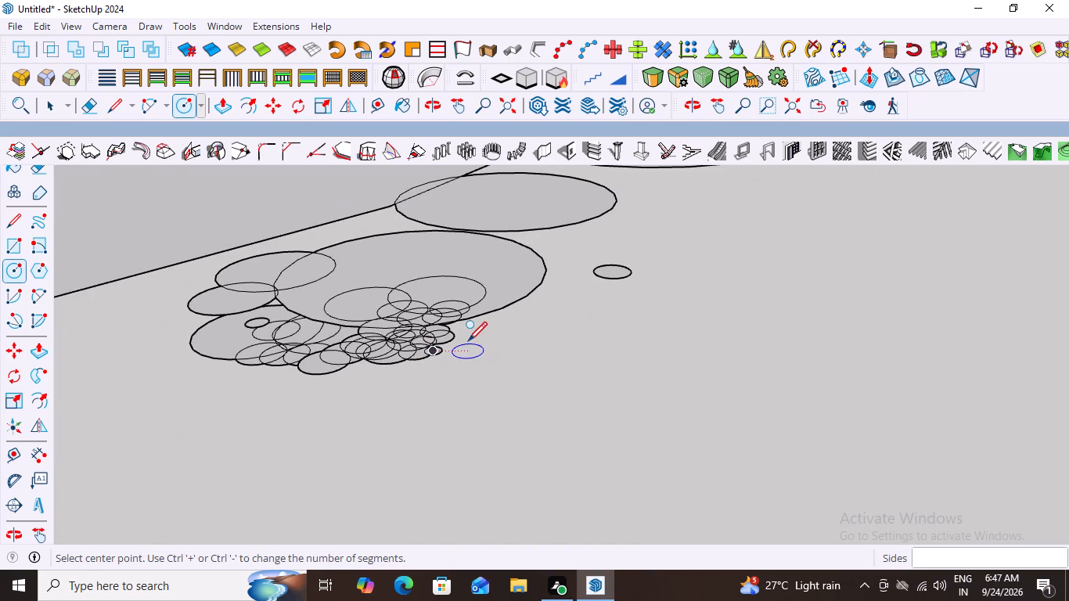
{"action": "left_click", "coordinate": [468, 340]}
{"action": "scroll", "coordinate": [484, 344], "scroll_direction": "down", "scroll_amount": 2}
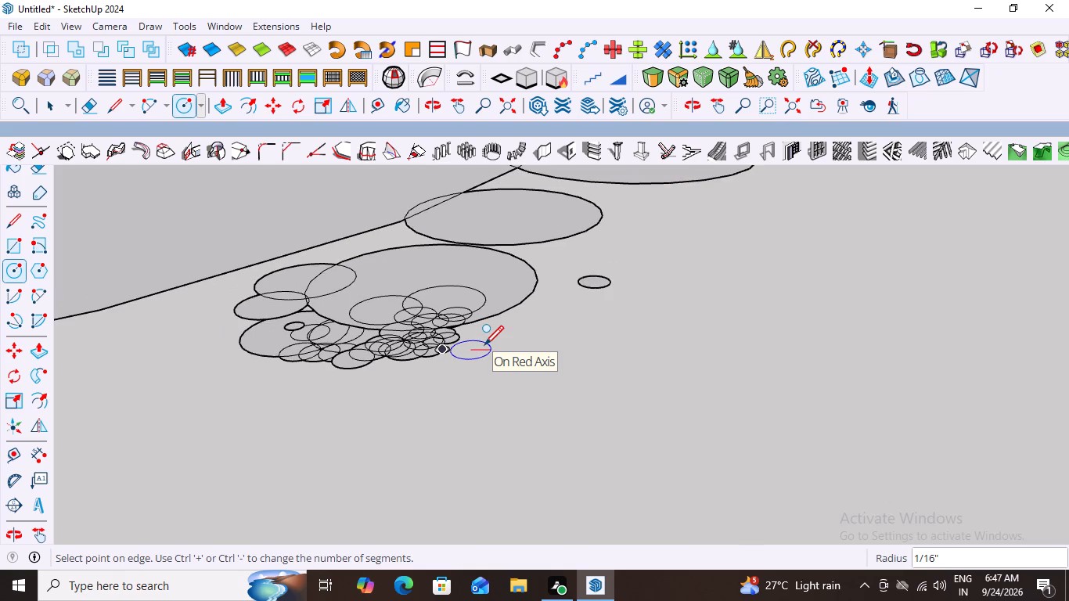
{"action": "scroll", "coordinate": [484, 344], "scroll_direction": "up", "scroll_amount": 1}
{"action": "left_click", "coordinate": [484, 344]}
{"action": "scroll", "coordinate": [557, 321], "scroll_direction": "up", "scroll_amount": 5}
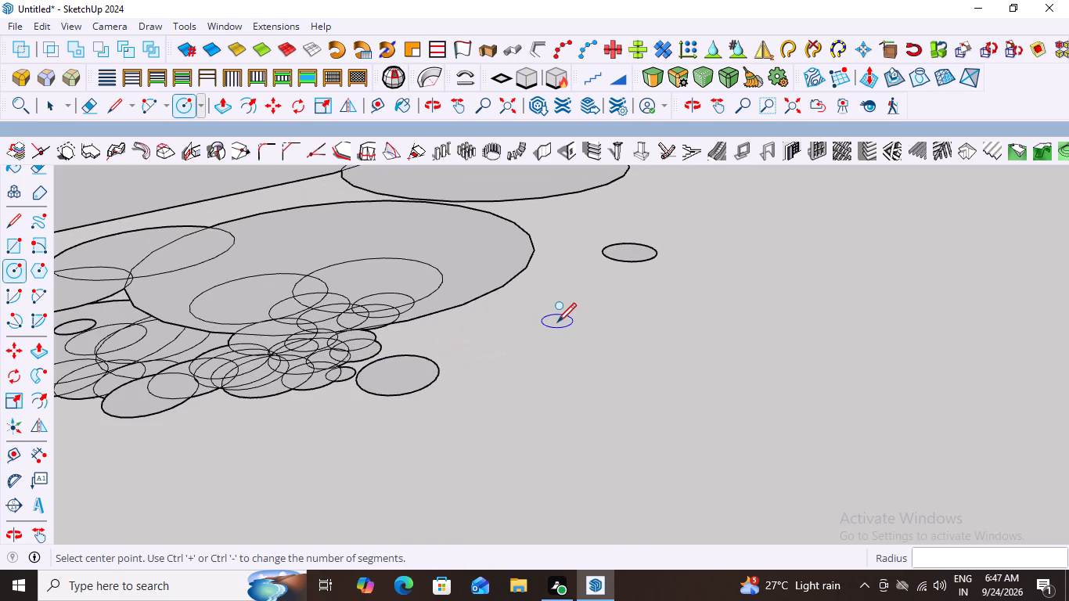
{"action": "left_click", "coordinate": [427, 343]}
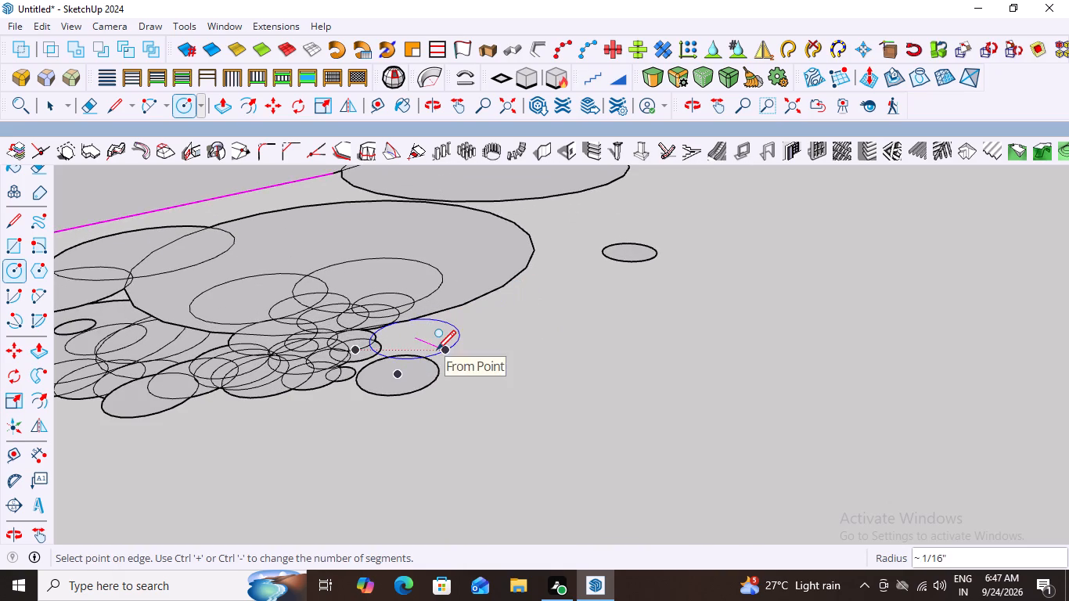
{"action": "left_click", "coordinate": [433, 347]}
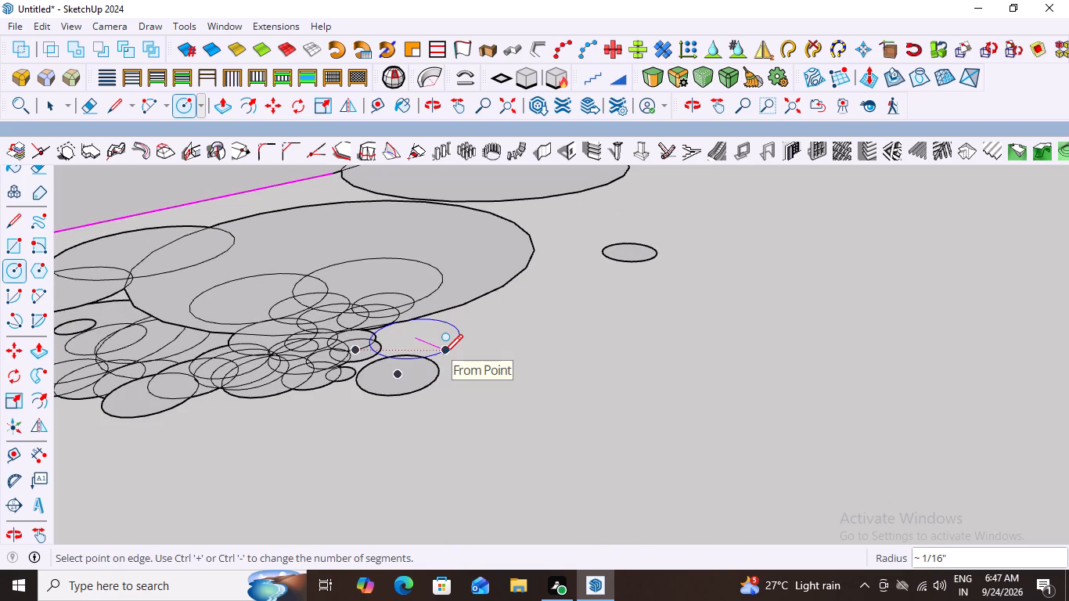
{"action": "left_click", "coordinate": [444, 352]}
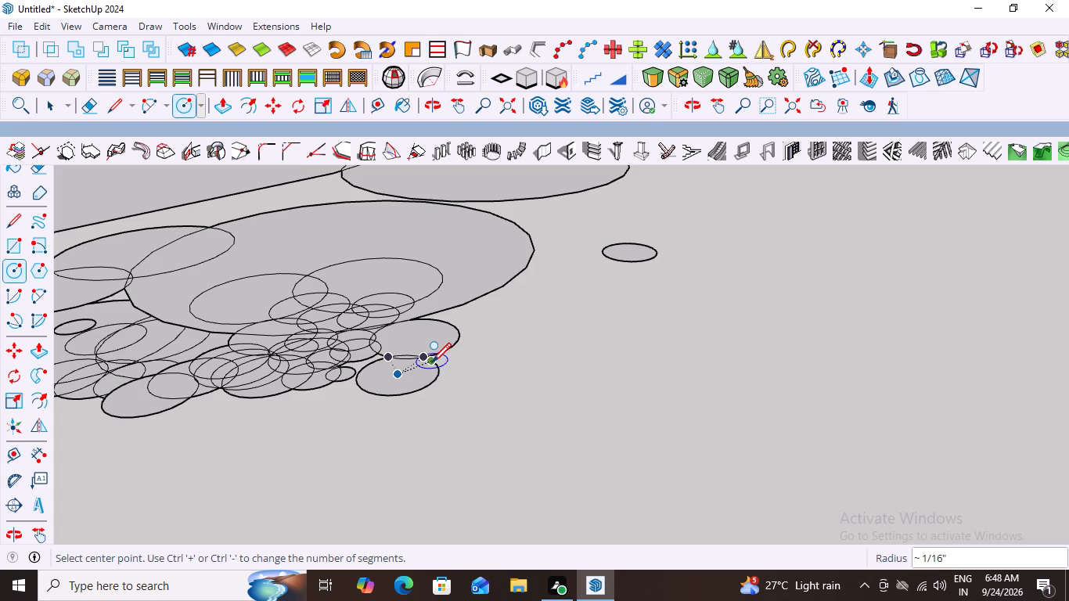
Draw a circle of about 1/16" radius centred on the outer edge of the new end circle nearest the large circle.
{"action": "scroll", "coordinate": [432, 361], "scroll_direction": "down", "scroll_amount": 1}
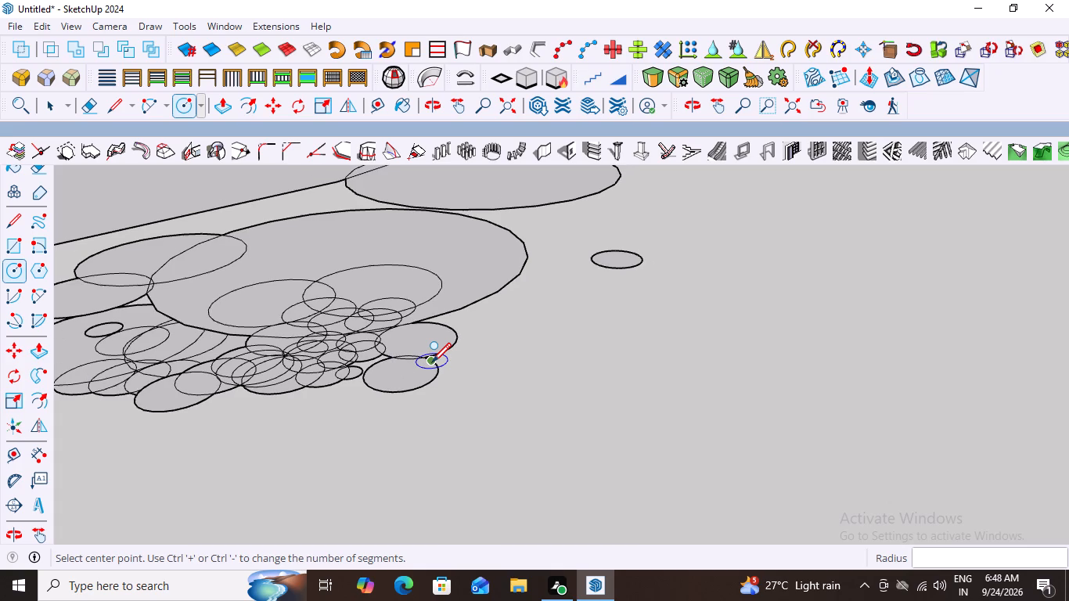
{"action": "scroll", "coordinate": [432, 361], "scroll_direction": "up", "scroll_amount": 1}
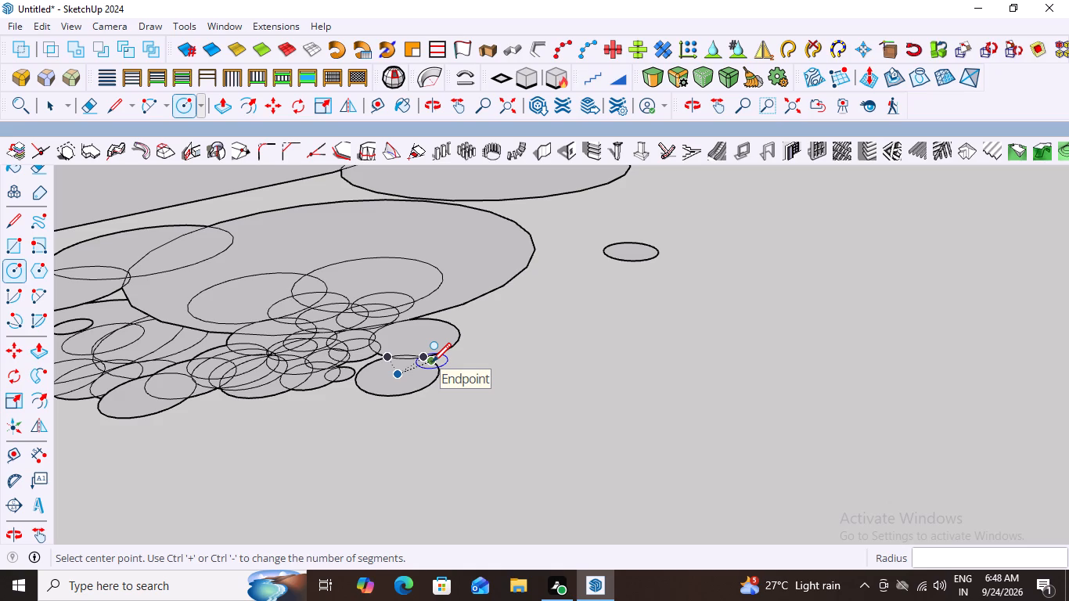
{"action": "scroll", "coordinate": [432, 361], "scroll_direction": "up", "scroll_amount": 1}
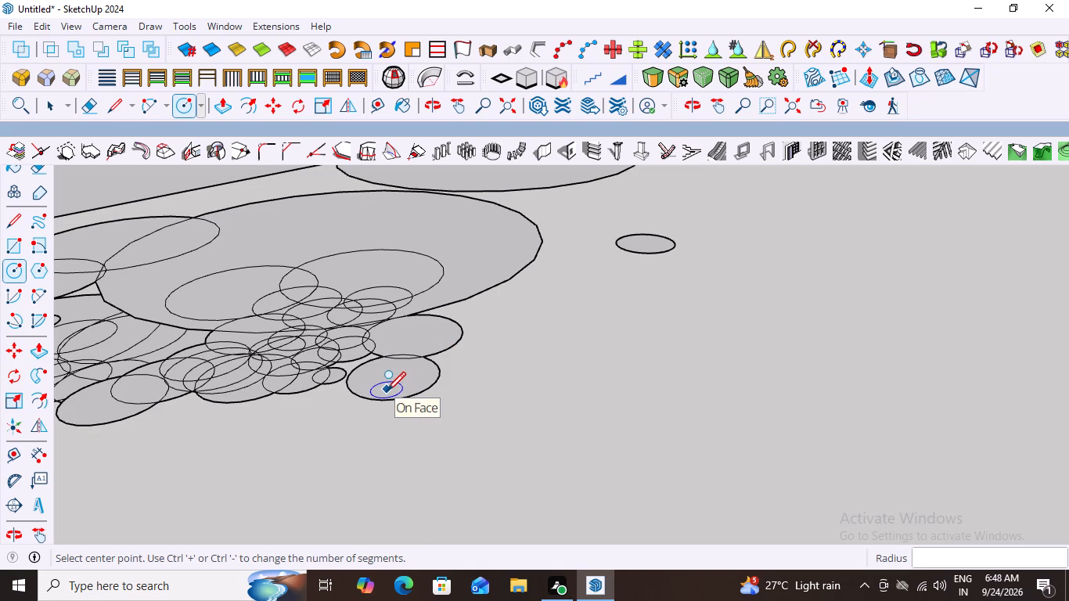
{"action": "scroll", "coordinate": [387, 390], "scroll_direction": "down", "scroll_amount": 1}
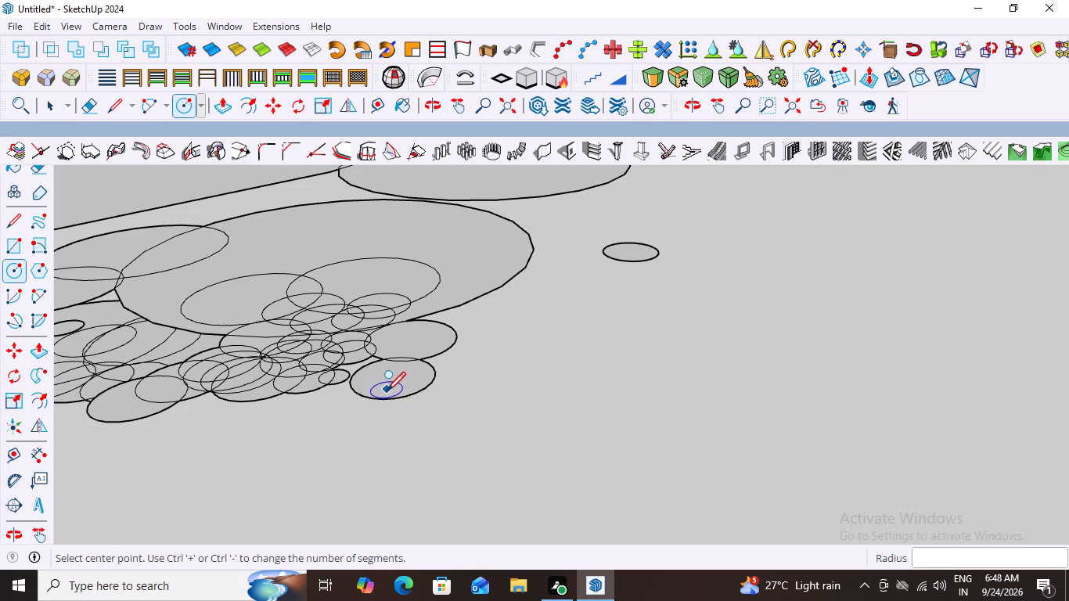
{"action": "scroll", "coordinate": [366, 408], "scroll_direction": "up", "scroll_amount": 2}
{"action": "scroll", "coordinate": [386, 396], "scroll_direction": "down", "scroll_amount": 8}
{"action": "scroll", "coordinate": [288, 442], "scroll_direction": "up", "scroll_amount": 3}
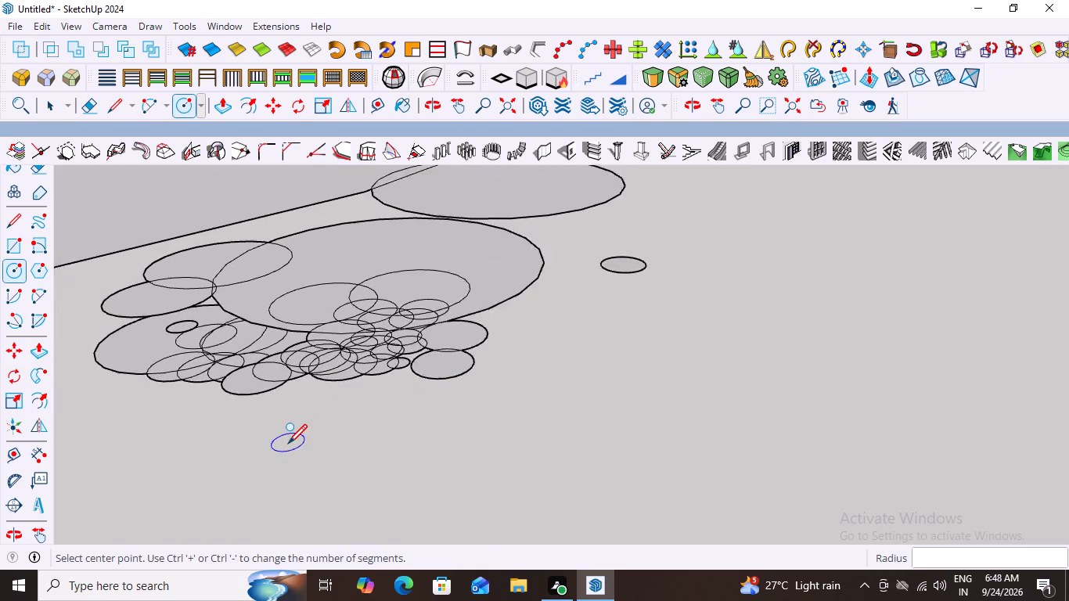
{"action": "scroll", "coordinate": [288, 442], "scroll_direction": "up", "scroll_amount": 4}
{"action": "scroll", "coordinate": [344, 429], "scroll_direction": "down", "scroll_amount": 6}
{"action": "scroll", "coordinate": [534, 397], "scroll_direction": "up", "scroll_amount": 1}
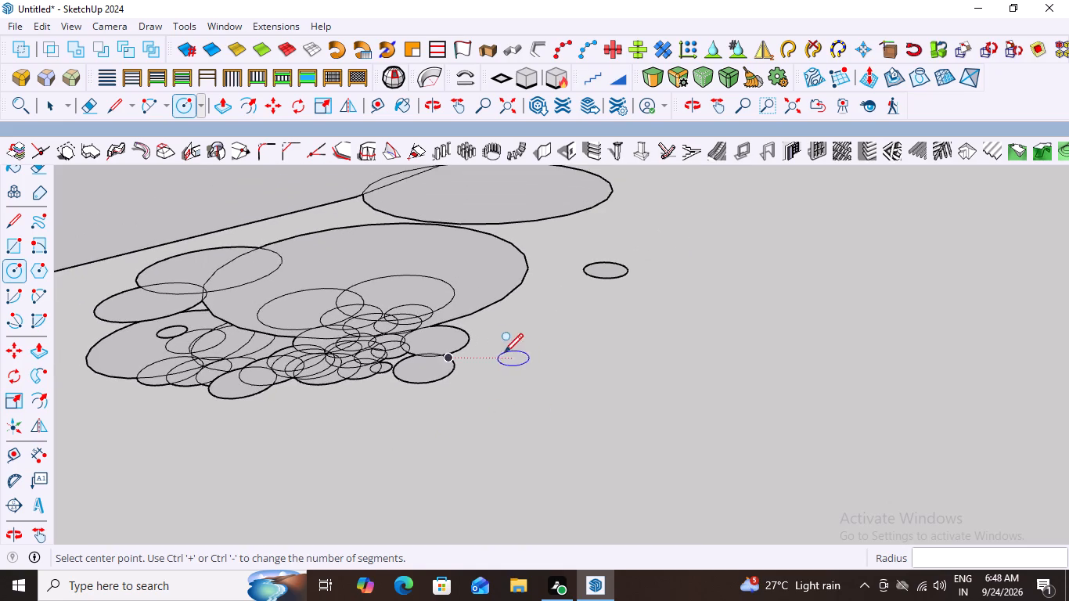
{"action": "scroll", "coordinate": [474, 317], "scroll_direction": "up", "scroll_amount": 7}
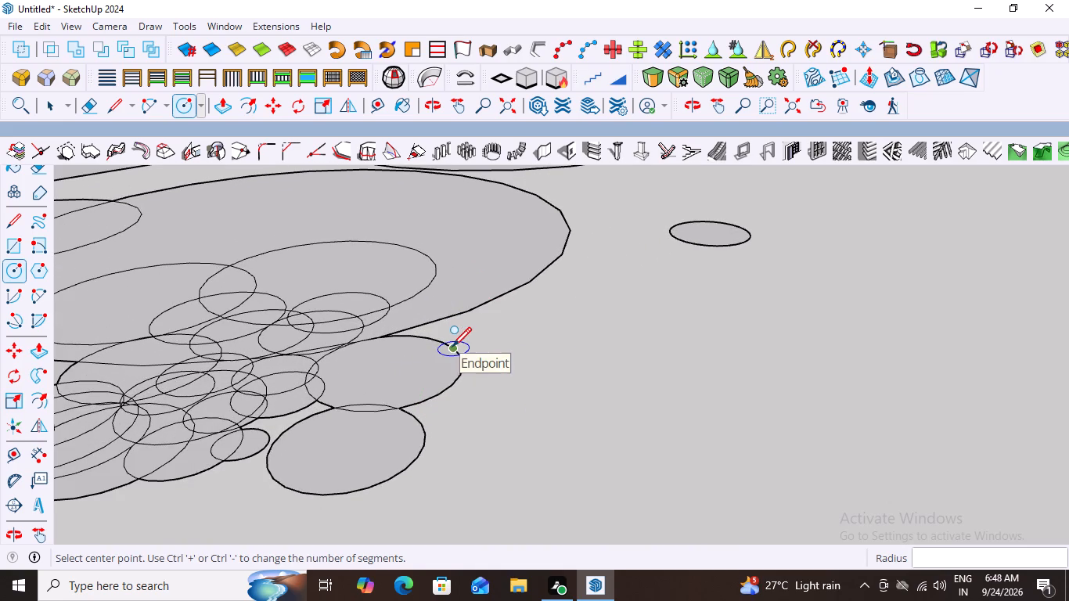
{"action": "left_click", "coordinate": [453, 345]}
{"action": "left_click", "coordinate": [479, 329]}
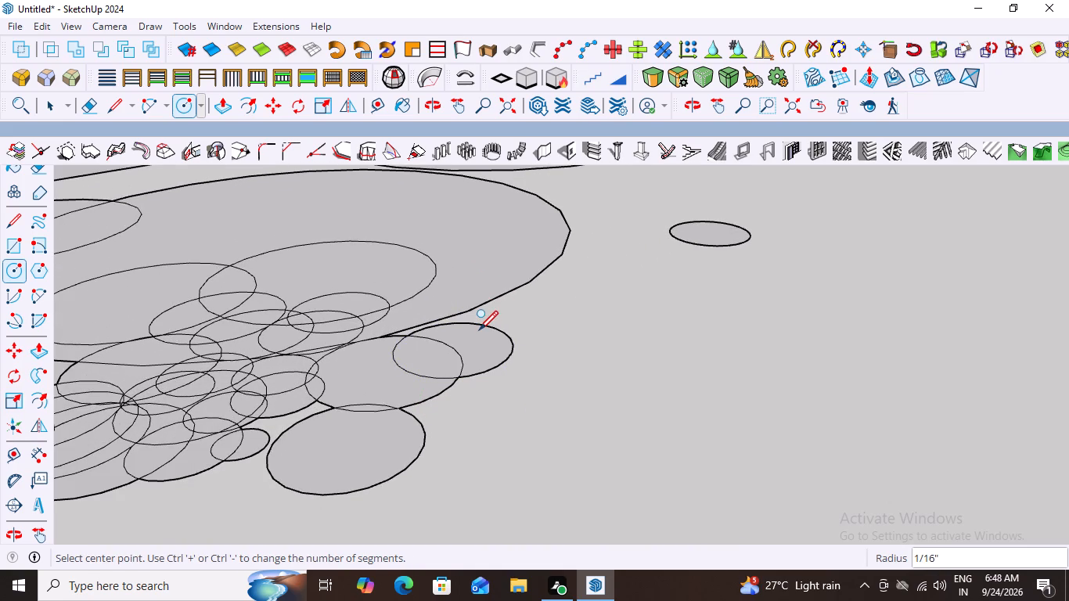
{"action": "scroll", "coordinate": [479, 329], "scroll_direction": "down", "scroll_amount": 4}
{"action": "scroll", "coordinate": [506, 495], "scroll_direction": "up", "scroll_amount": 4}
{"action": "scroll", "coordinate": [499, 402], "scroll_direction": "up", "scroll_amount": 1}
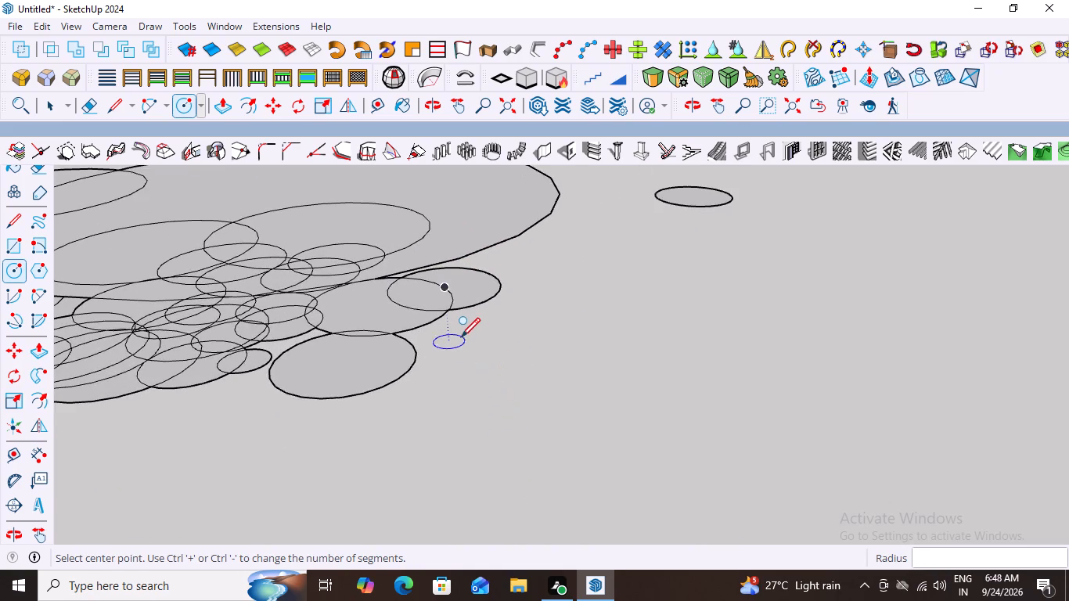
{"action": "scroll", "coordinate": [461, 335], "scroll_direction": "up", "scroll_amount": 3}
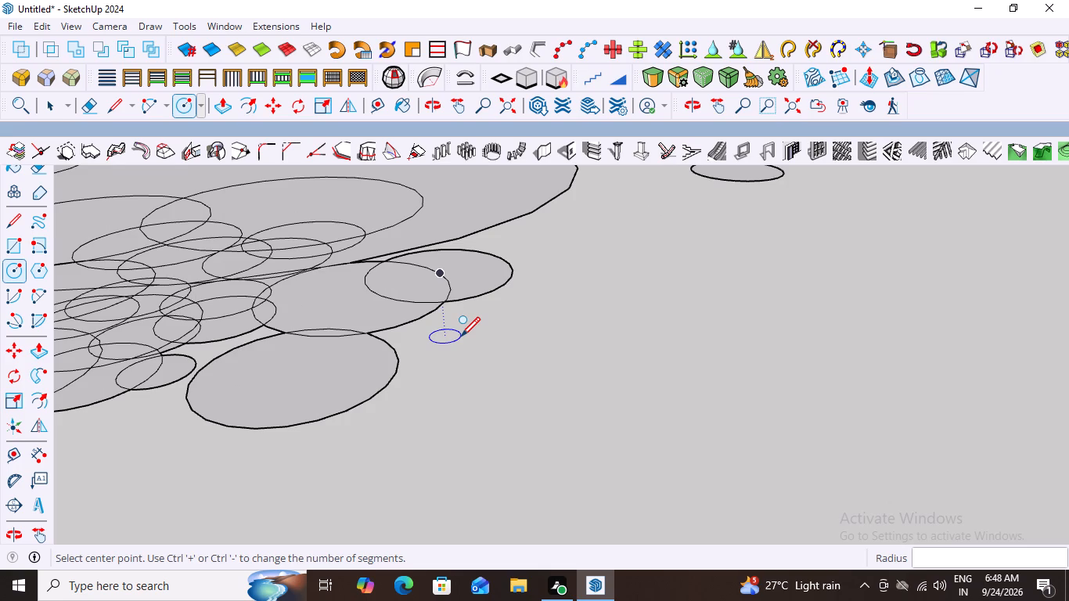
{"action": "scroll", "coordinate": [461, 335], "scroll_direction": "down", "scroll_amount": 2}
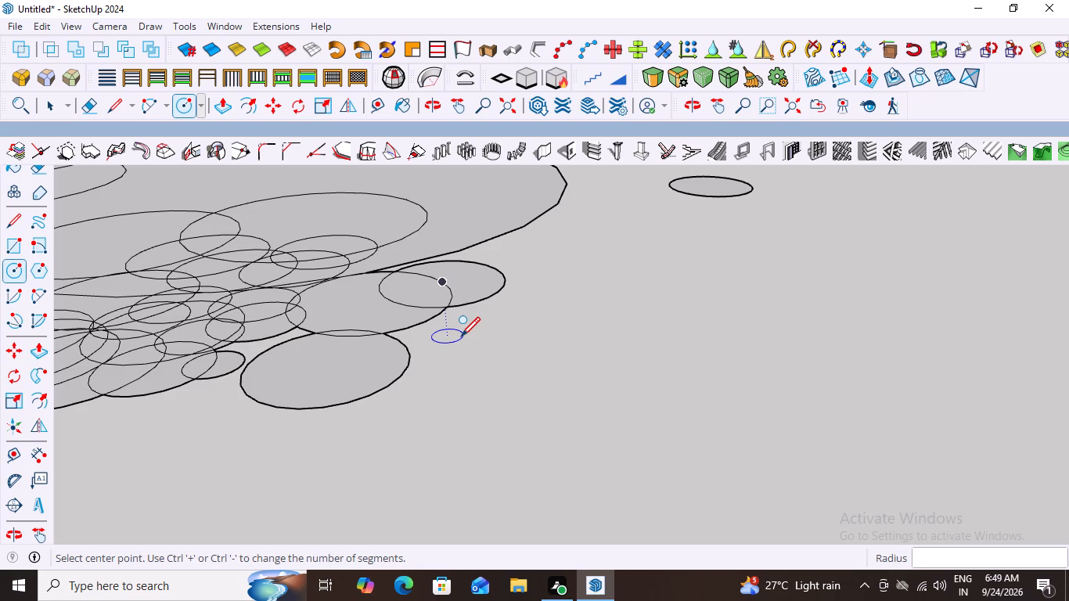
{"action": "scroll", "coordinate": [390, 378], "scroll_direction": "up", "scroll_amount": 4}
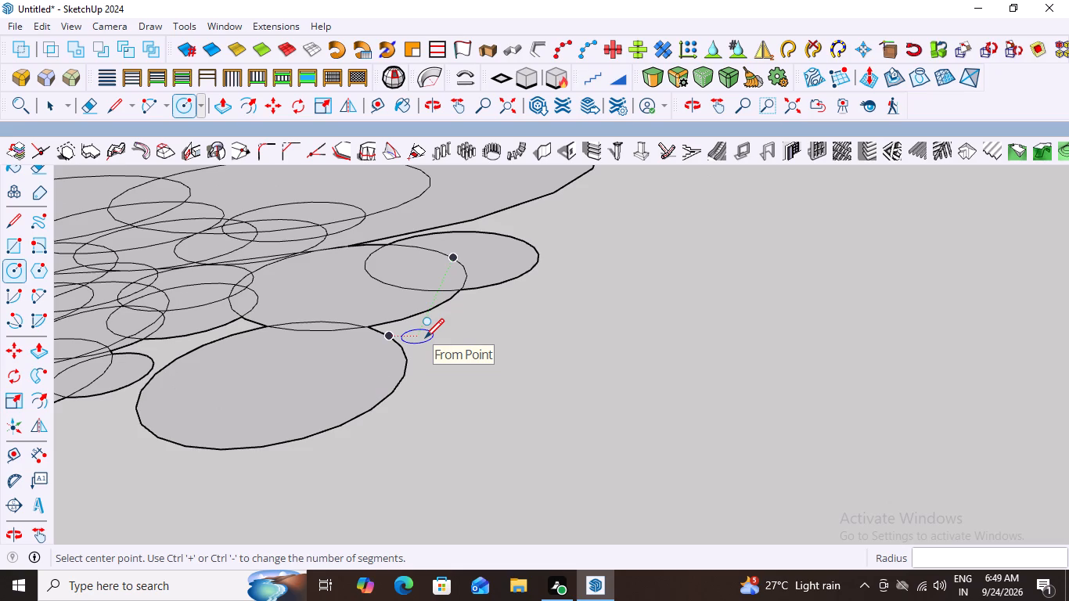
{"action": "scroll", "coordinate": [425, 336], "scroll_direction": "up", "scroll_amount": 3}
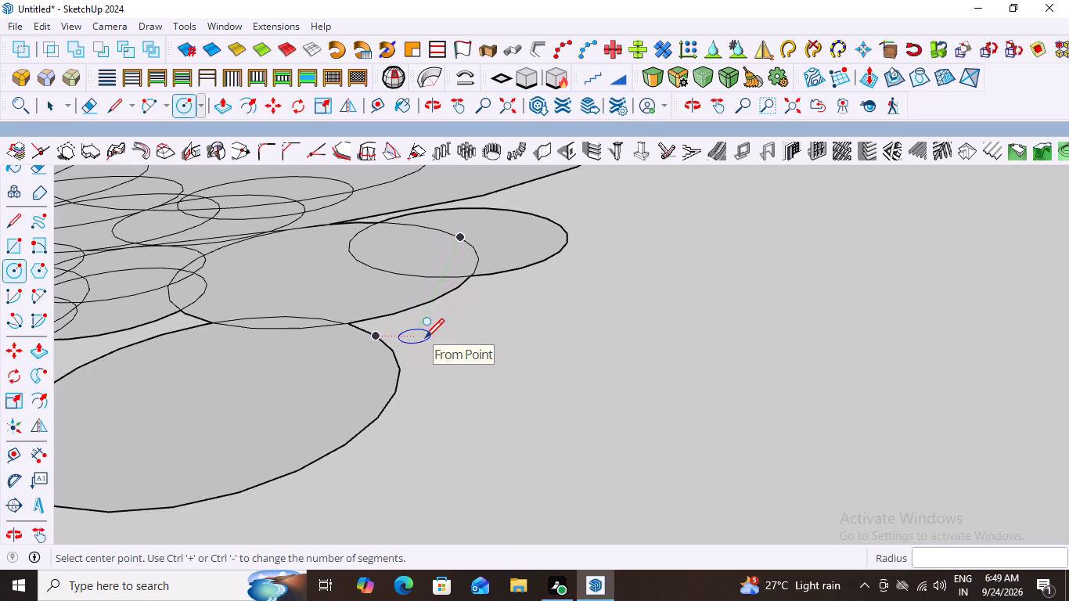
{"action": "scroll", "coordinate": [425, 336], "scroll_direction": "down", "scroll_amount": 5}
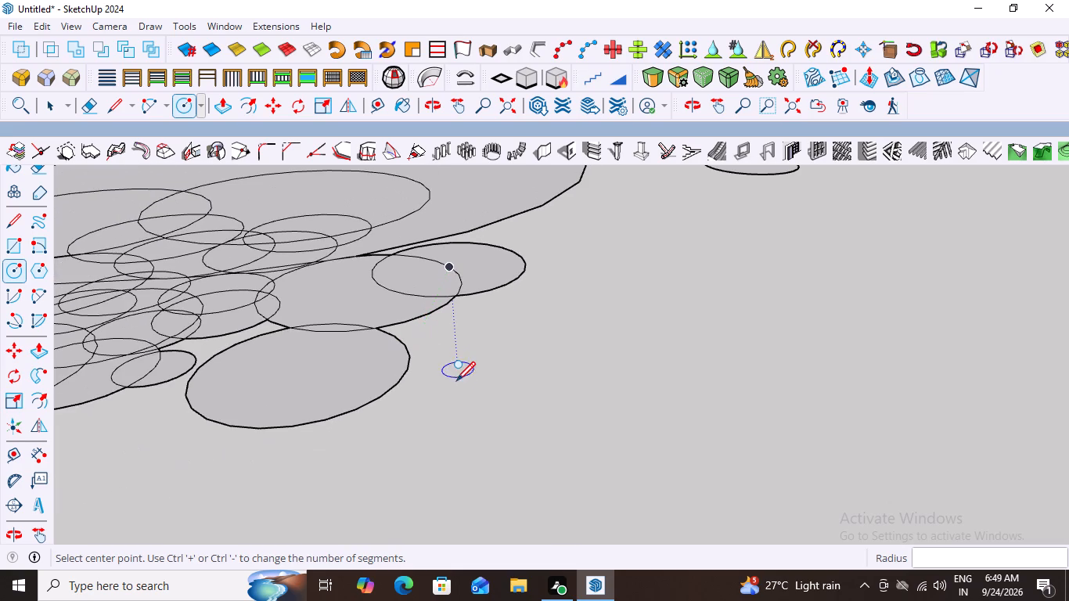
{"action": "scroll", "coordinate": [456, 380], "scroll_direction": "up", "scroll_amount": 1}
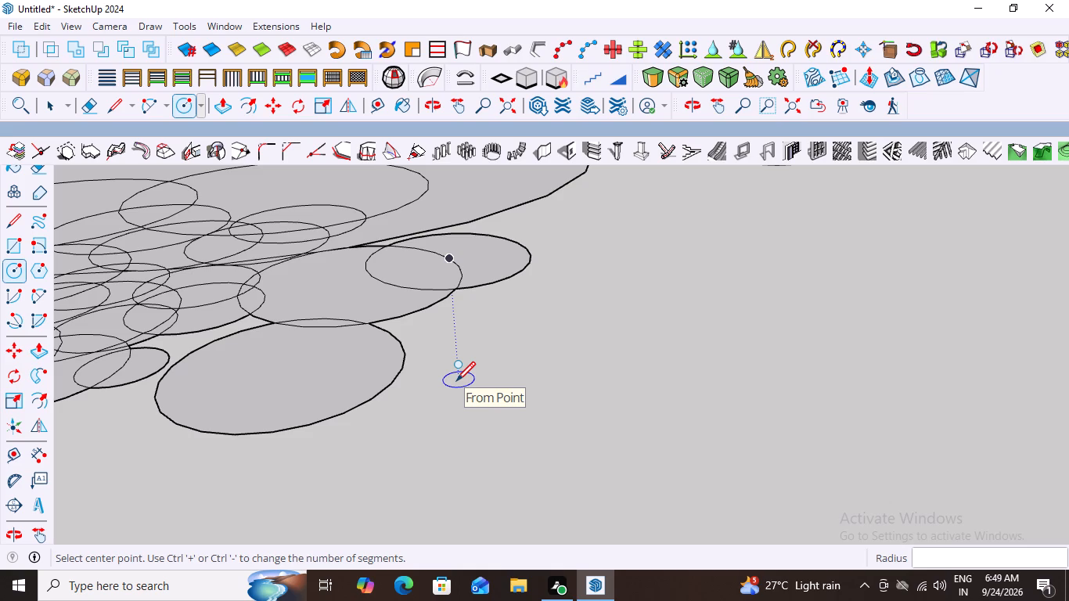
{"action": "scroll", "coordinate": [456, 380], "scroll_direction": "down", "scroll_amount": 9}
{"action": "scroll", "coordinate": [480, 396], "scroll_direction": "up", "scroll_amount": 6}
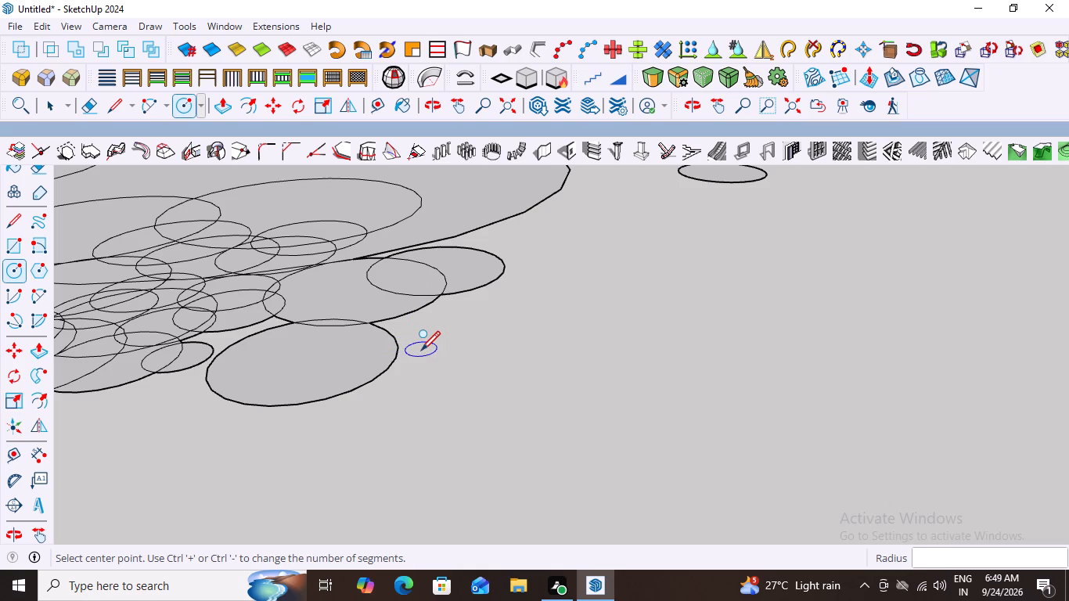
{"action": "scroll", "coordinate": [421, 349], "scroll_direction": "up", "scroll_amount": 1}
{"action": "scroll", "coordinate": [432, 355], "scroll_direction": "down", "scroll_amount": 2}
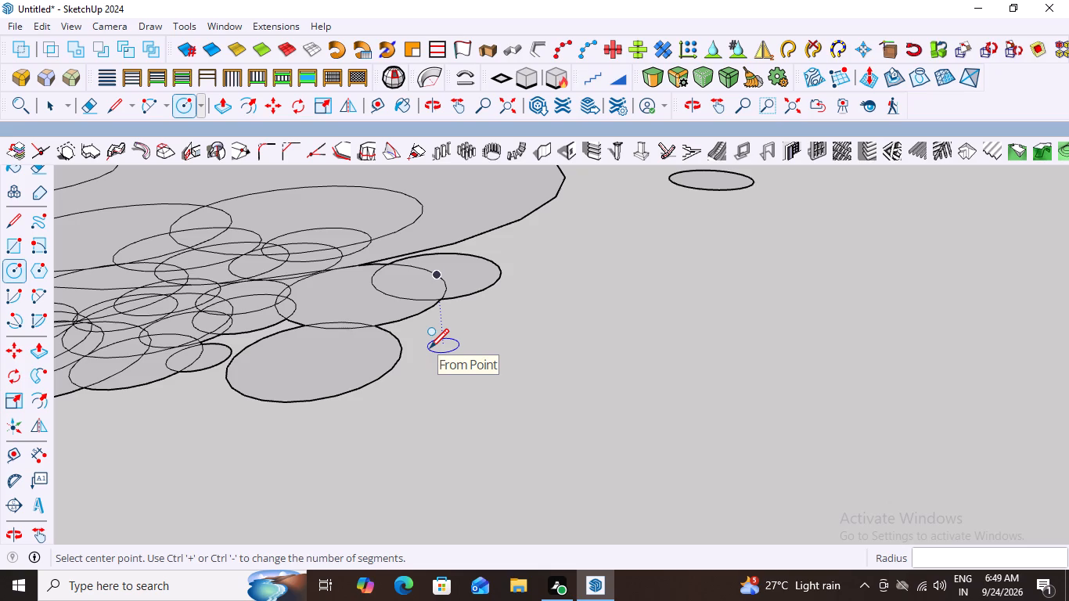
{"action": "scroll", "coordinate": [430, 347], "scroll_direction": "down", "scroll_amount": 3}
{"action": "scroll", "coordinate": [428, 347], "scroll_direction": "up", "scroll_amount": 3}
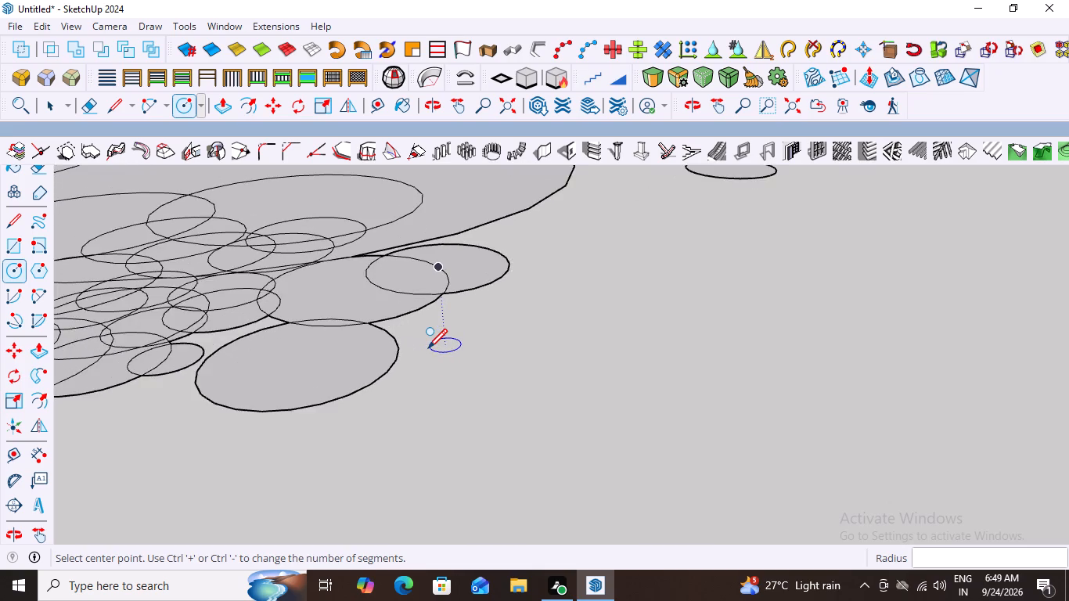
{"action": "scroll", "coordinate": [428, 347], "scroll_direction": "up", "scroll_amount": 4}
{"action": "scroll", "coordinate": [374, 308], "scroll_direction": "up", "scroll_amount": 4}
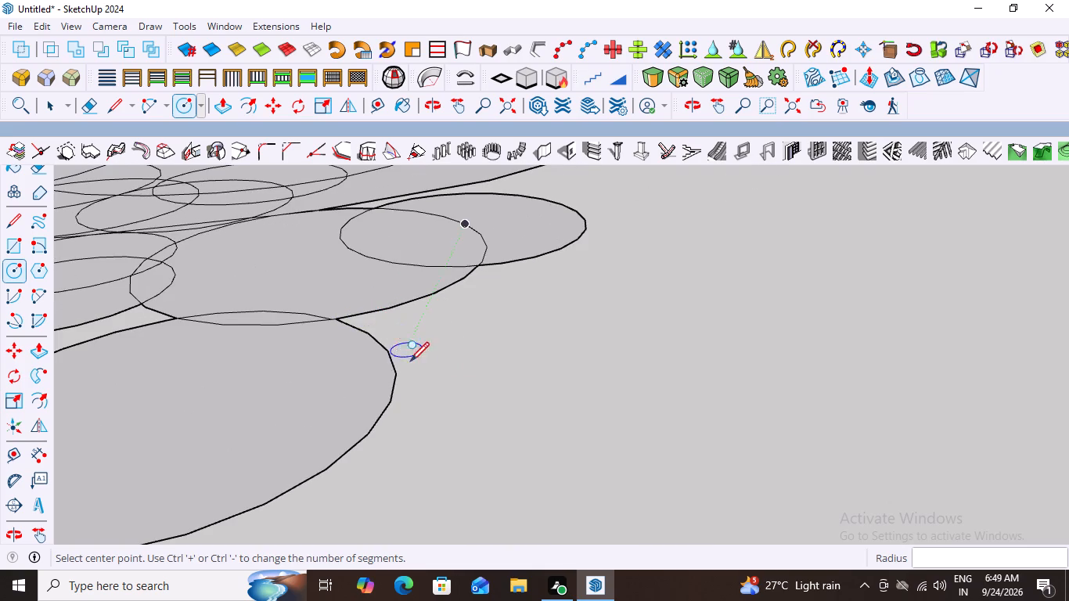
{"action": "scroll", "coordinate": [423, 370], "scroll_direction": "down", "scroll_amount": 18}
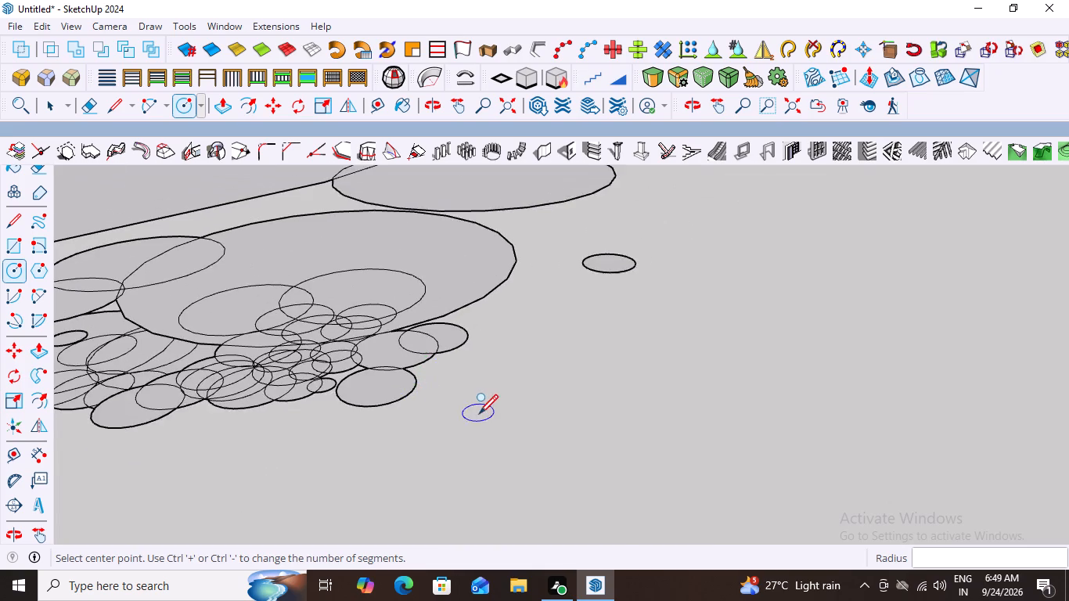
Draw a tiny circle, smaller than 1/16" radius, in the outer notch where the two slightly overlapping end circles meet.
{"action": "middle_click_drag", "start_coordinate": [479, 412], "coordinate": [401, 441]}
{"action": "scroll", "coordinate": [401, 441], "scroll_direction": "down", "scroll_amount": 6}
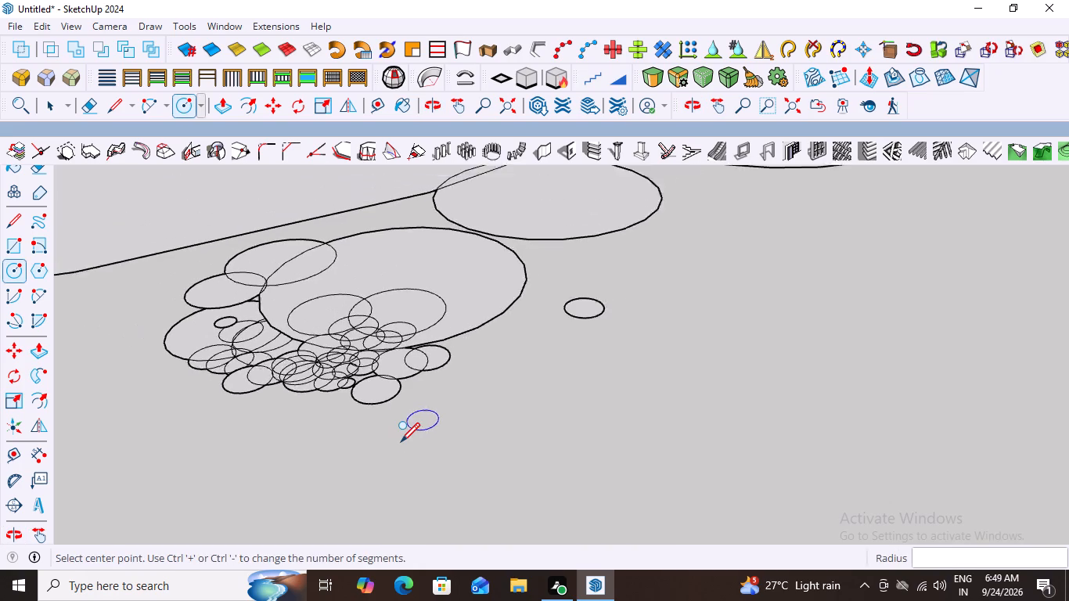
{"action": "scroll", "coordinate": [401, 441], "scroll_direction": "down", "scroll_amount": 1}
{"action": "scroll", "coordinate": [425, 411], "scroll_direction": "up", "scroll_amount": 9}
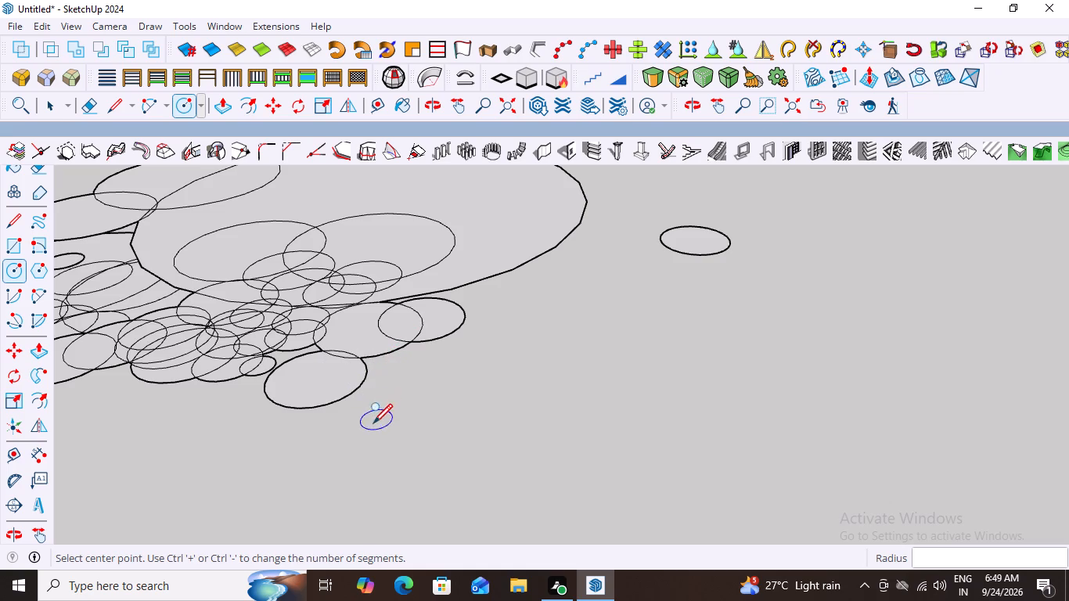
{"action": "scroll", "coordinate": [362, 449], "scroll_direction": "down", "scroll_amount": 3}
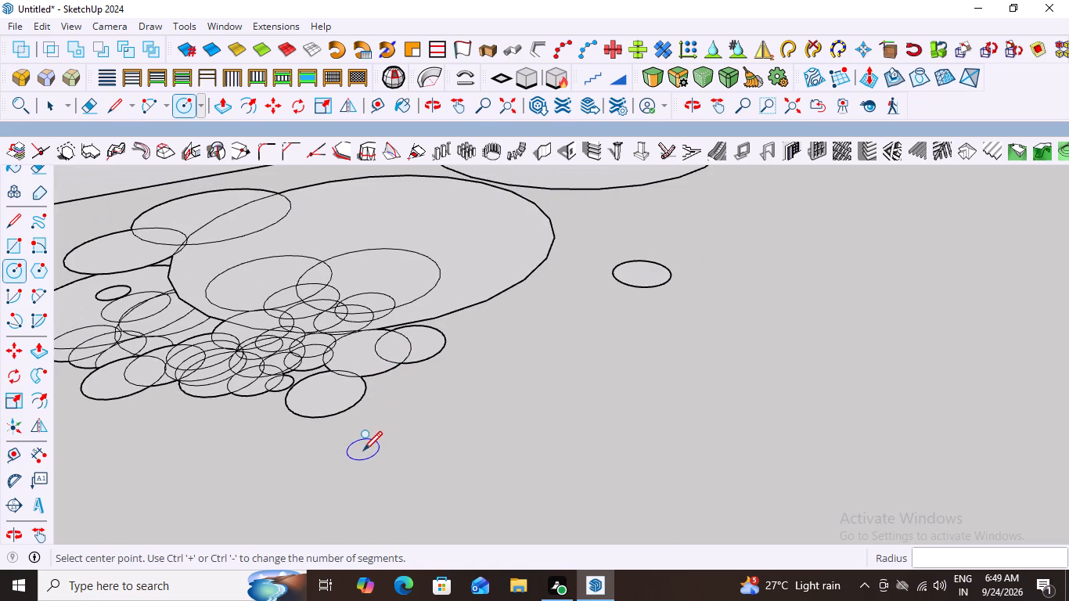
{"action": "scroll", "coordinate": [376, 444], "scroll_direction": "up", "scroll_amount": 3}
{"action": "scroll", "coordinate": [376, 444], "scroll_direction": "down", "scroll_amount": 6}
{"action": "scroll", "coordinate": [464, 430], "scroll_direction": "up", "scroll_amount": 2}
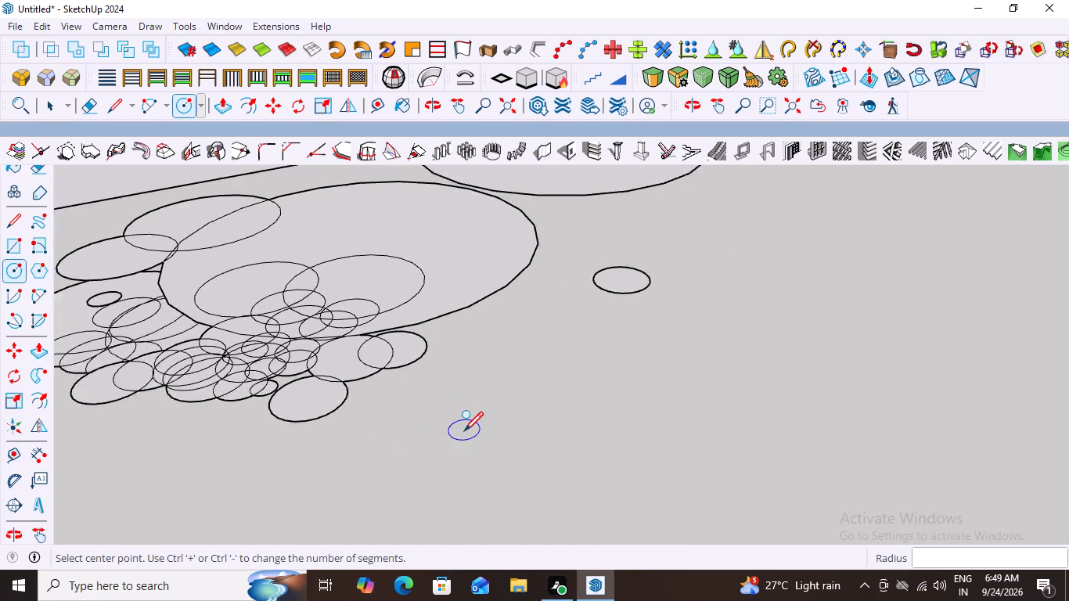
{"action": "scroll", "coordinate": [464, 430], "scroll_direction": "up", "scroll_amount": 3}
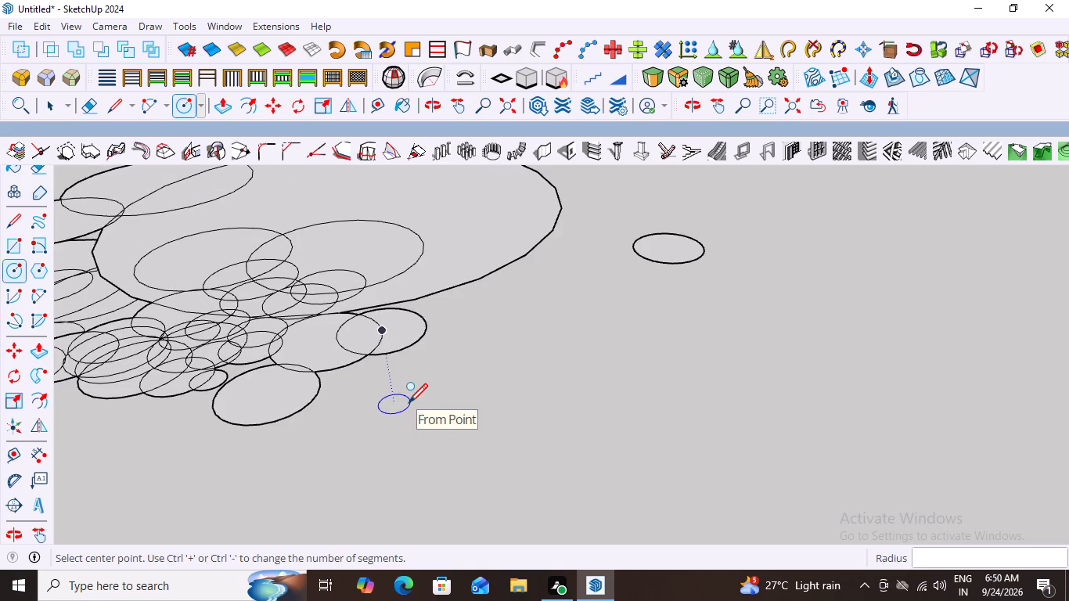
{"action": "left_click", "coordinate": [324, 373]}
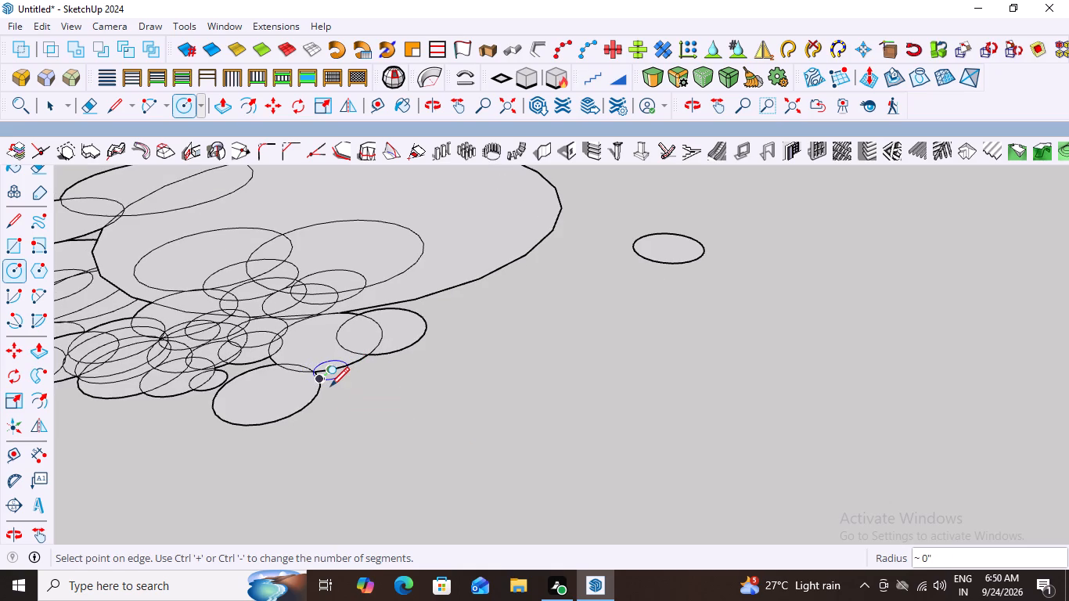
{"action": "left_click", "coordinate": [330, 385]}
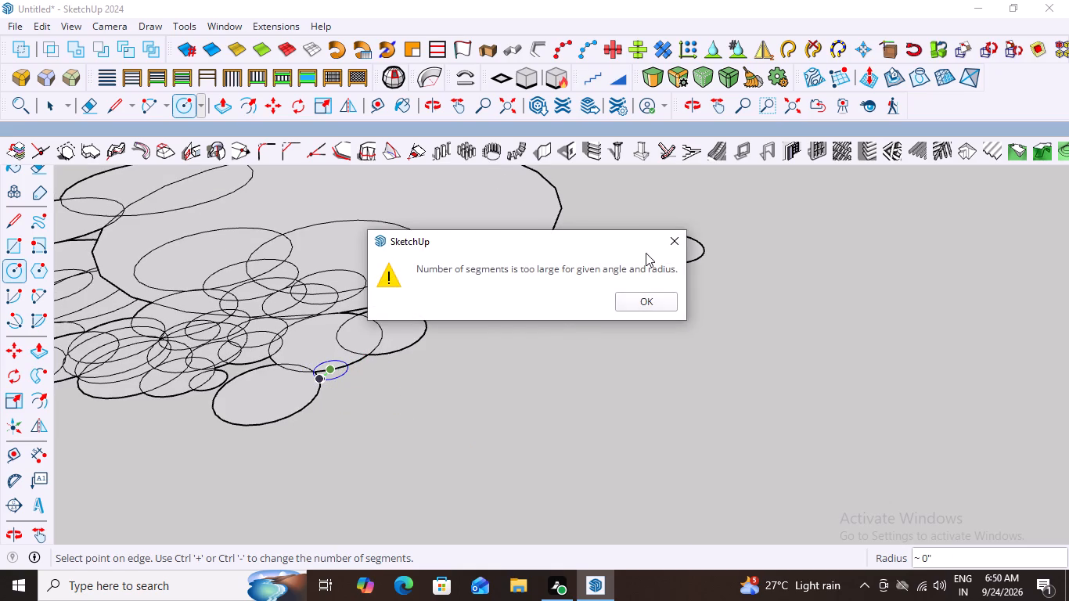
{"action": "left_click", "coordinate": [668, 240]}
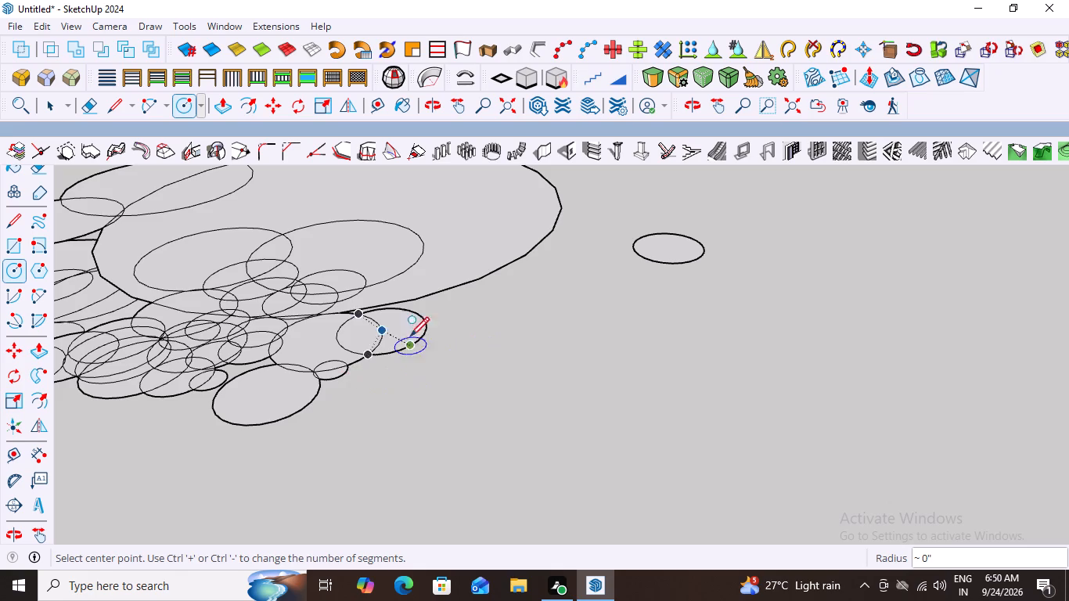
Draw a circle of about 1/8" radius overlapping the outermost end circle of the small-circle cluster, against the large circle's edge.
{"action": "left_click", "coordinate": [446, 318]}
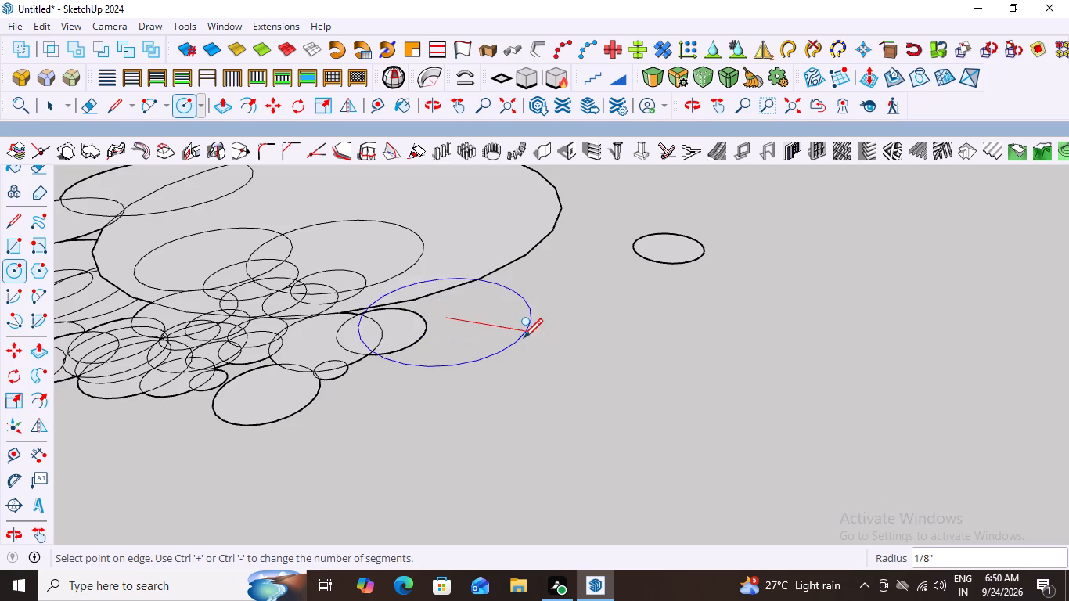
{"action": "left_click", "coordinate": [455, 320]}
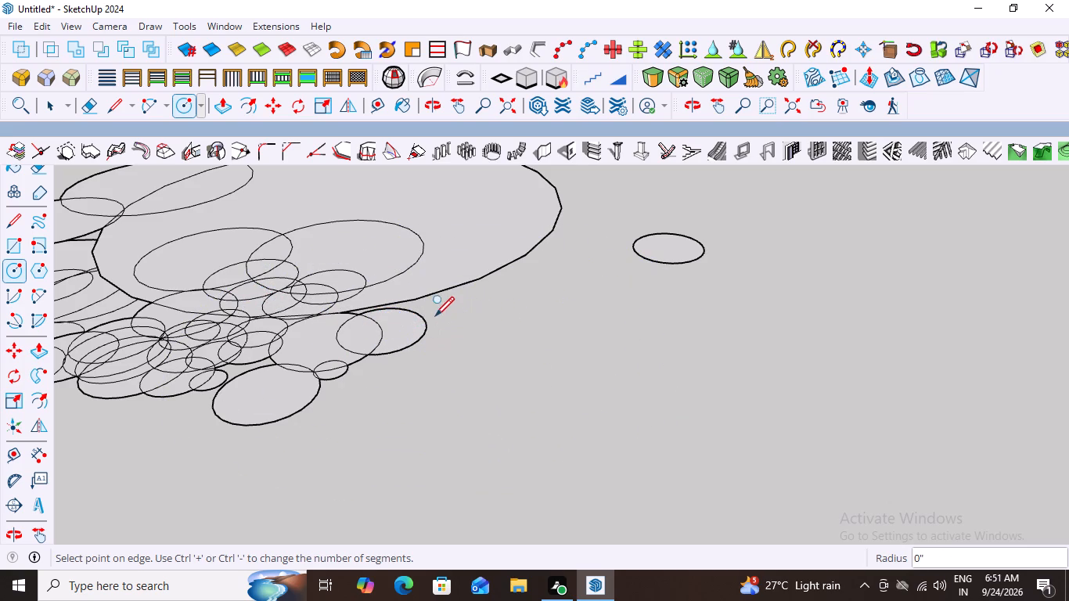
{"action": "scroll", "coordinate": [434, 308], "scroll_direction": "up", "scroll_amount": 2}
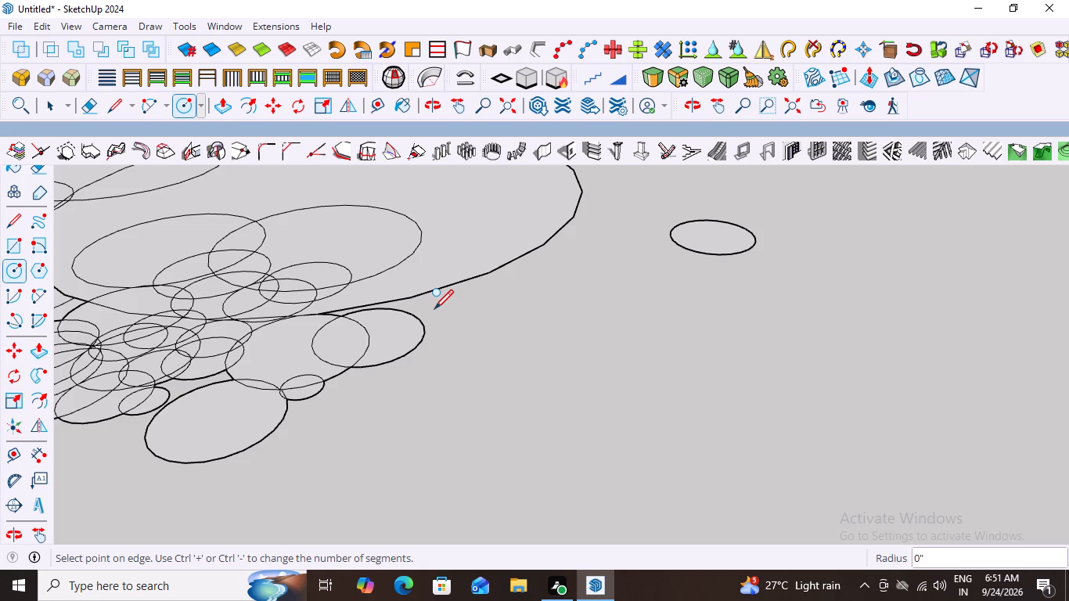
{"action": "scroll", "coordinate": [421, 377], "scroll_direction": "down", "scroll_amount": 4}
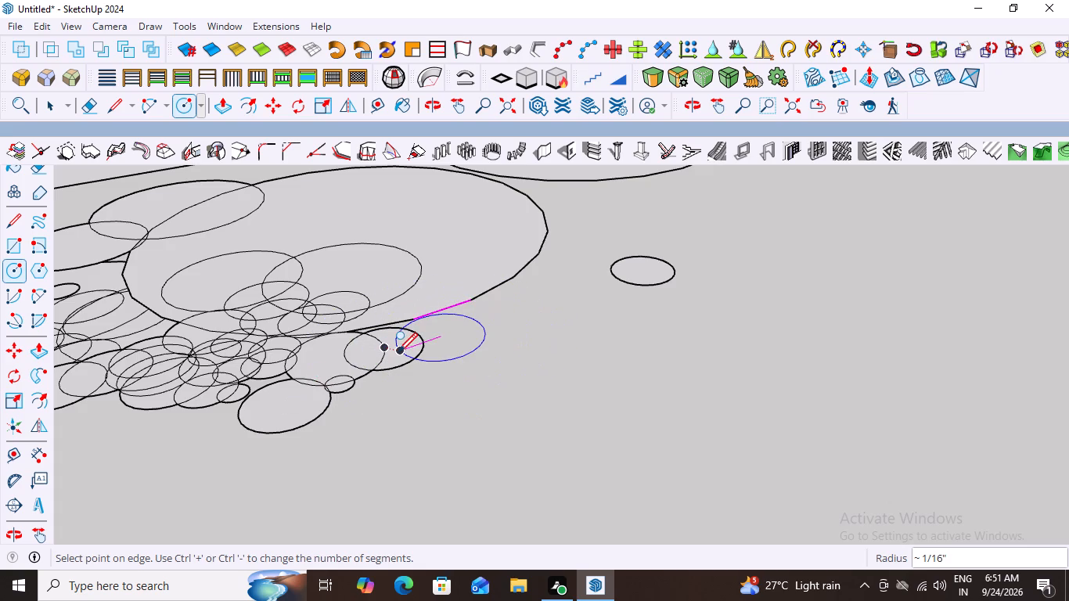
{"action": "scroll", "coordinate": [405, 347], "scroll_direction": "down", "scroll_amount": 1}
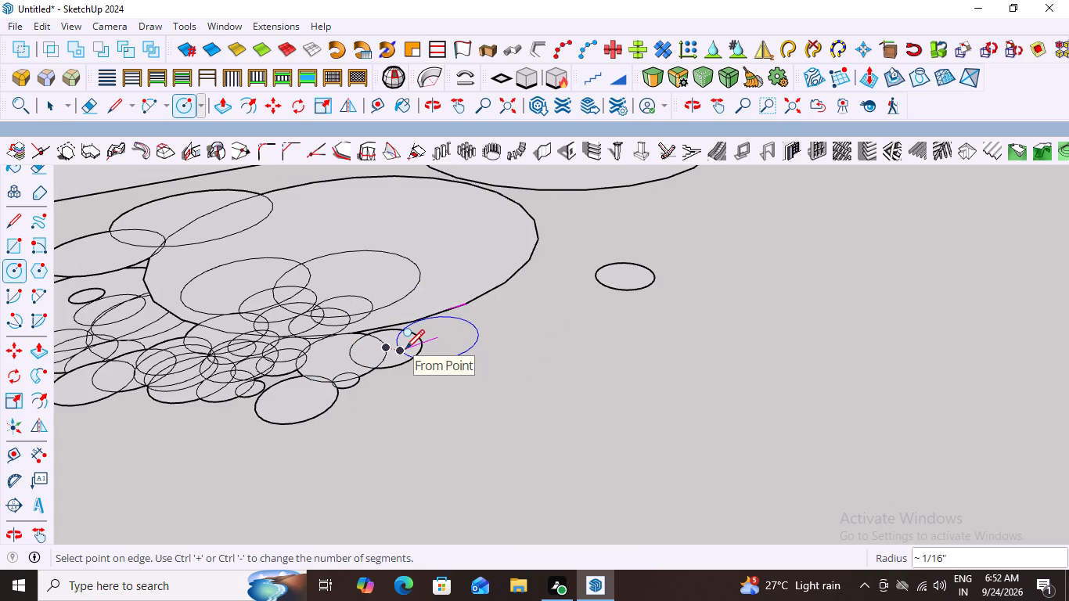
{"action": "scroll", "coordinate": [405, 347], "scroll_direction": "up", "scroll_amount": 2}
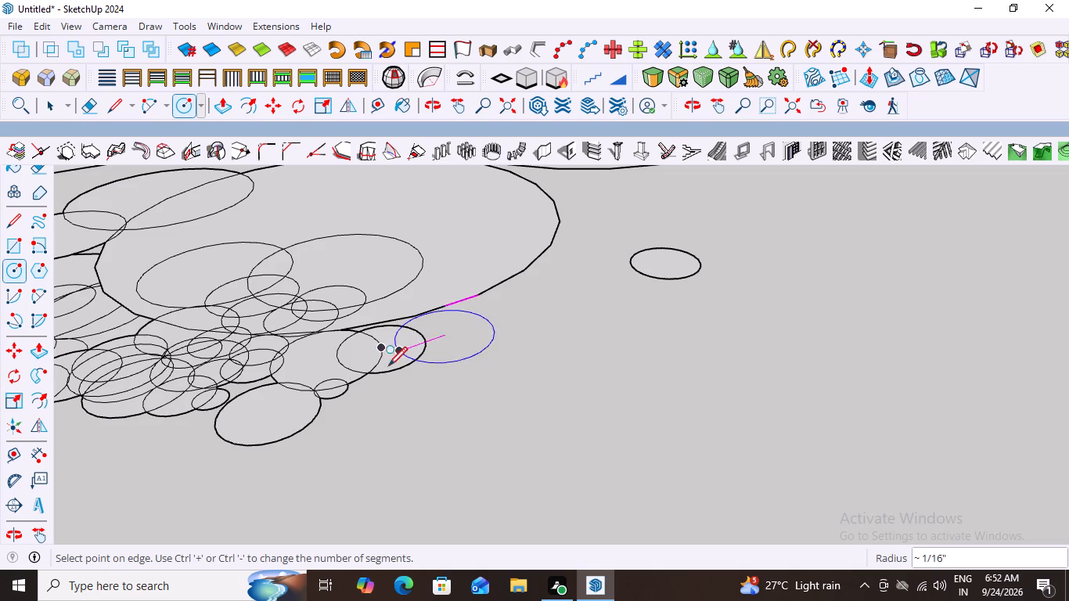
{"action": "scroll", "coordinate": [376, 373], "scroll_direction": "down", "scroll_amount": 5}
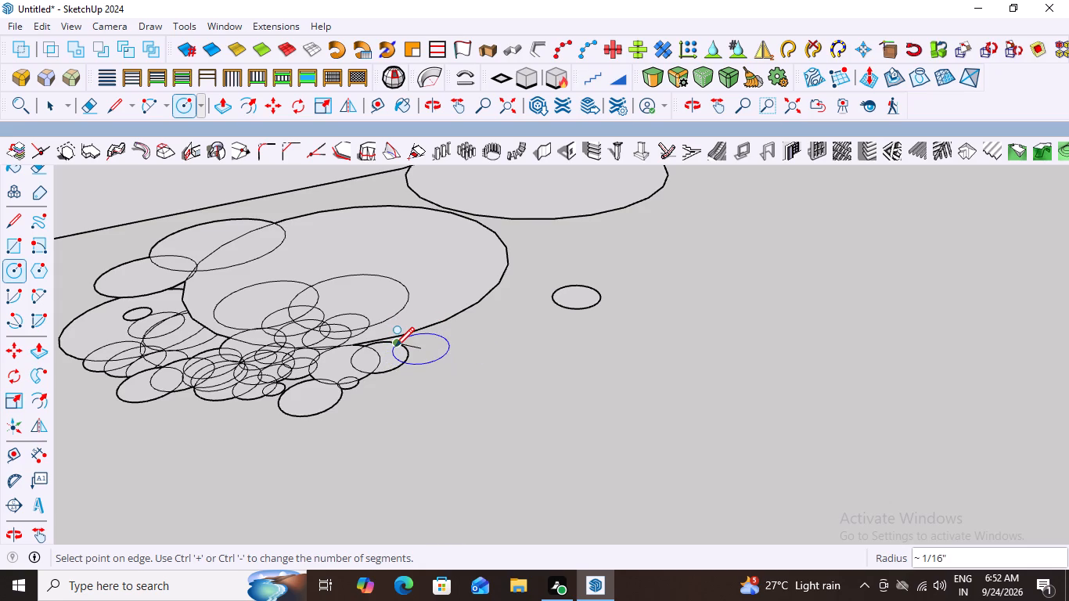
{"action": "scroll", "coordinate": [395, 345], "scroll_direction": "up", "scroll_amount": 2}
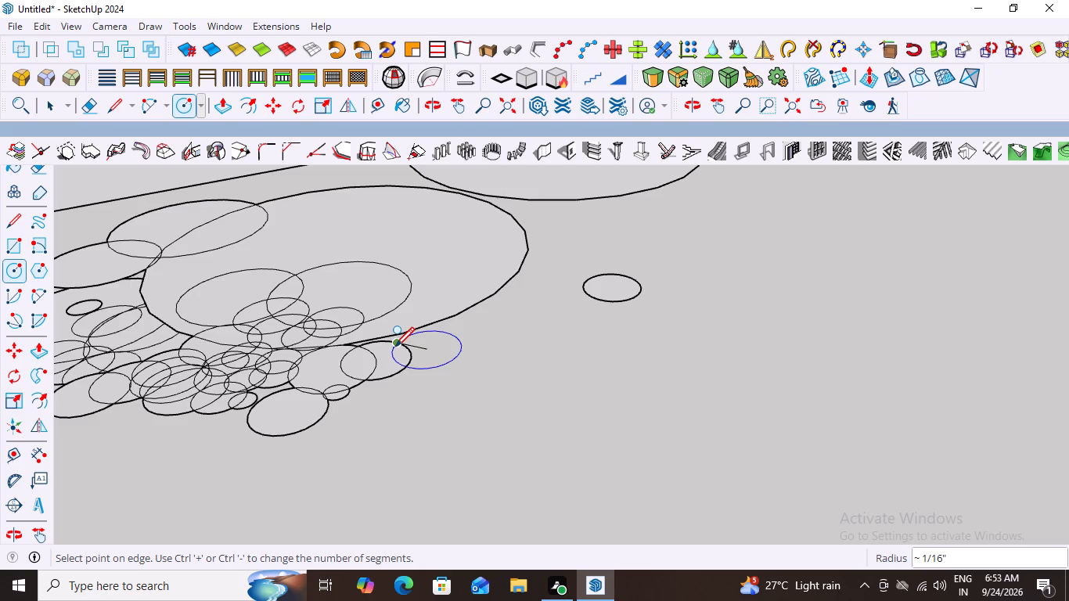
{"action": "scroll", "coordinate": [236, 289], "scroll_direction": "down", "scroll_amount": 6}
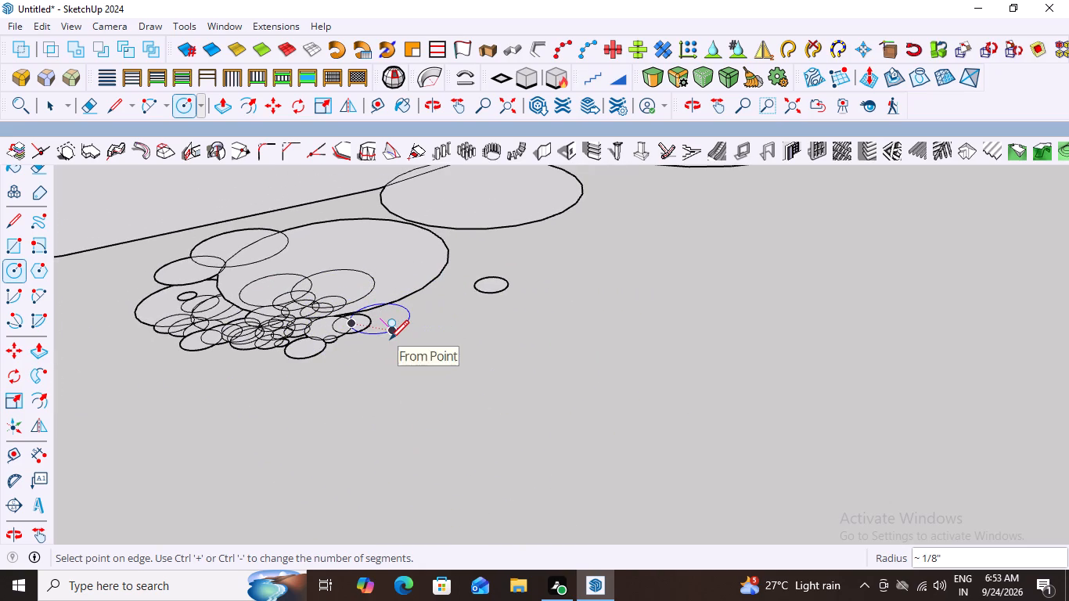
{"action": "left_click", "coordinate": [390, 338]}
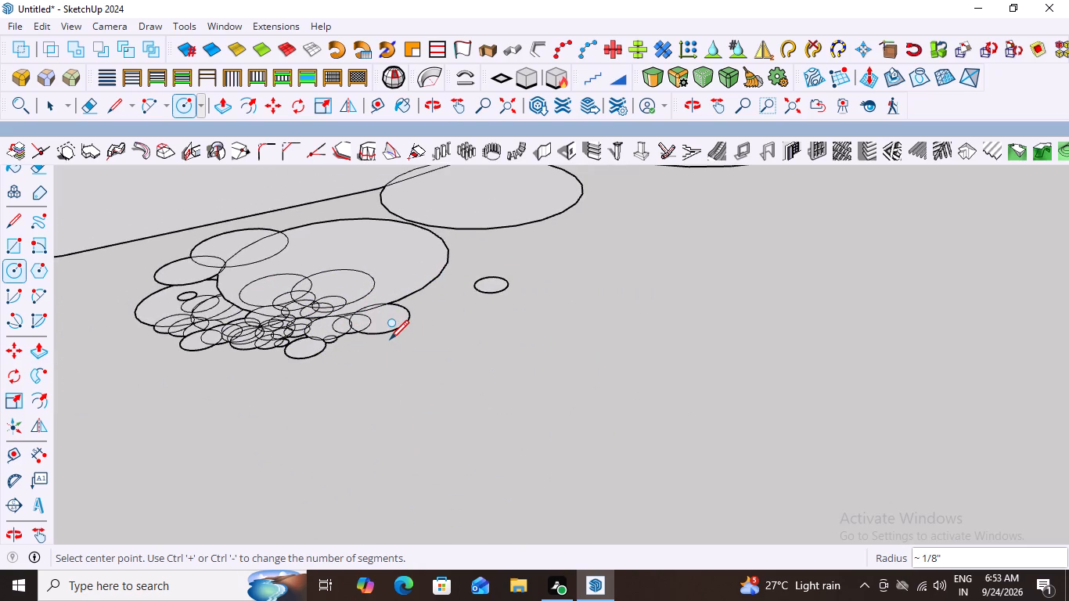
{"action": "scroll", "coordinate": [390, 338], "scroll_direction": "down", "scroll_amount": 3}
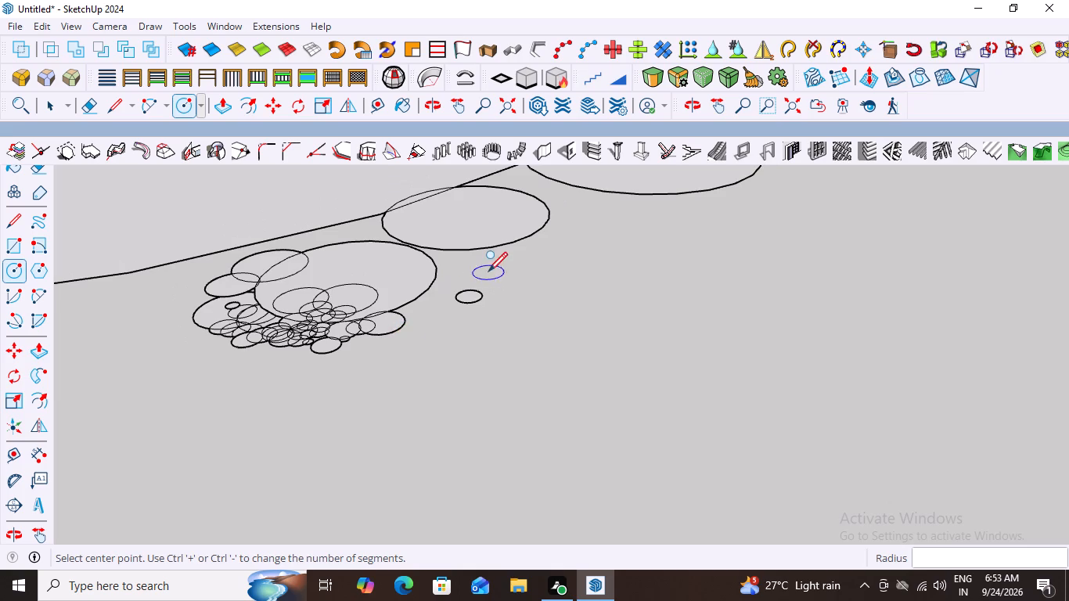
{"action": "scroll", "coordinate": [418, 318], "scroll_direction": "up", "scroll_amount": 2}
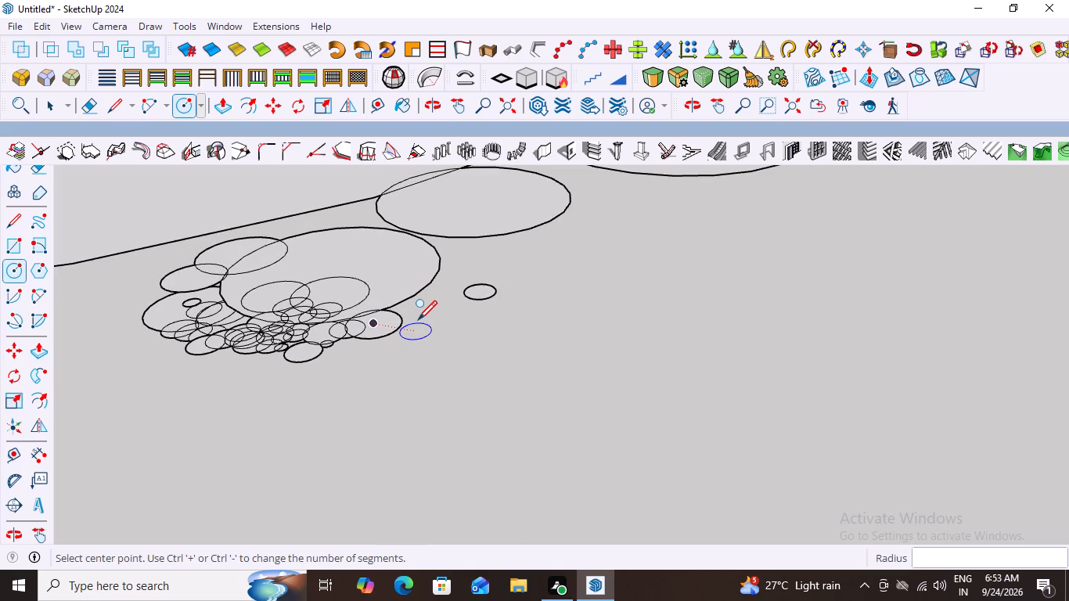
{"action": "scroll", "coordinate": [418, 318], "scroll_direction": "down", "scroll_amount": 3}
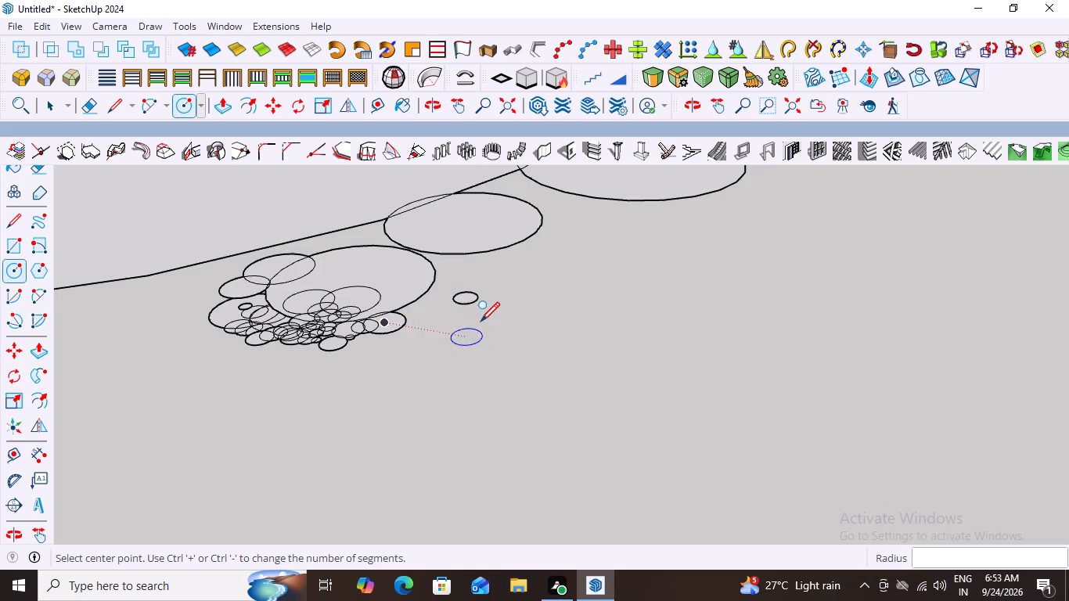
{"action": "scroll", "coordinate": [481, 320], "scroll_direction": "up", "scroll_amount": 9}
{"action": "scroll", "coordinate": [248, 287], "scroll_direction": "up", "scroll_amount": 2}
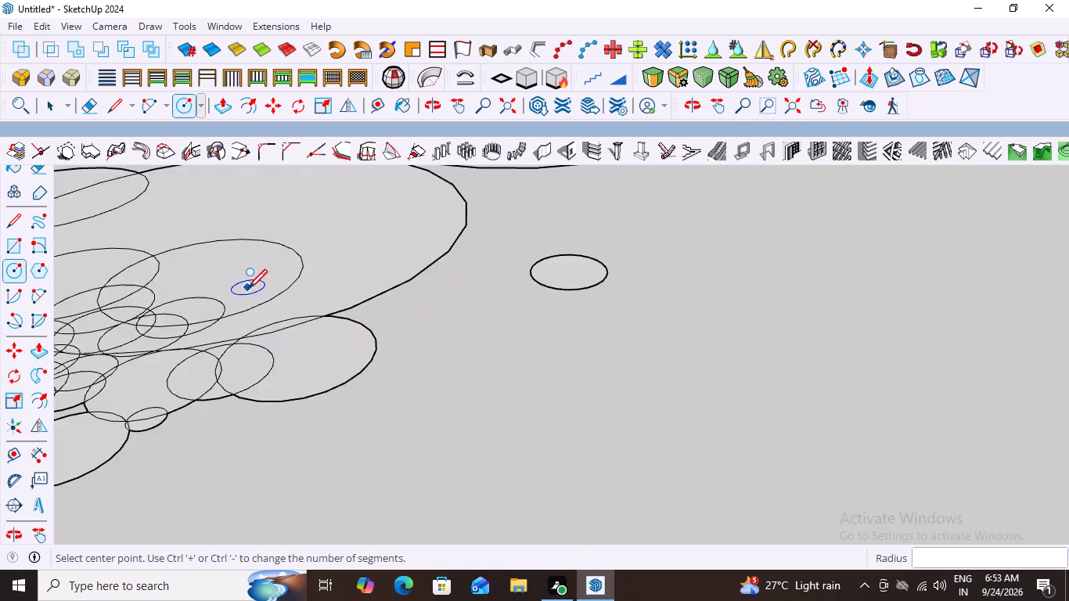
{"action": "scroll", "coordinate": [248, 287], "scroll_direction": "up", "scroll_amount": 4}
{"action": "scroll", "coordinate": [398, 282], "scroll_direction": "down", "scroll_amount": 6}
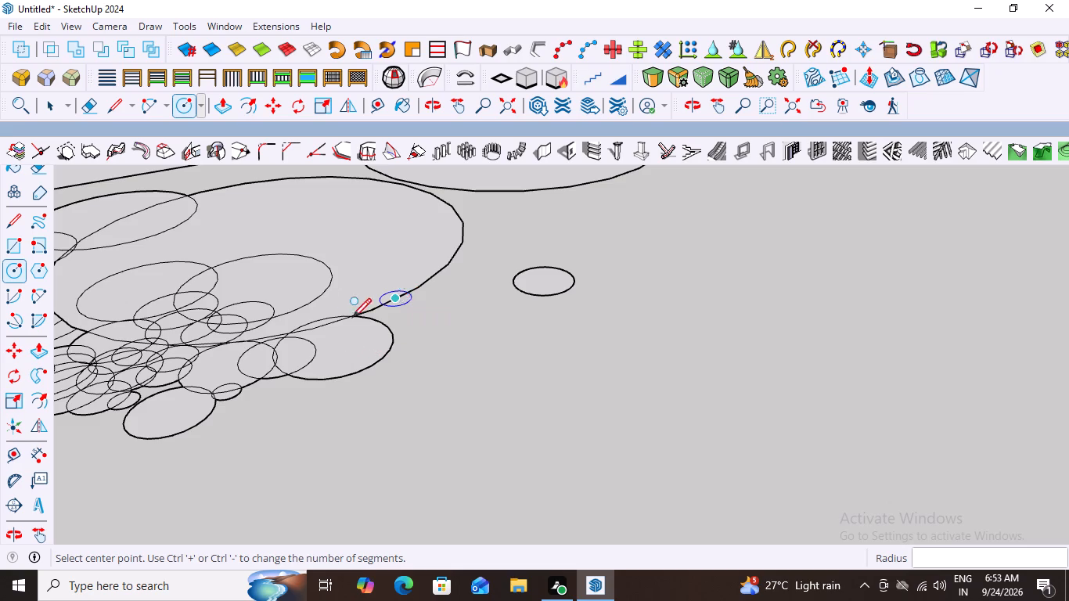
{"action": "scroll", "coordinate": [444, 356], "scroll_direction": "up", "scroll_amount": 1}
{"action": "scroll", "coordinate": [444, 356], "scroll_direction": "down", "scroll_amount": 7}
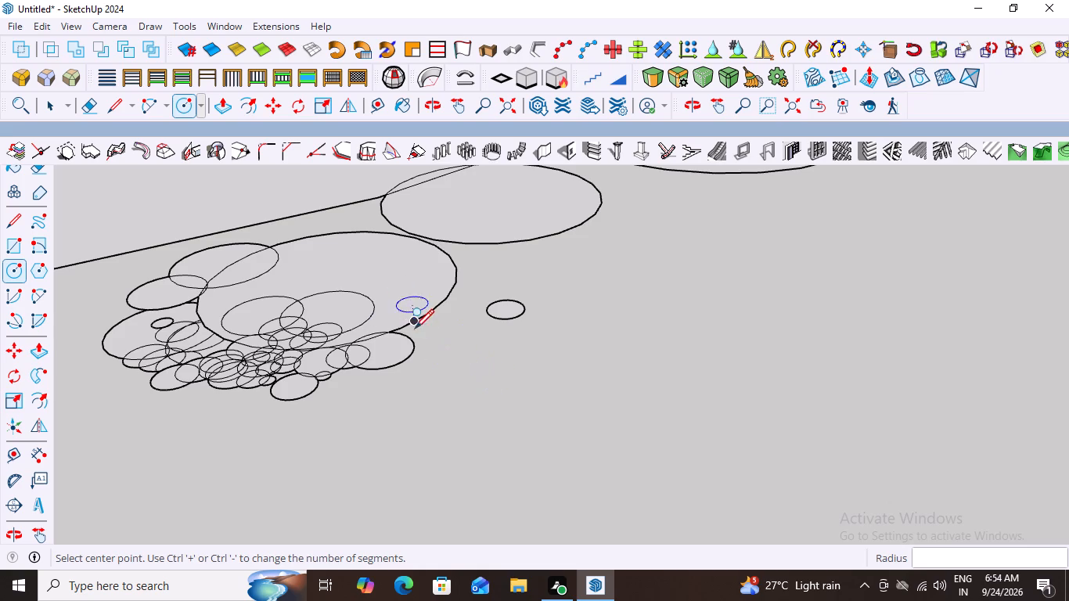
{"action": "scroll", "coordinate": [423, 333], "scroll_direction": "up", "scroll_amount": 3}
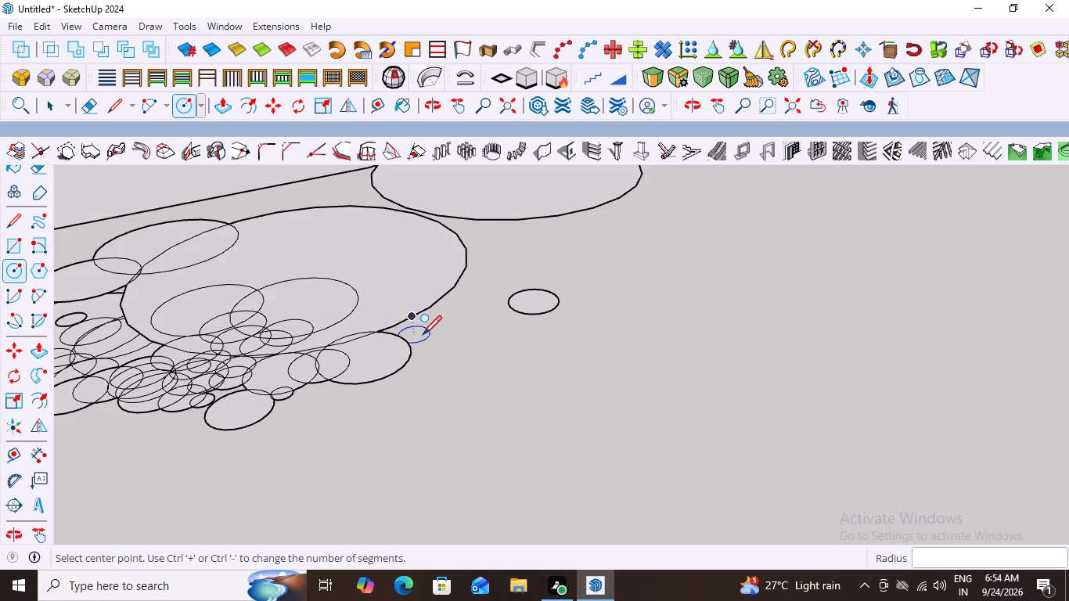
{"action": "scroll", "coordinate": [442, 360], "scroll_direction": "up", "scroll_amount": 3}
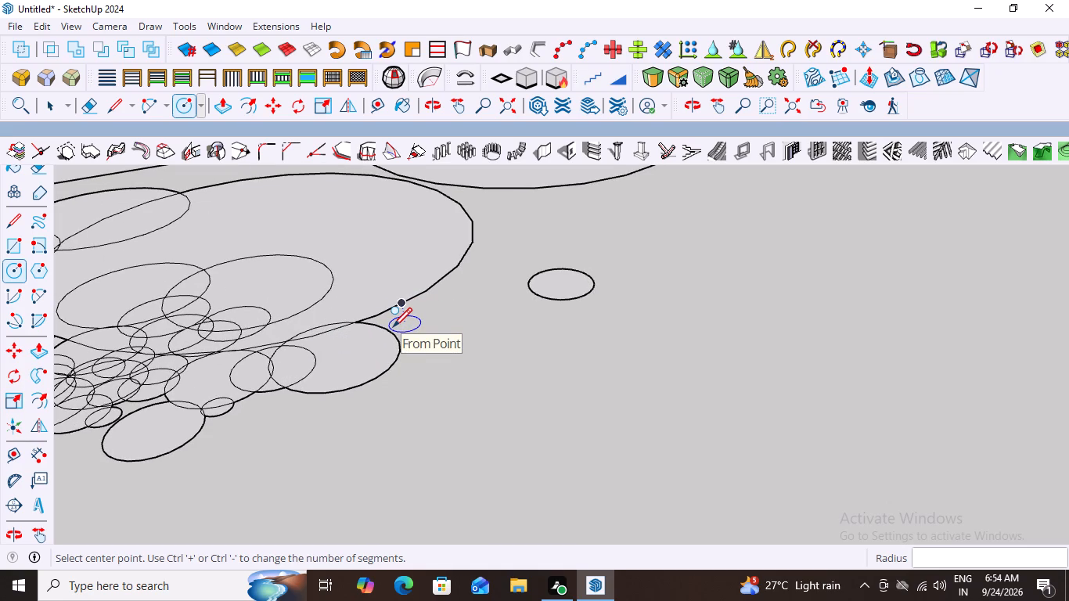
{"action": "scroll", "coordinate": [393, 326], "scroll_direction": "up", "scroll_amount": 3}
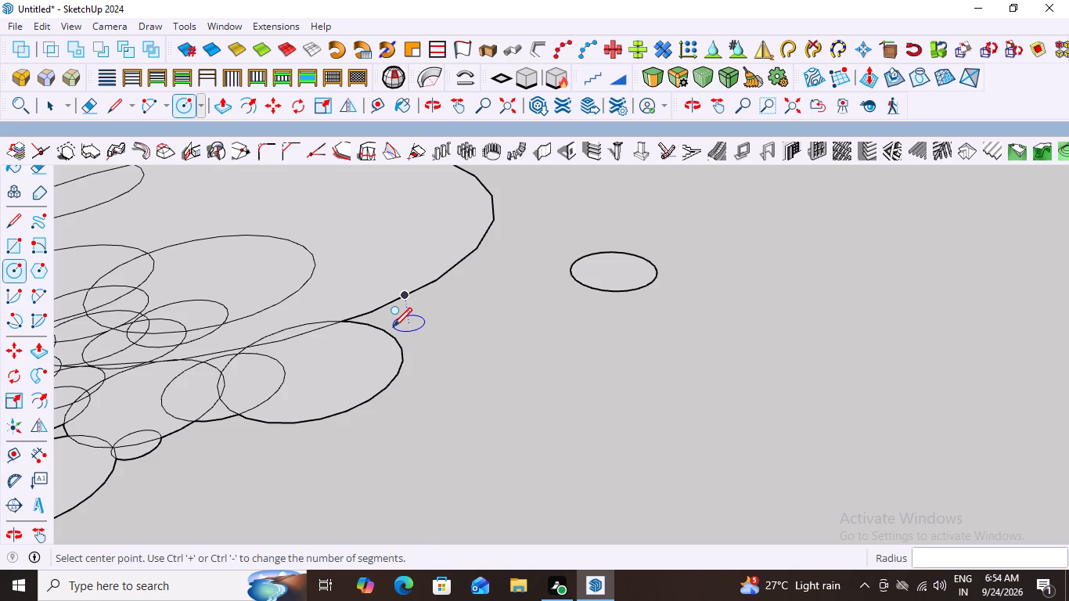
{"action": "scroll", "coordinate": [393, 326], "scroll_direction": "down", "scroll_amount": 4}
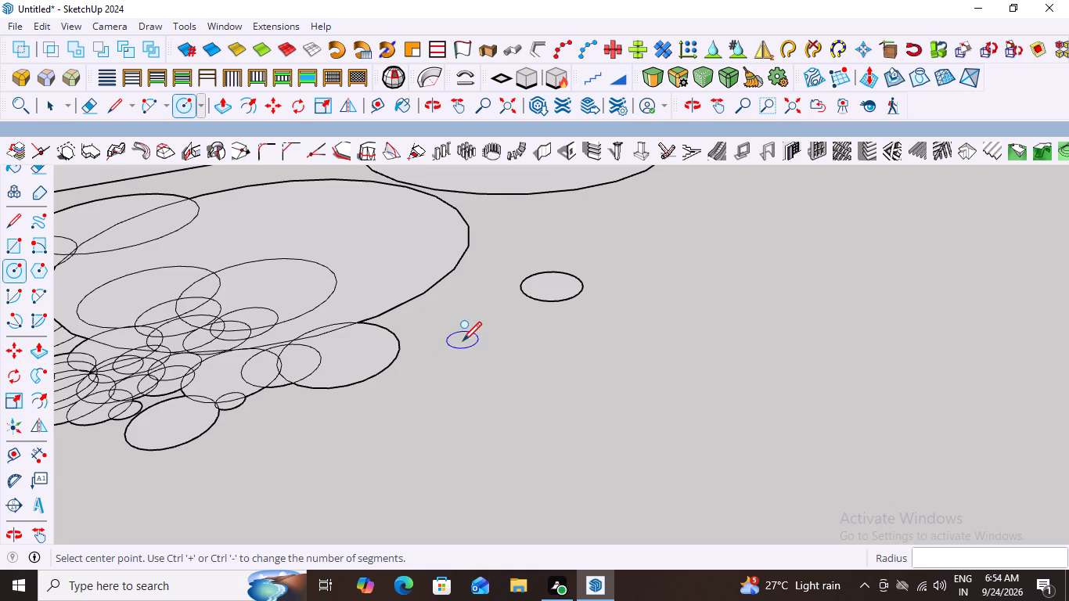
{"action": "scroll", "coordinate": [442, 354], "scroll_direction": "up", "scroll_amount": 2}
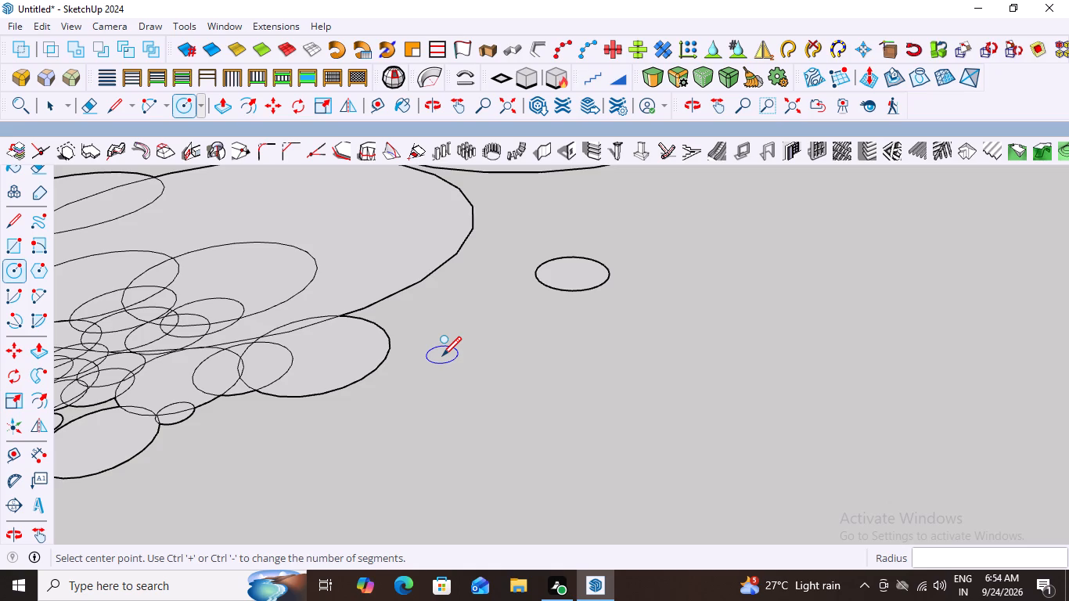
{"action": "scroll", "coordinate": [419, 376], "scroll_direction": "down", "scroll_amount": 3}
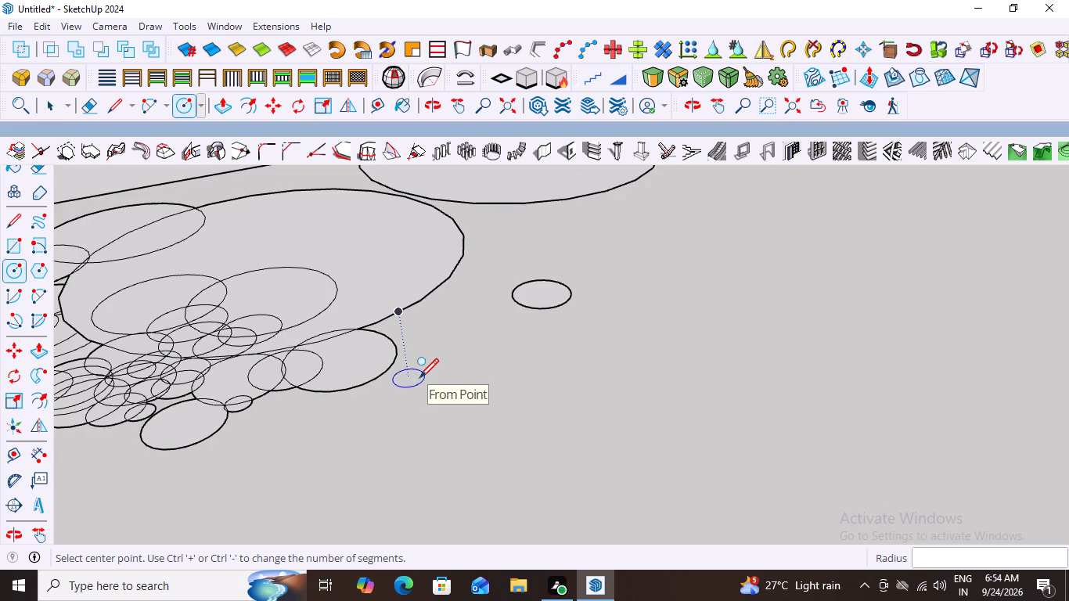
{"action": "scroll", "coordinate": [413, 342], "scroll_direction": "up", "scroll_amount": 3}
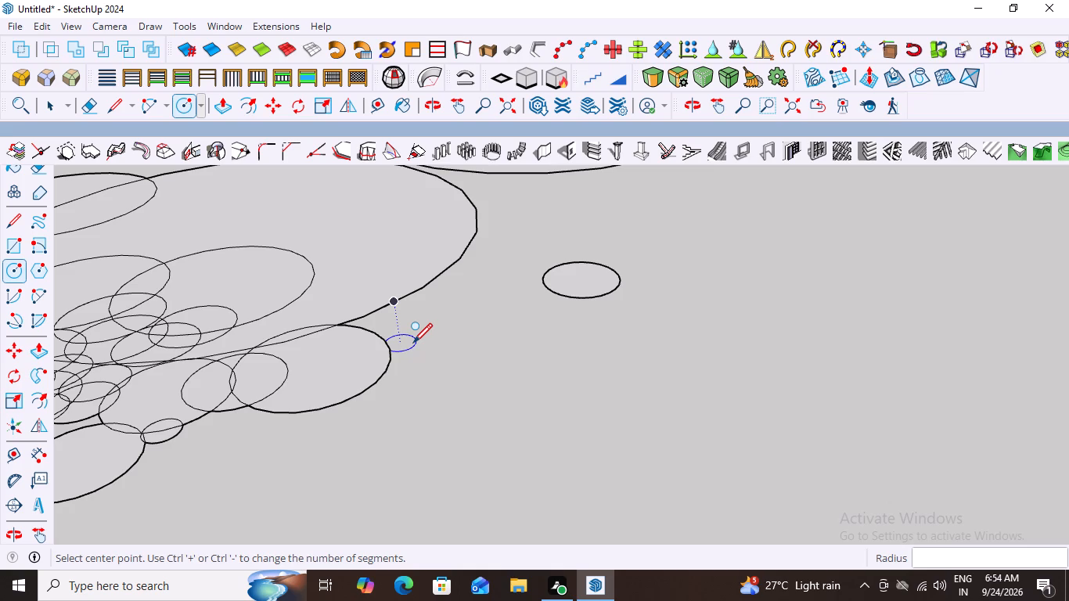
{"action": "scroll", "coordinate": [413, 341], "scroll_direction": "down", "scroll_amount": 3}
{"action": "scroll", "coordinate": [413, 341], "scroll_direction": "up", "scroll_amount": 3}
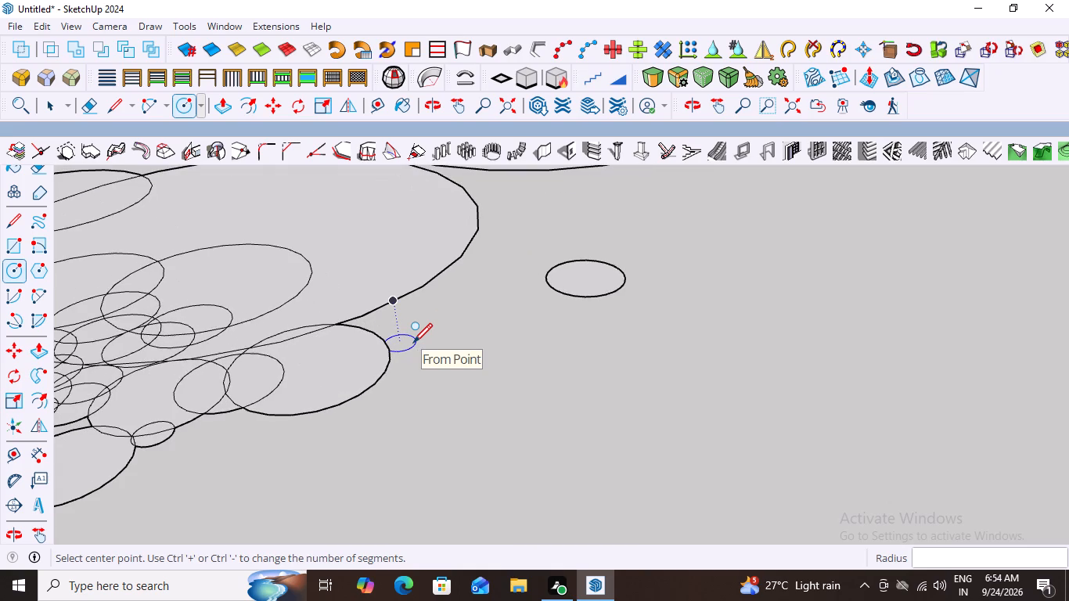
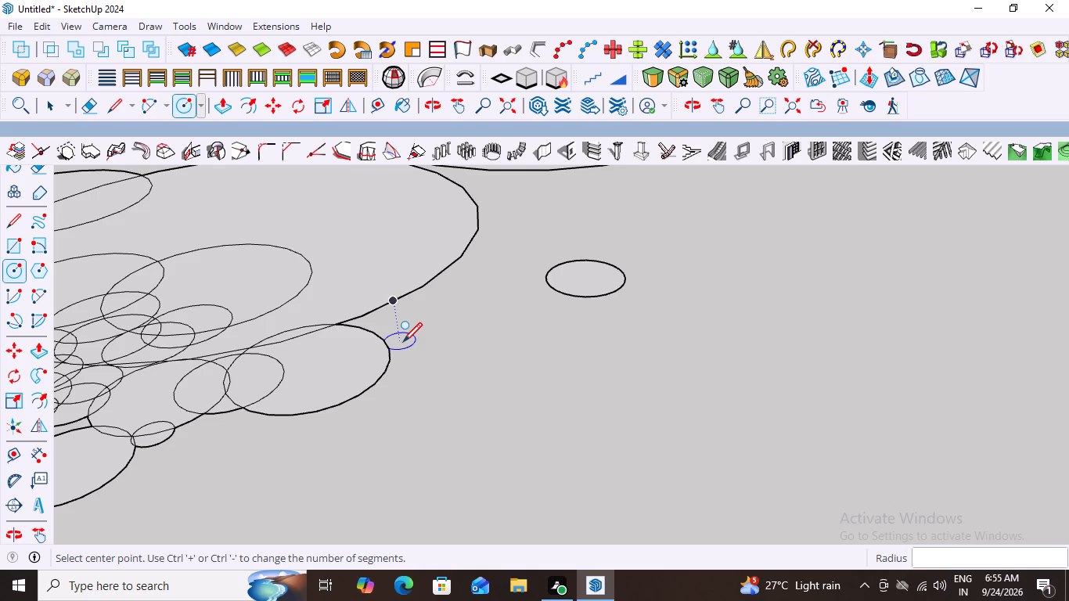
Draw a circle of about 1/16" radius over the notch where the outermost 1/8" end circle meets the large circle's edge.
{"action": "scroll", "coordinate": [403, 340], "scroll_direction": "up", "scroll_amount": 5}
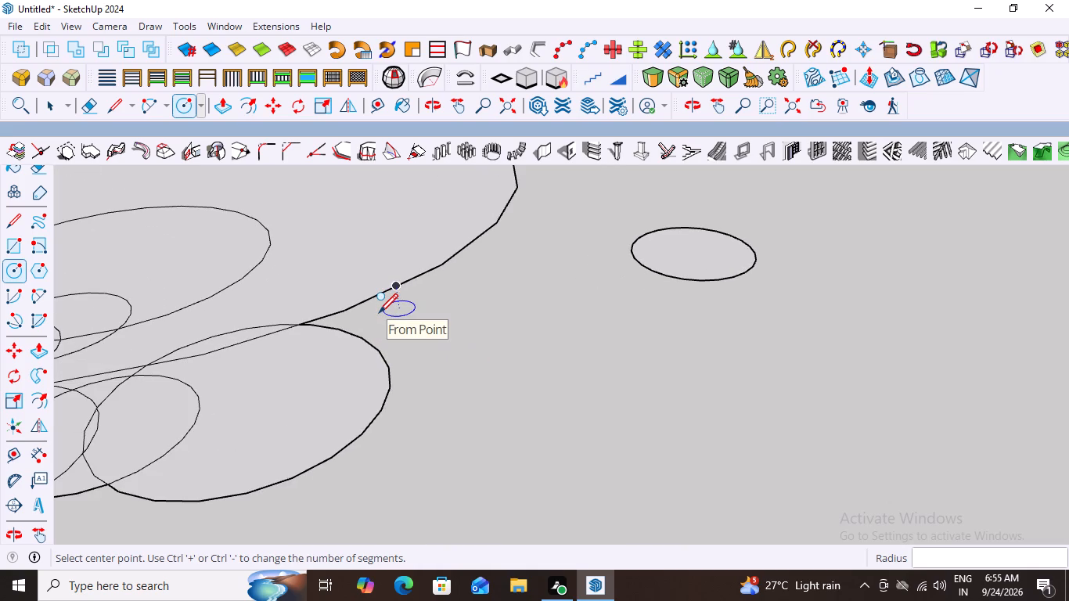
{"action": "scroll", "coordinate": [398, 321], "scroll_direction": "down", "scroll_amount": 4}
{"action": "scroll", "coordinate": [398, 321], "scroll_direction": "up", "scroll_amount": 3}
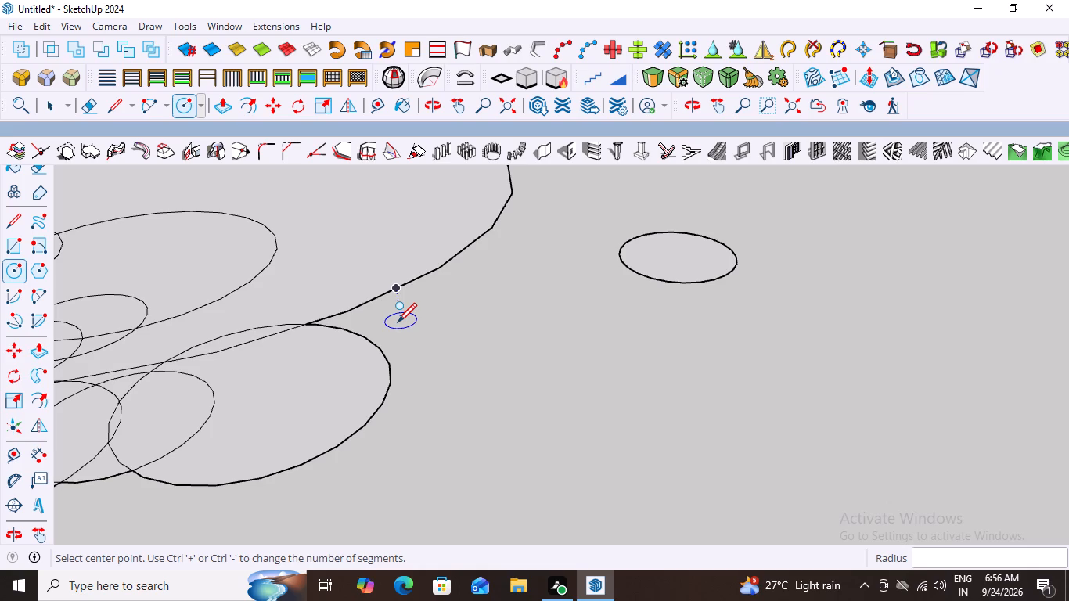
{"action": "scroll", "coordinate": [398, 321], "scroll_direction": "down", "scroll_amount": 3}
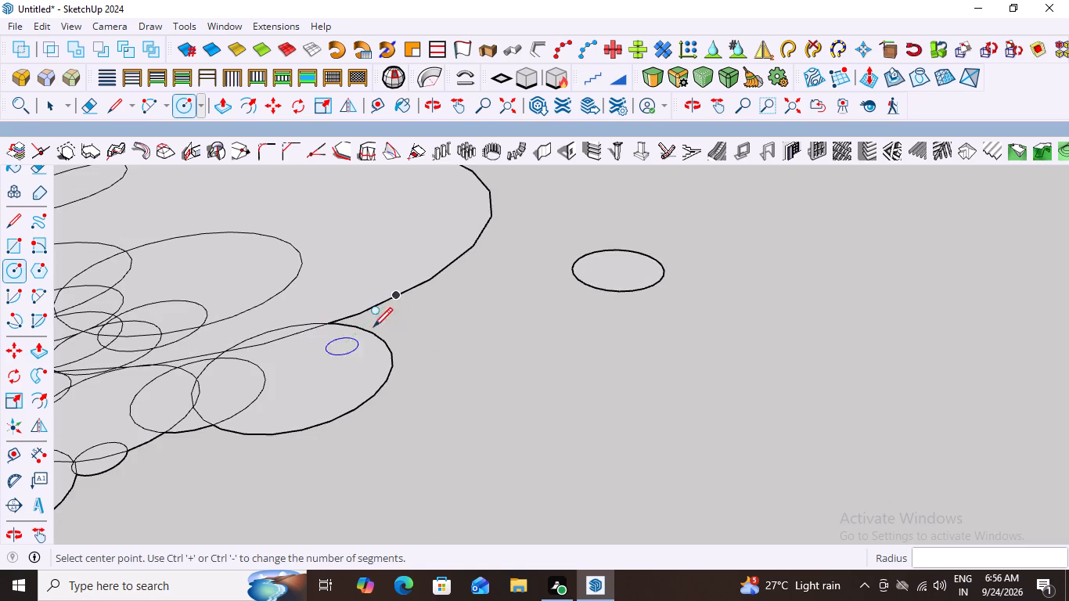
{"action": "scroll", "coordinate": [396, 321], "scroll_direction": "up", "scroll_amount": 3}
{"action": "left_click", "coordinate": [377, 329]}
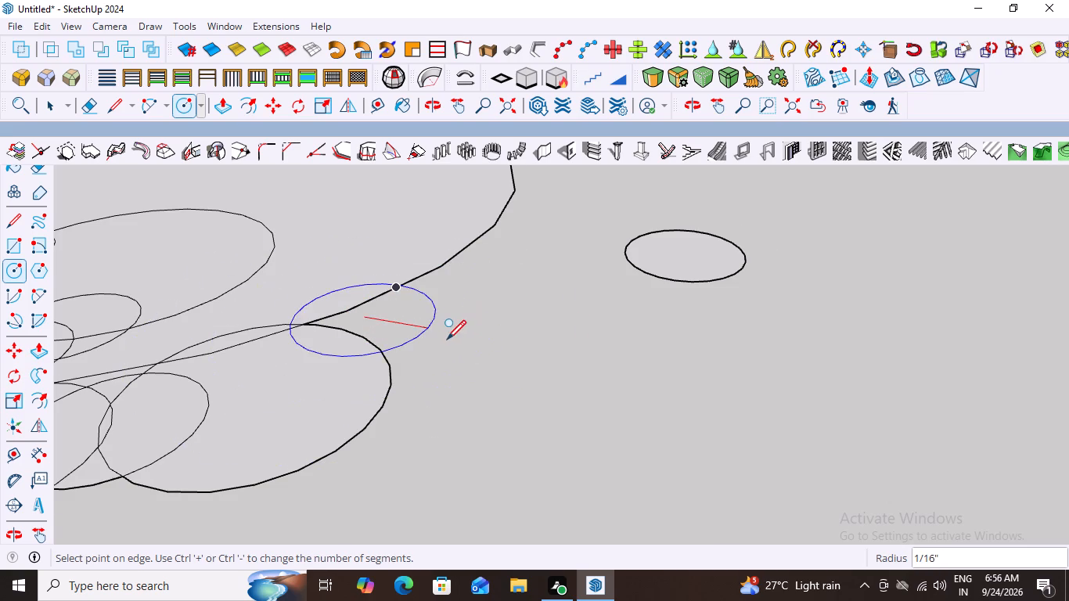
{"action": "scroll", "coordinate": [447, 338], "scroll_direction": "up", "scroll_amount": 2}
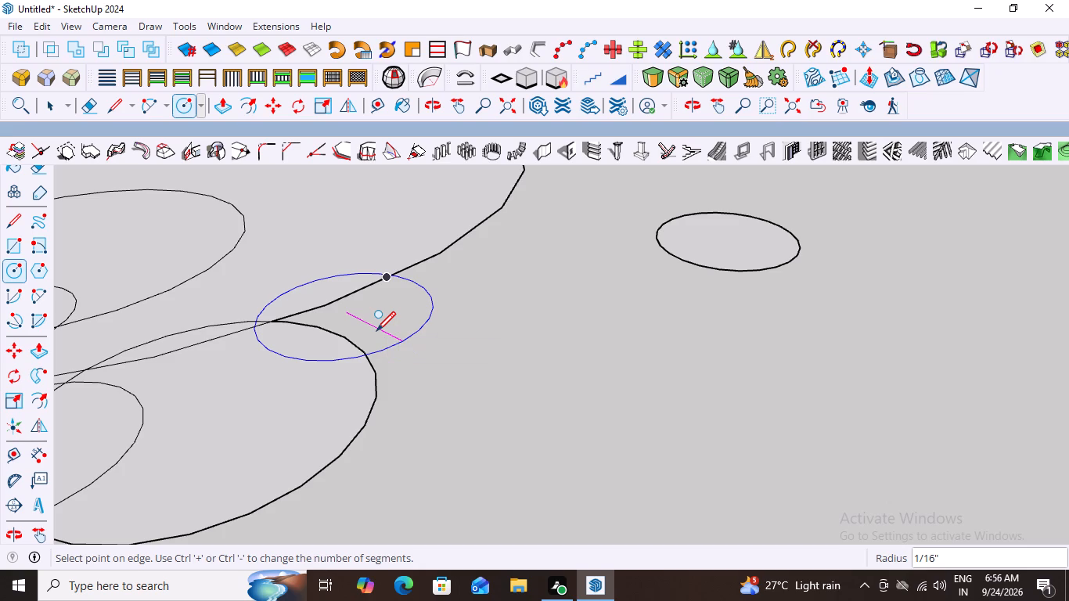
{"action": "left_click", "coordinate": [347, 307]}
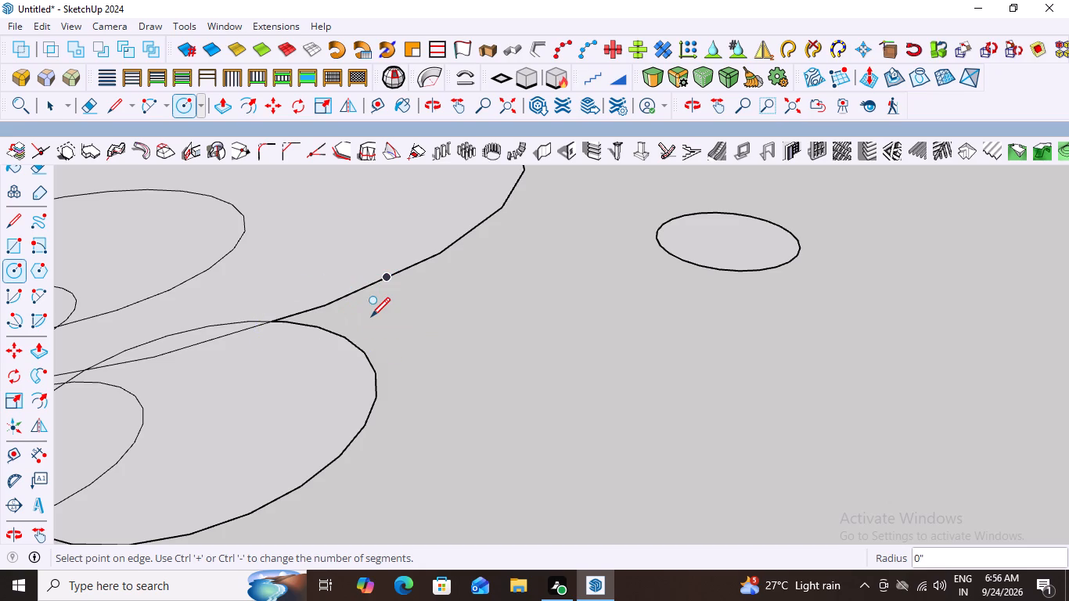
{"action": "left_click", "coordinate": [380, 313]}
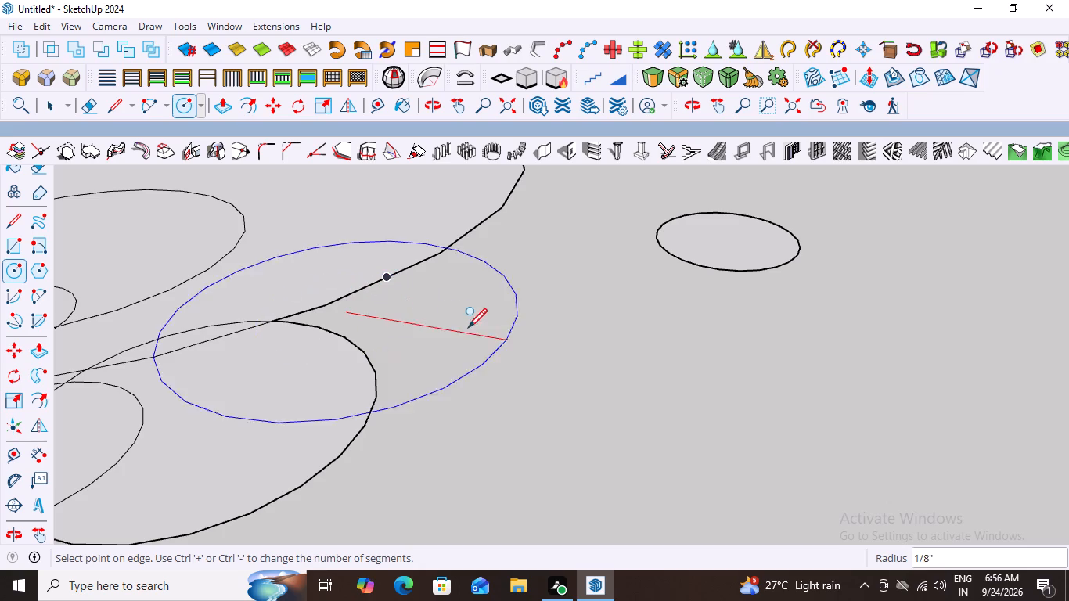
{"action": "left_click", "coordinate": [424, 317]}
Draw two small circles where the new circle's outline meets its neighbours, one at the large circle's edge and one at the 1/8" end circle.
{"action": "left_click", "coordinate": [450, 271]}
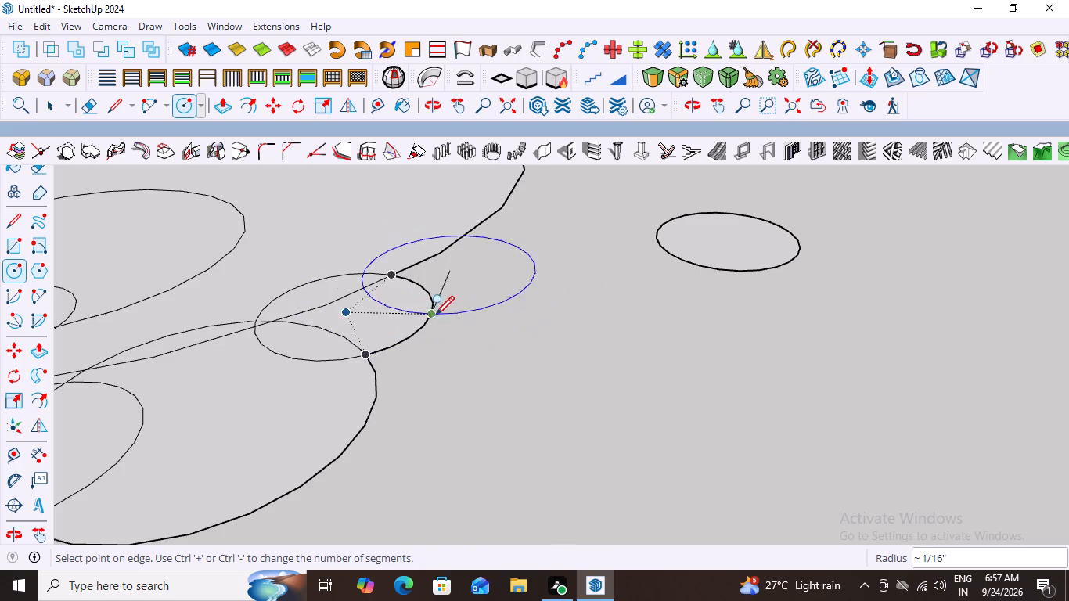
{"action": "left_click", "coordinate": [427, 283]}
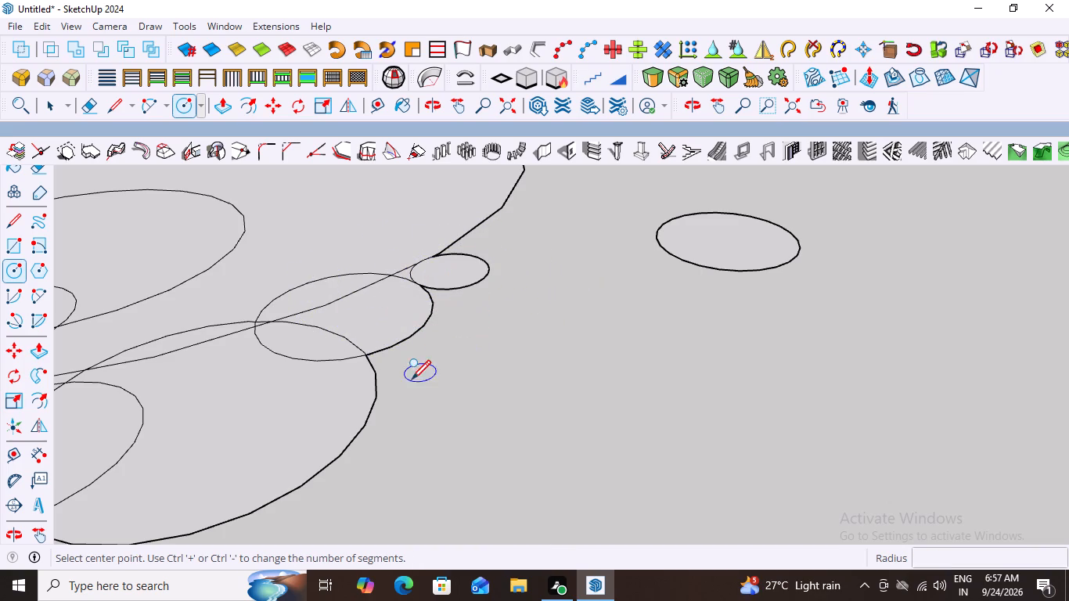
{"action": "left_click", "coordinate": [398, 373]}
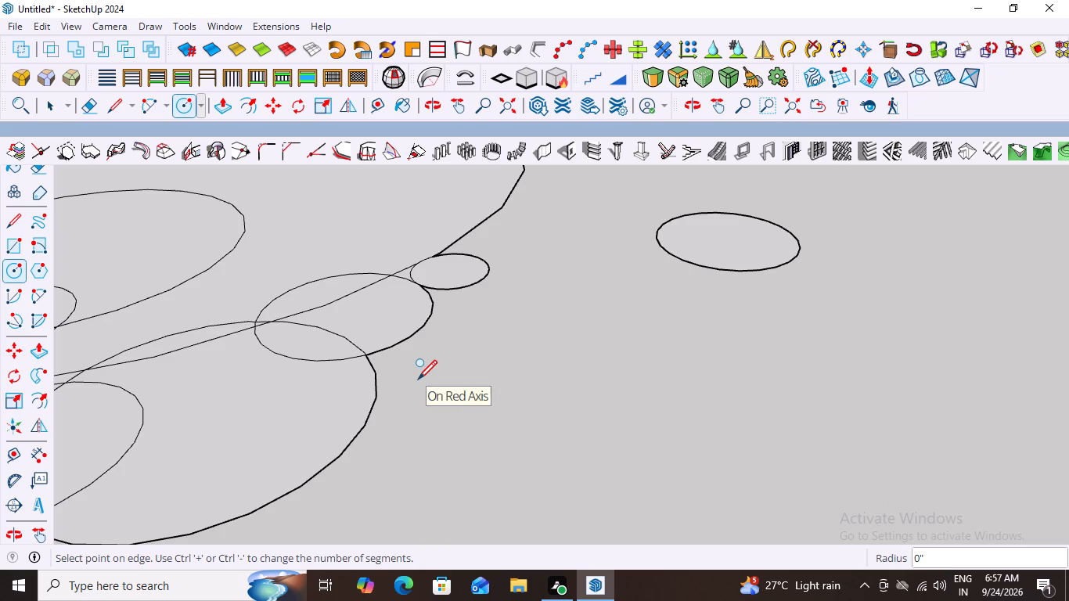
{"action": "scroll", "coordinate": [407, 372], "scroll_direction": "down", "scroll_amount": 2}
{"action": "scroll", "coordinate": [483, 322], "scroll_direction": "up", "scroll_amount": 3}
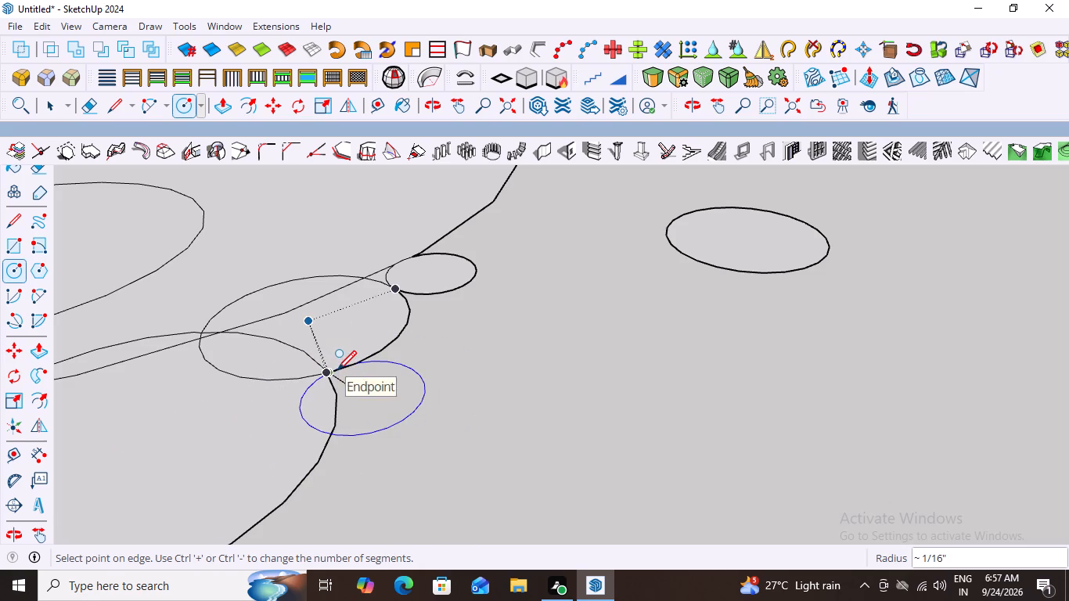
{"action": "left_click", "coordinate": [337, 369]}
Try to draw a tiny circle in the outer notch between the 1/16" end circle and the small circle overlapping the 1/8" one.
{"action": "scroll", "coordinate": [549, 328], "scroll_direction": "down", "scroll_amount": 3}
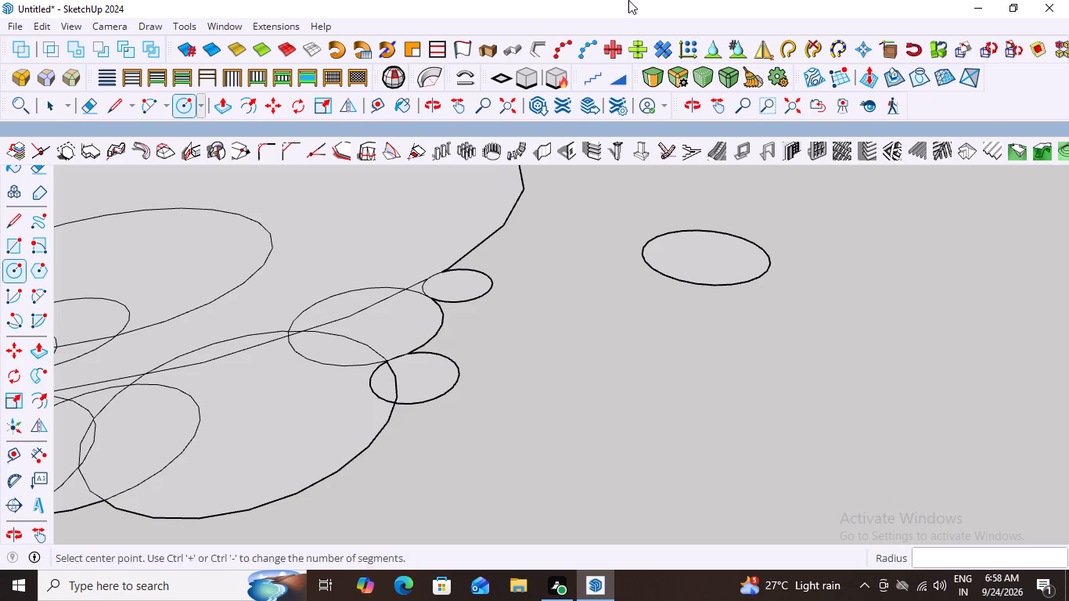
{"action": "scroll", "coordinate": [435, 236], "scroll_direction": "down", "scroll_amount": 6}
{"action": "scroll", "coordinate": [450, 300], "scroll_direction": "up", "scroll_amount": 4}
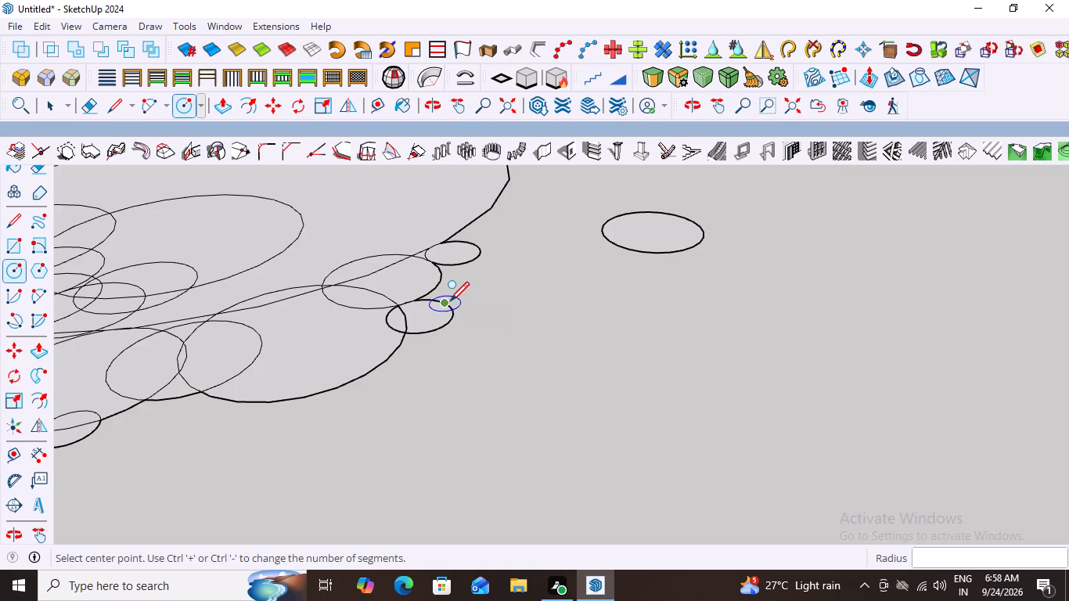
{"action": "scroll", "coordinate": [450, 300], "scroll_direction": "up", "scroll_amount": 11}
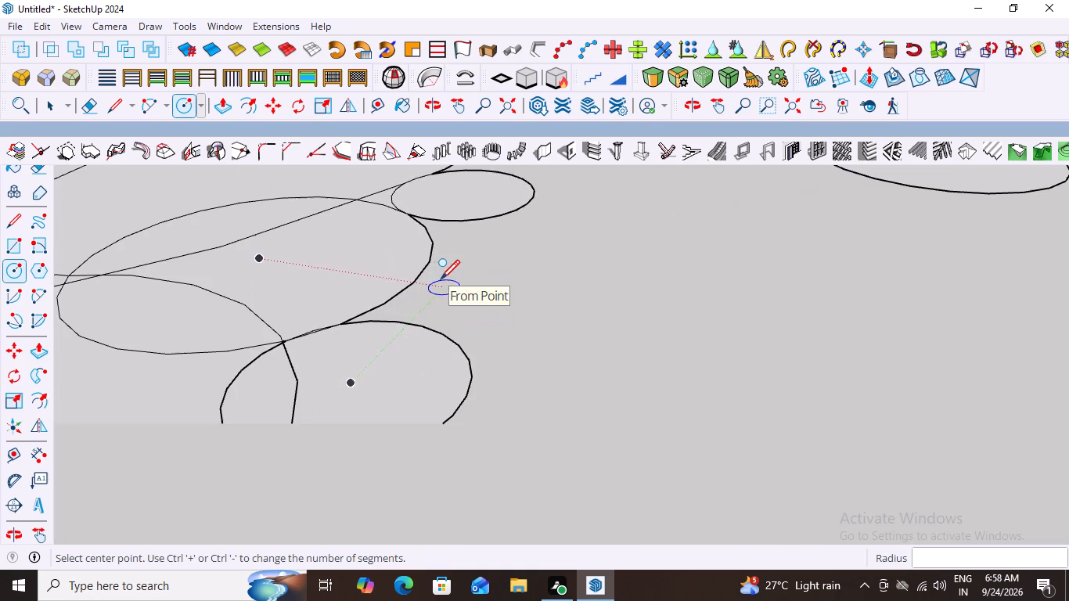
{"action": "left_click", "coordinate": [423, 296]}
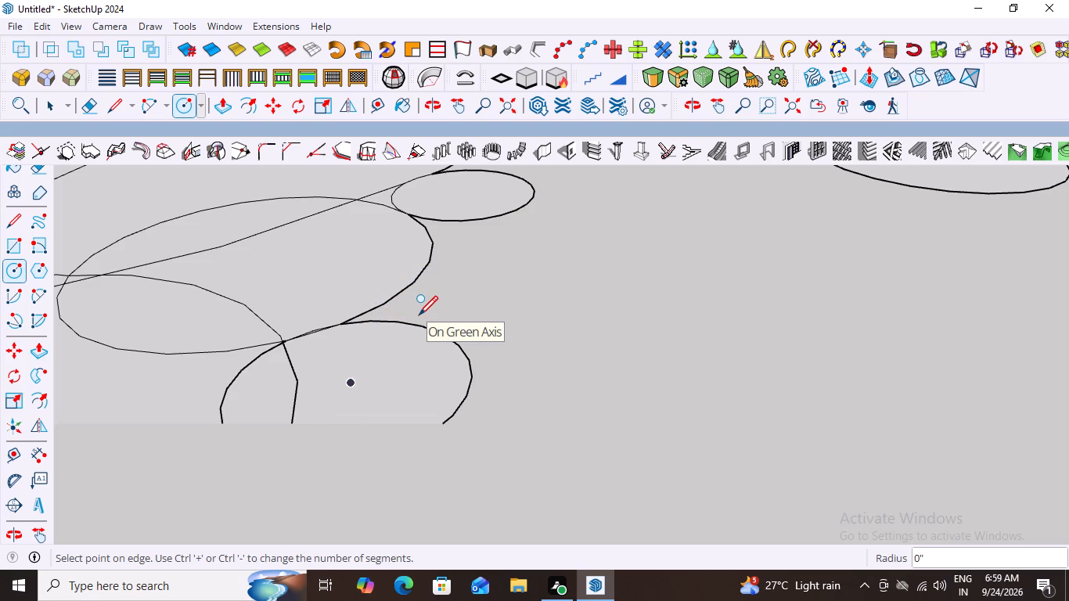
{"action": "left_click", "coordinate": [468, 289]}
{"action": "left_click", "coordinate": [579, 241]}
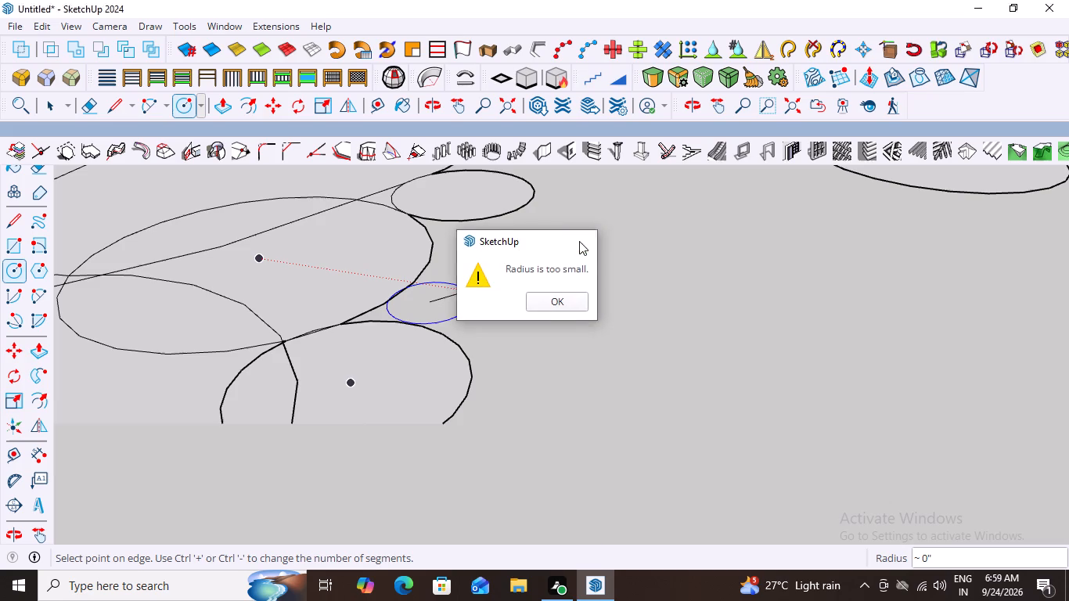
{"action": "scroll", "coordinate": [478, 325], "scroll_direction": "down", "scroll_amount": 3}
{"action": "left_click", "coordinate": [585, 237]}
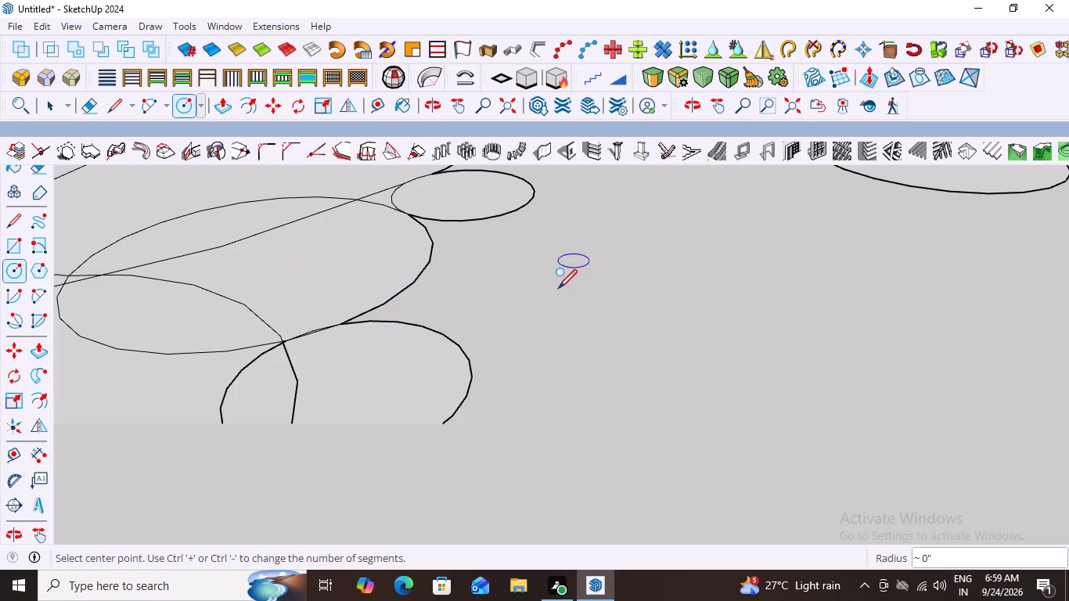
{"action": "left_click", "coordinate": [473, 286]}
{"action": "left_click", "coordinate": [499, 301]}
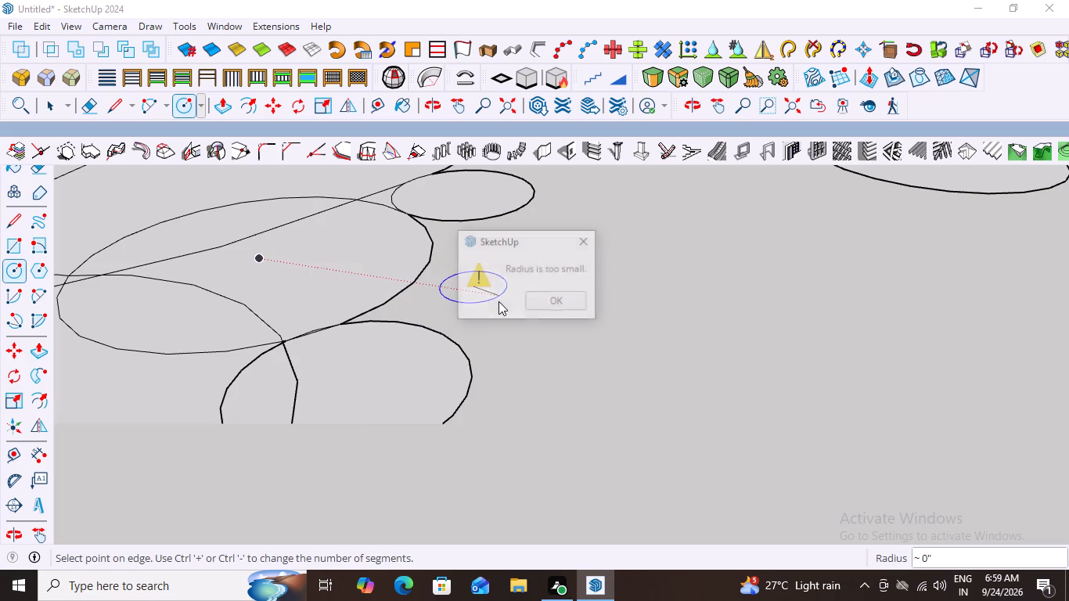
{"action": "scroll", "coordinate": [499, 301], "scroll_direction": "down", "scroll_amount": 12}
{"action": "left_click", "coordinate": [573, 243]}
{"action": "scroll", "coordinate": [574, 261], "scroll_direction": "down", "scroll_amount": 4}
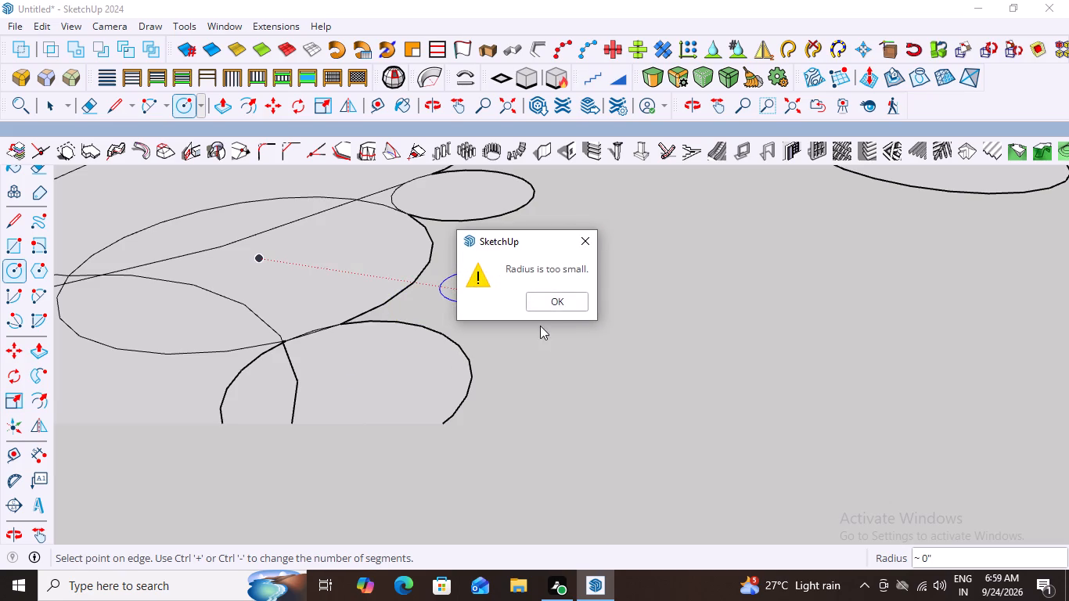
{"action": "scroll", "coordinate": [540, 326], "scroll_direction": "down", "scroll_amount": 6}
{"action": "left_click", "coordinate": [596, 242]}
Delete the entire ground pattern of rectangles and circles beside the house, including the leftover edges and small fragments.
{"action": "scroll", "coordinate": [637, 244], "scroll_direction": "down", "scroll_amount": 12}
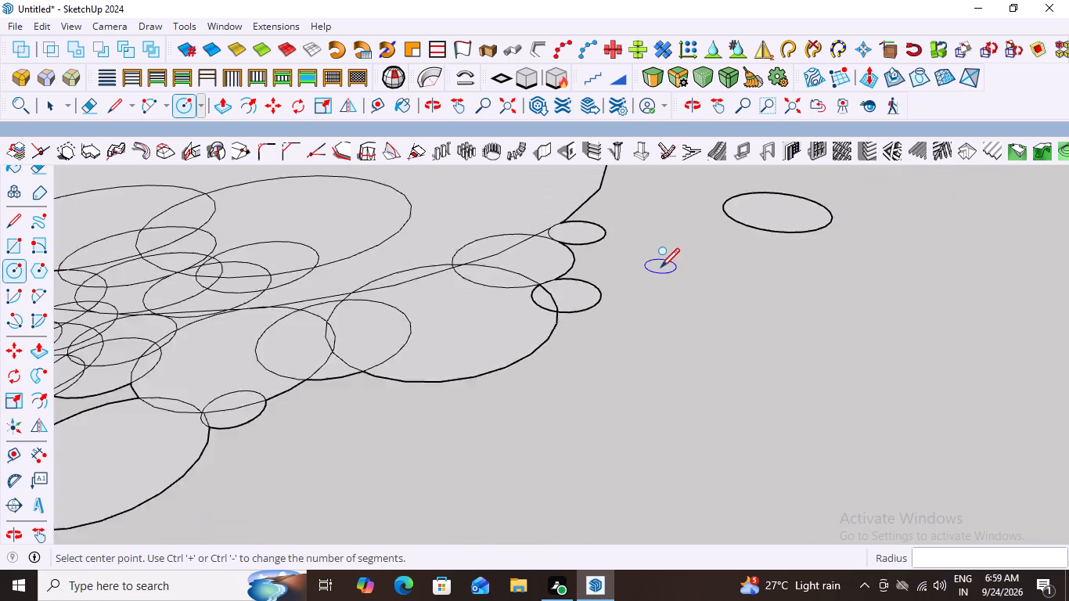
{"action": "scroll", "coordinate": [660, 266], "scroll_direction": "down", "scroll_amount": 20}
{"action": "scroll", "coordinate": [660, 266], "scroll_direction": "down", "scroll_amount": 20}
{"action": "scroll", "coordinate": [660, 266], "scroll_direction": "down", "scroll_amount": 4}
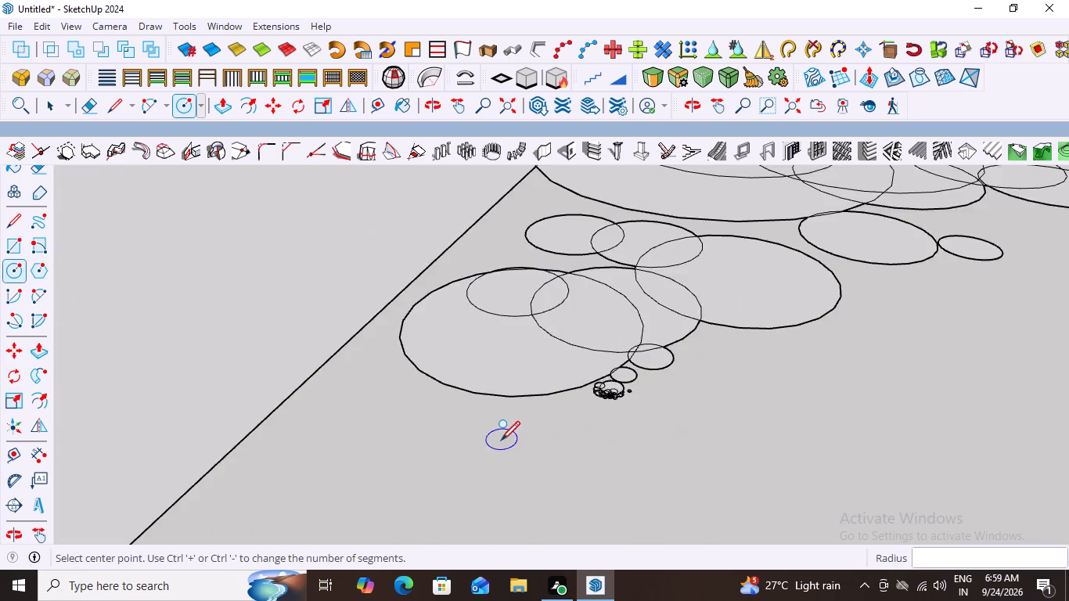
{"action": "scroll", "coordinate": [501, 439], "scroll_direction": "down", "scroll_amount": 20}
{"action": "scroll", "coordinate": [501, 439], "scroll_direction": "down", "scroll_amount": 2}
{"action": "scroll", "coordinate": [642, 392], "scroll_direction": "down", "scroll_amount": 9}
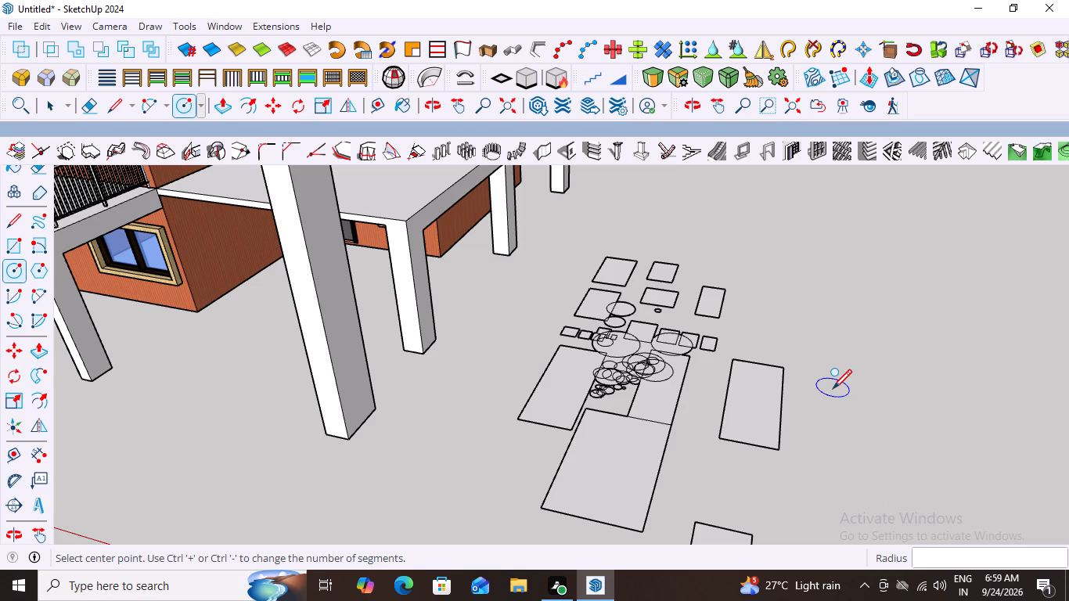
{"action": "key", "text": "space"}
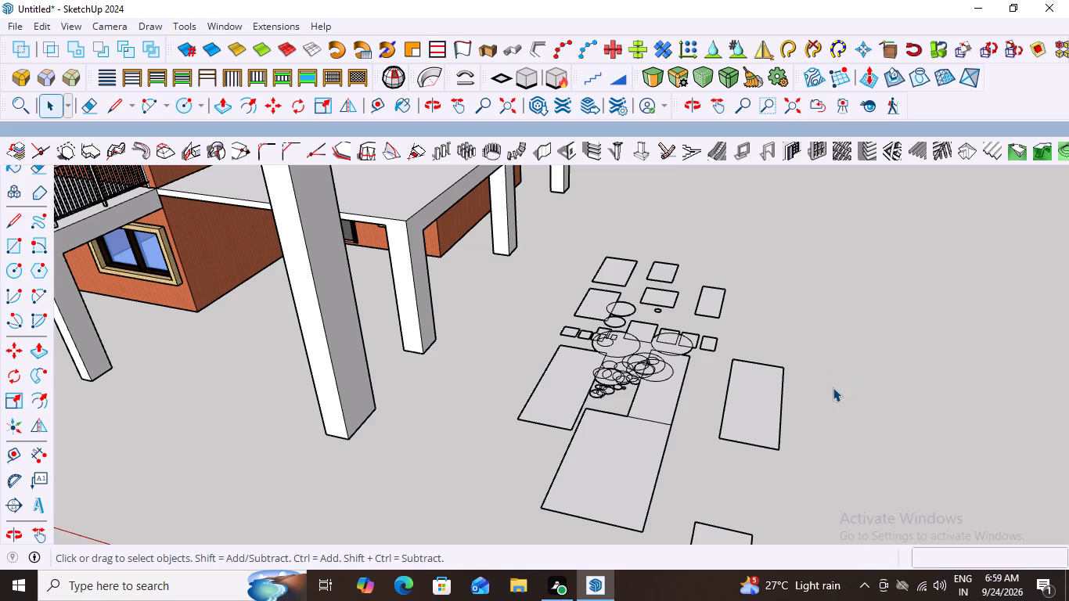
{"action": "scroll", "coordinate": [619, 423], "scroll_direction": "down", "scroll_amount": 8}
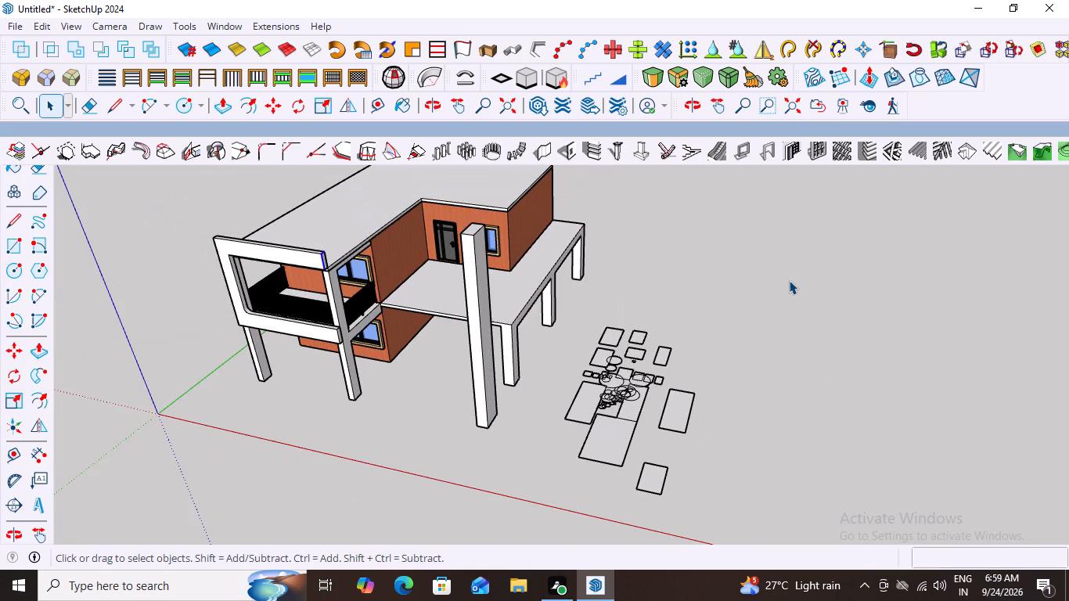
{"action": "left_click_drag", "start_coordinate": [792, 276], "coordinate": [606, 514]}
{"action": "left_click_drag", "start_coordinate": [606, 514], "coordinate": [606, 516]}
{"action": "scroll", "coordinate": [552, 440], "scroll_direction": "up", "scroll_amount": 2}
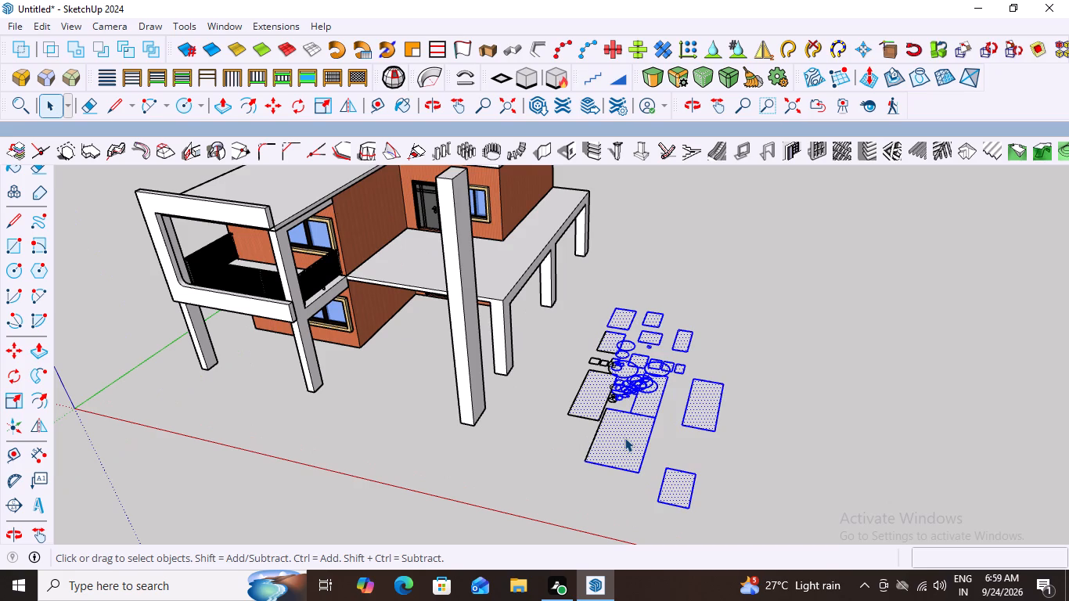
{"action": "key", "text": "Delete"}
{"action": "scroll", "coordinate": [671, 477], "scroll_direction": "down", "scroll_amount": 2}
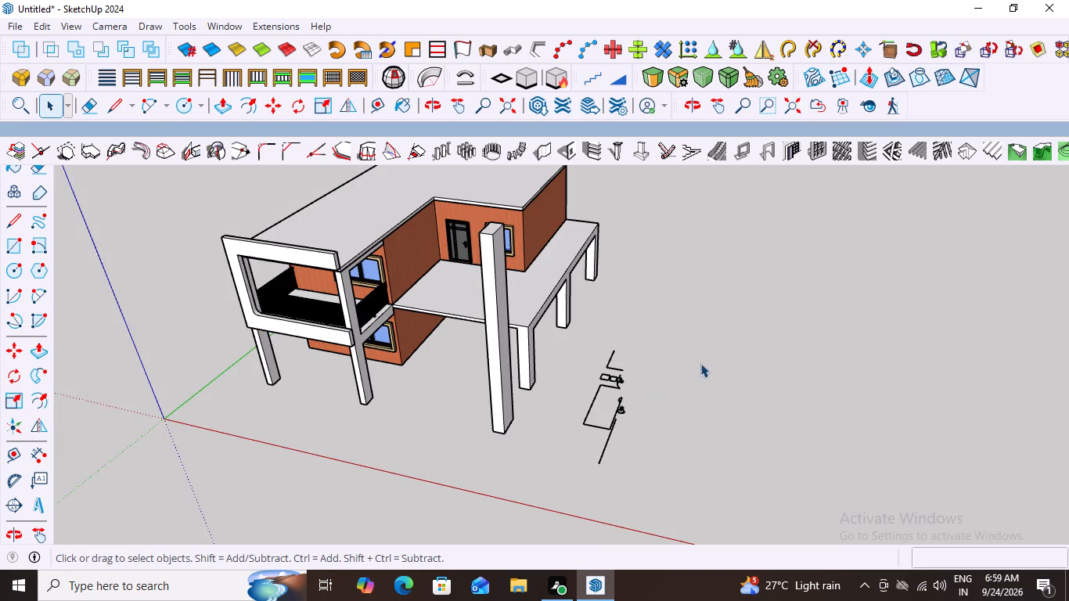
{"action": "left_click", "coordinate": [690, 345]}
{"action": "left_click_drag", "start_coordinate": [675, 318], "coordinate": [591, 455]}
{"action": "key", "text": "Delete"}
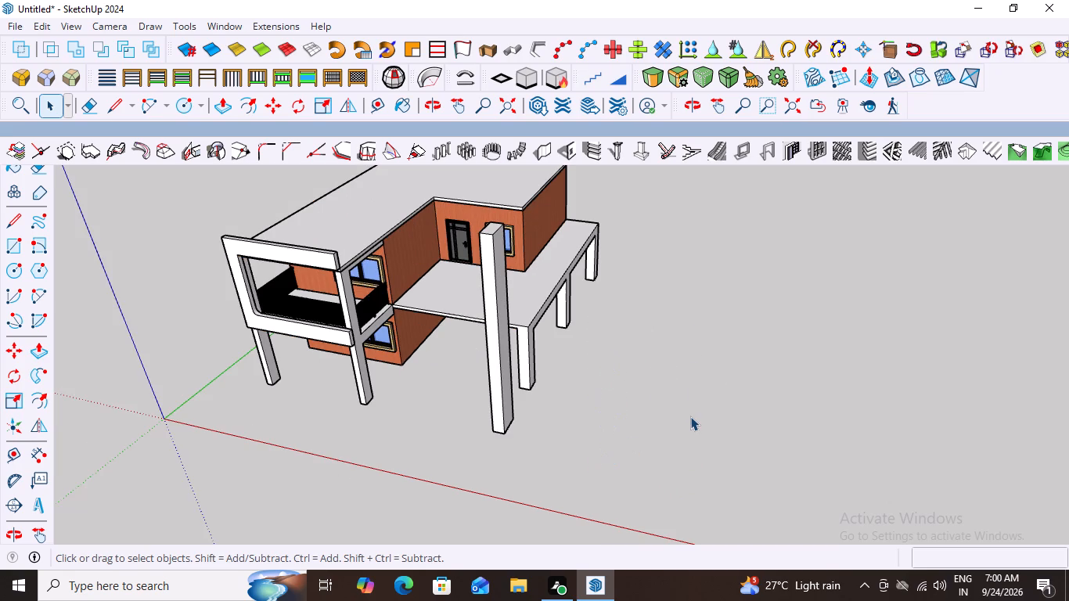
Draw a circle of about 10 15/16" radius on the empty ground beside the house, out past the tall column.
{"action": "scroll", "coordinate": [759, 354], "scroll_direction": "up", "scroll_amount": 3}
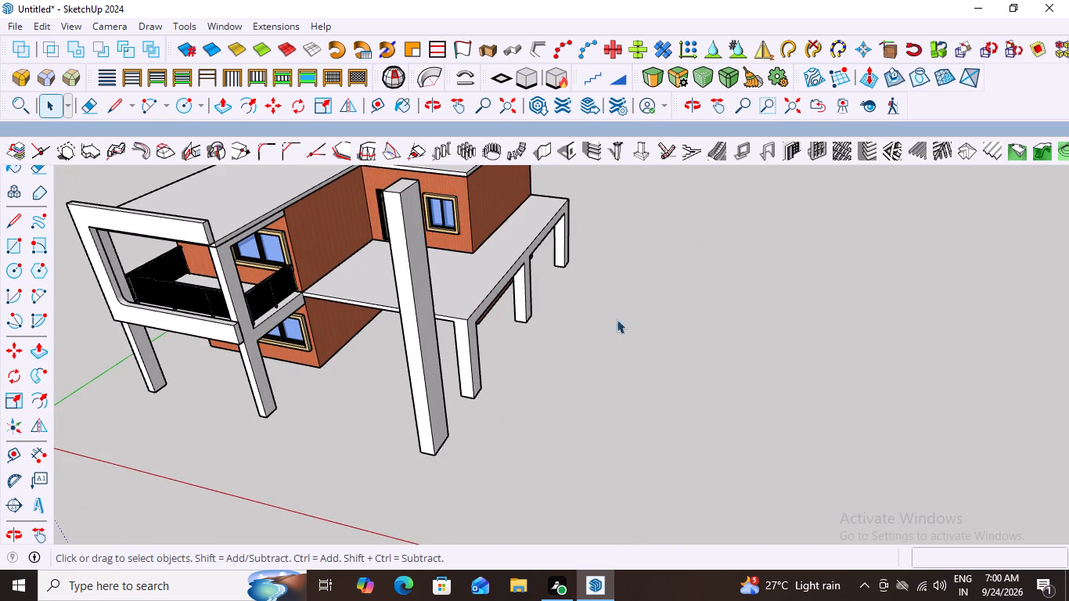
{"action": "scroll", "coordinate": [434, 376], "scroll_direction": "down", "scroll_amount": 6}
{"action": "middle_click_drag", "start_coordinate": [625, 404], "coordinate": [646, 401]}
{"action": "scroll", "coordinate": [544, 421], "scroll_direction": "up", "scroll_amount": 5}
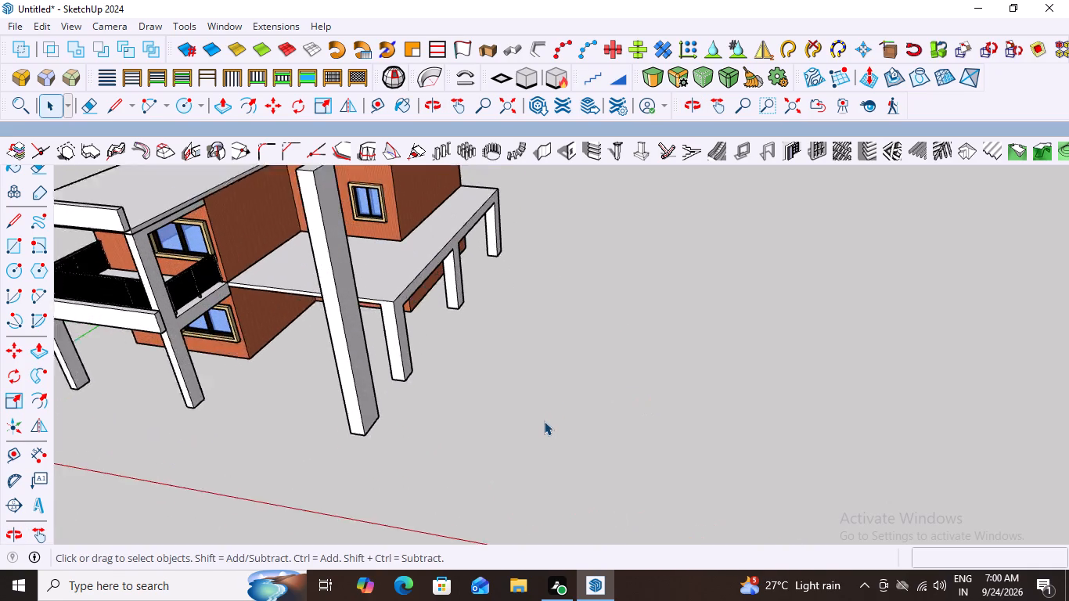
{"action": "scroll", "coordinate": [544, 421], "scroll_direction": "up", "scroll_amount": 3}
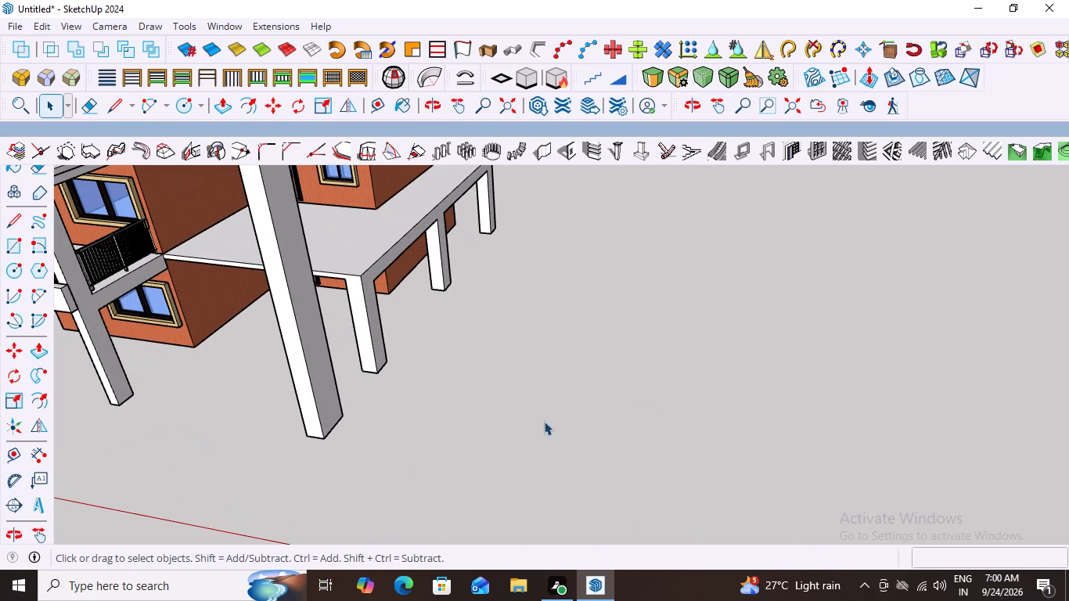
{"action": "key", "text": "c"}
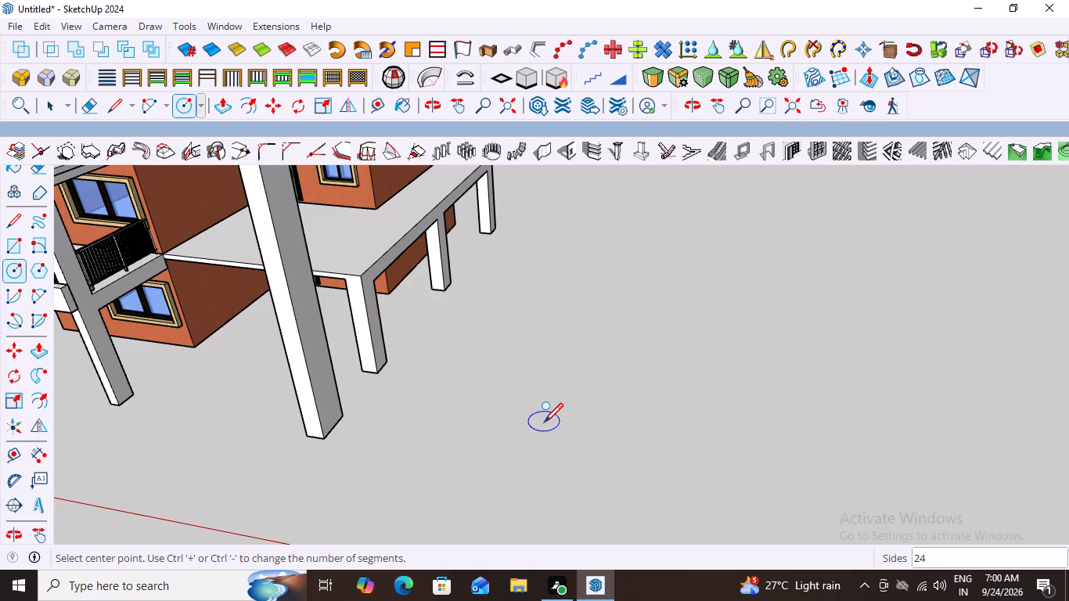
{"action": "scroll", "coordinate": [544, 421], "scroll_direction": "down", "scroll_amount": 2}
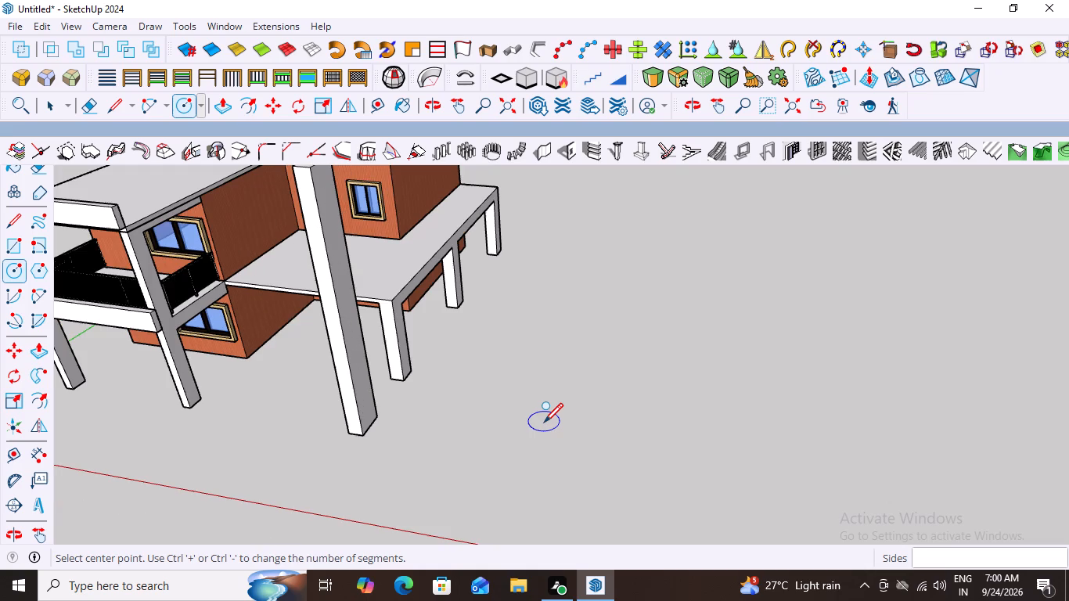
{"action": "scroll", "coordinate": [563, 395], "scroll_direction": "up", "scroll_amount": 2}
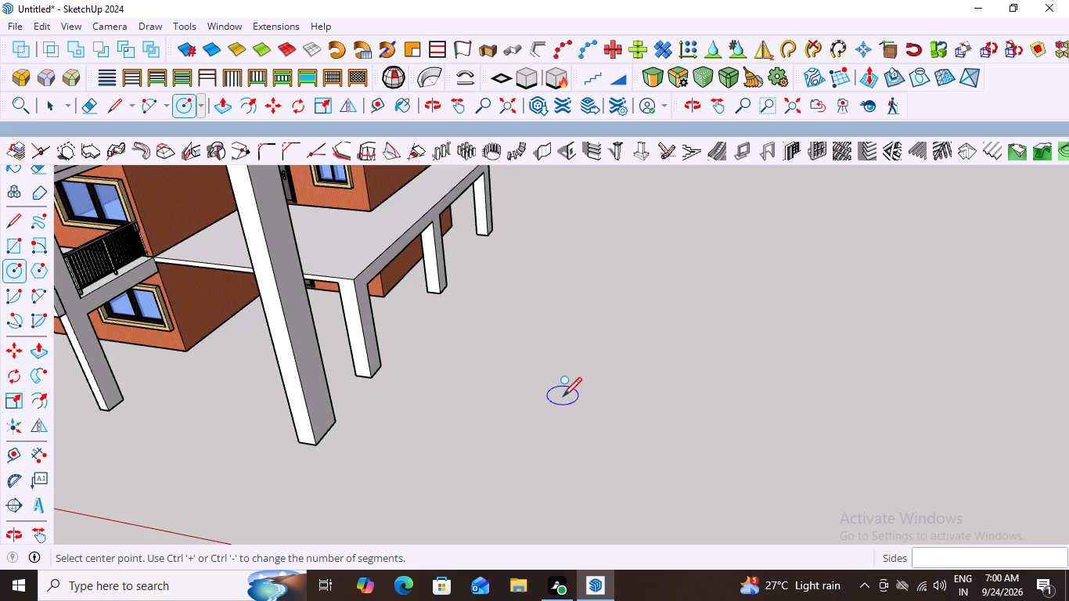
{"action": "left_click", "coordinate": [513, 414]}
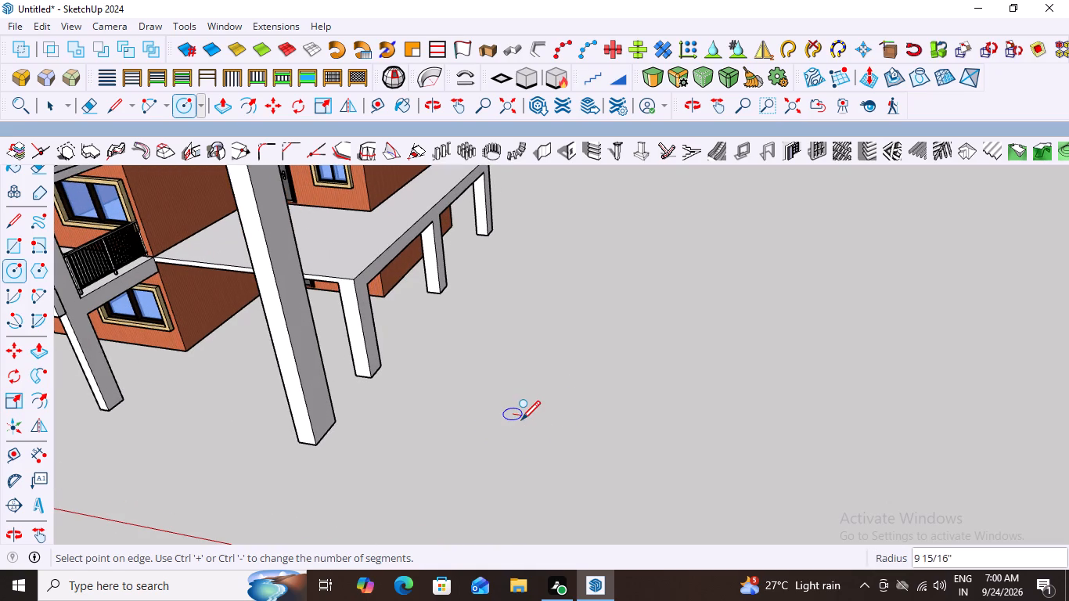
{"action": "left_click", "coordinate": [522, 419]}
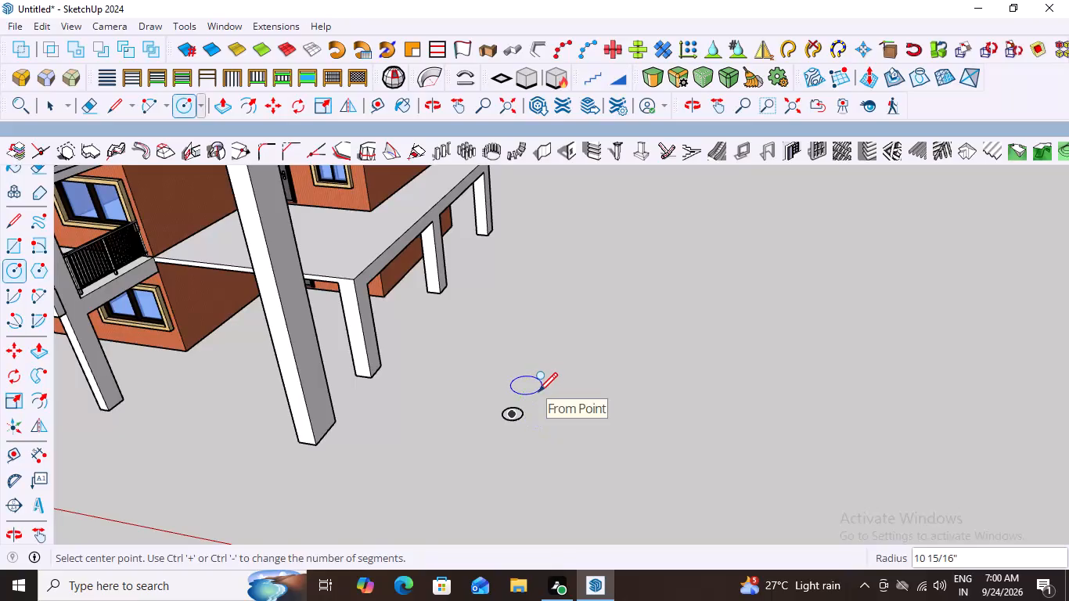
Draw a second circle of about 10 7/16" radius next to the first, leaving a narrow gap between them.
{"action": "scroll", "coordinate": [538, 390], "scroll_direction": "up", "scroll_amount": 2}
{"action": "scroll", "coordinate": [538, 390], "scroll_direction": "down", "scroll_amount": 2}
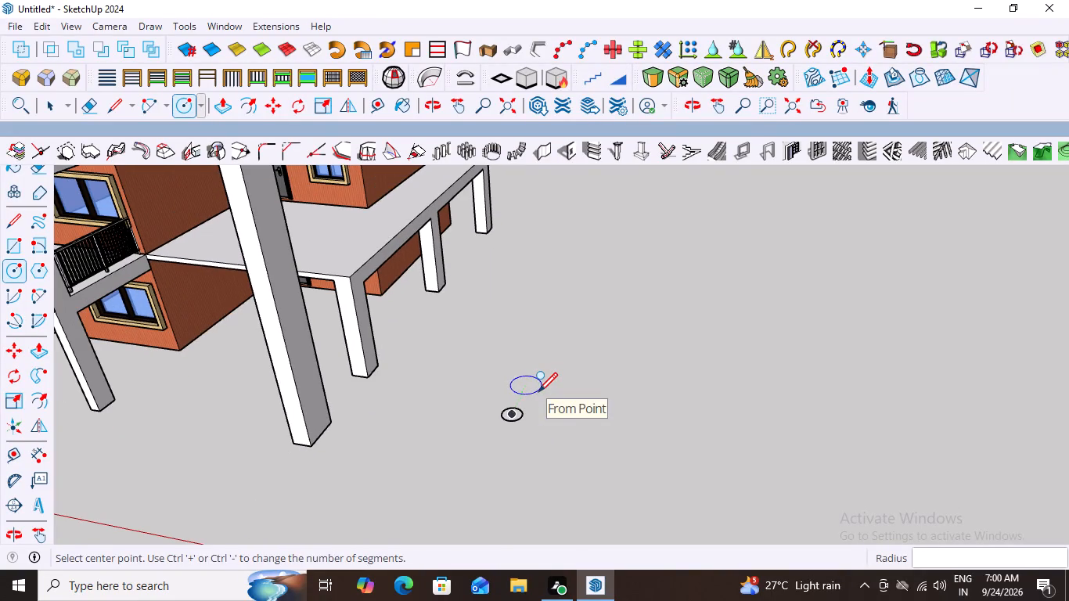
{"action": "scroll", "coordinate": [535, 466], "scroll_direction": "up", "scroll_amount": 6}
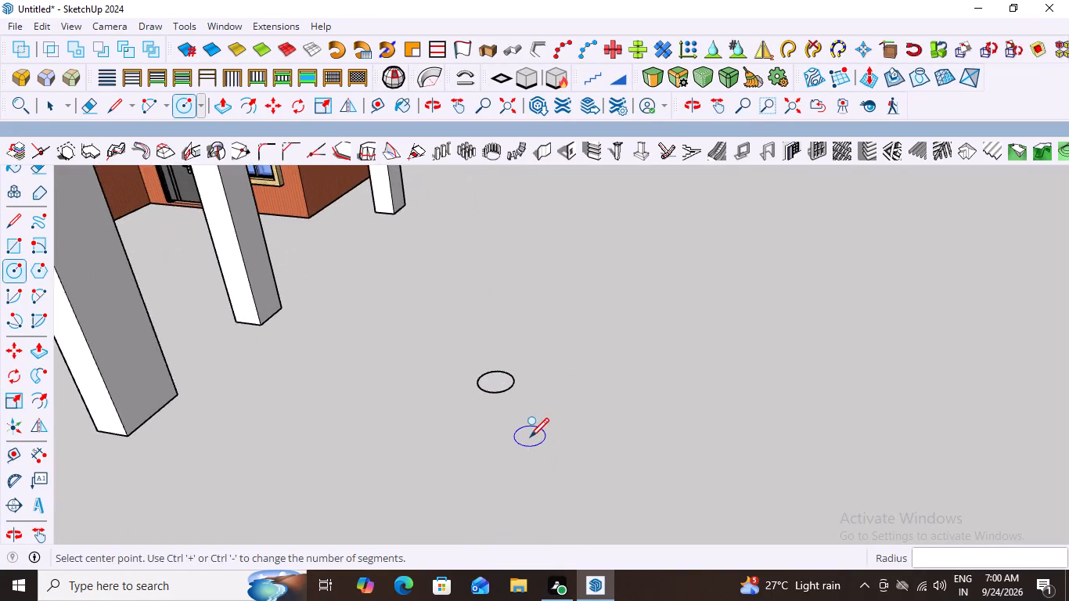
{"action": "scroll", "coordinate": [530, 436], "scroll_direction": "up", "scroll_amount": 1}
{"action": "left_click", "coordinate": [486, 416]}
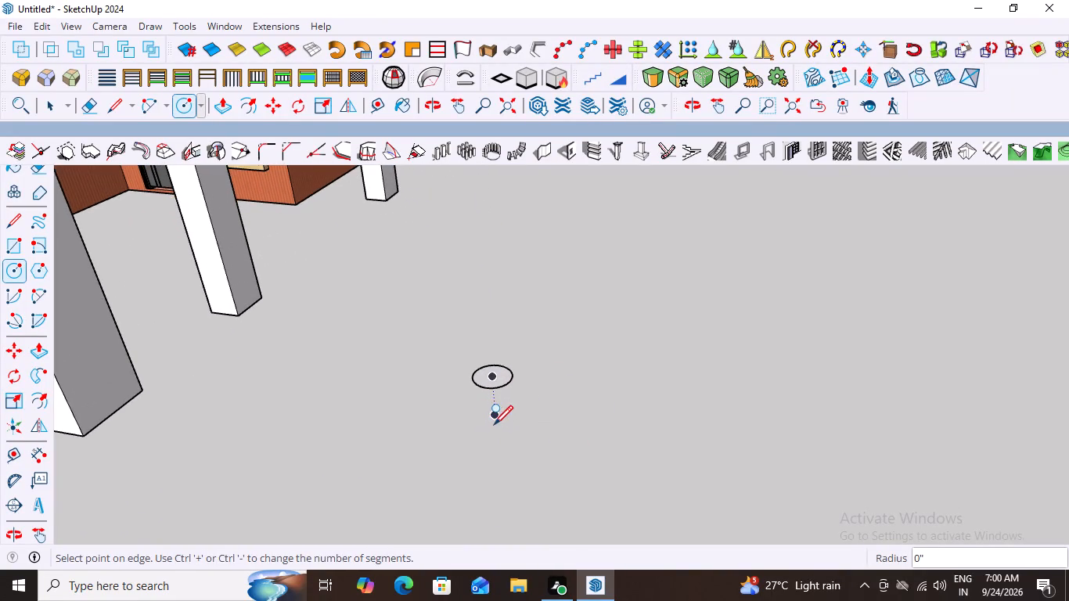
{"action": "left_click", "coordinate": [513, 419]}
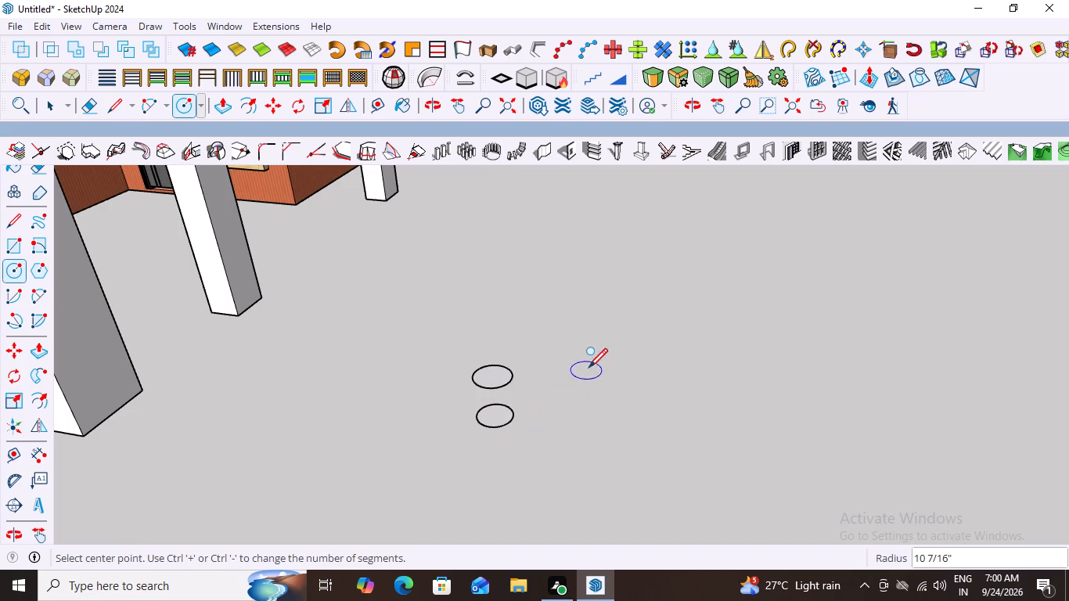
Draw a smaller third circle just outside the gap between the two existing circles.
{"action": "scroll", "coordinate": [576, 377], "scroll_direction": "down", "scroll_amount": 1}
{"action": "scroll", "coordinate": [591, 402], "scroll_direction": "up", "scroll_amount": 2}
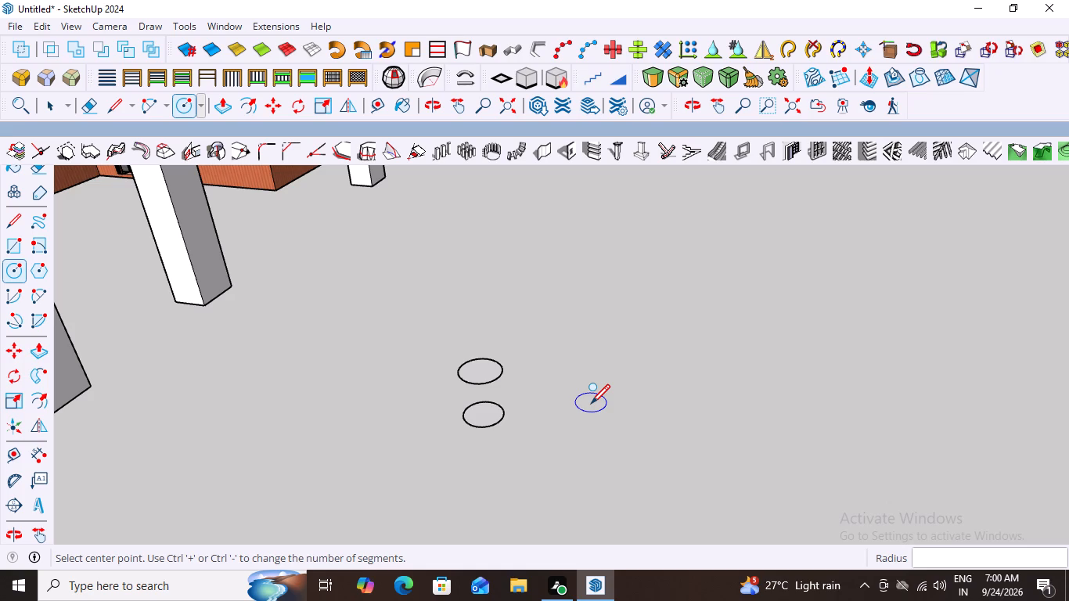
{"action": "scroll", "coordinate": [511, 395], "scroll_direction": "up", "scroll_amount": 4}
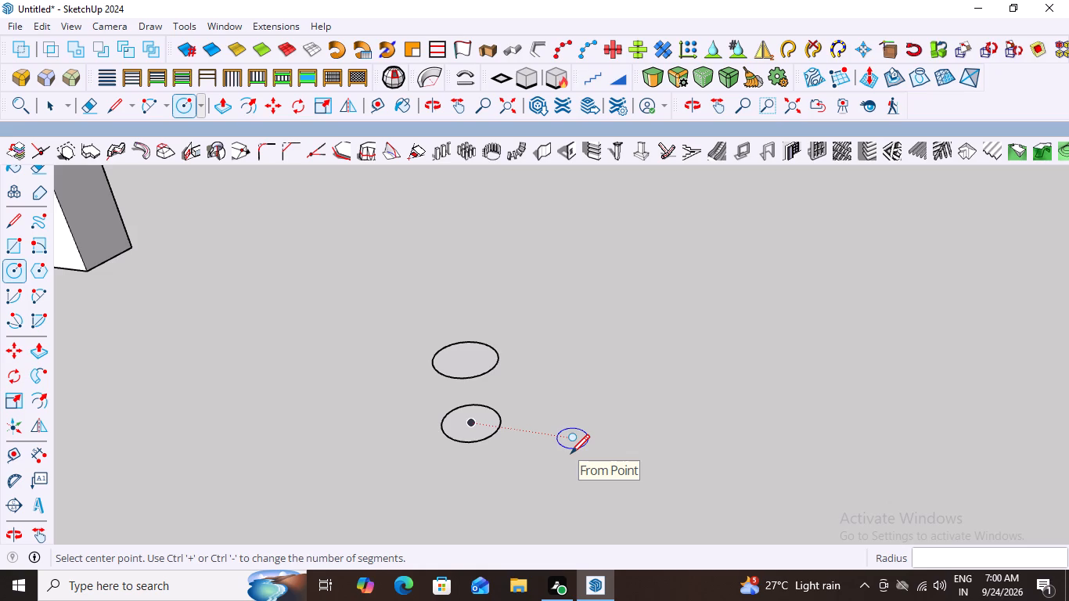
{"action": "scroll", "coordinate": [570, 452], "scroll_direction": "up", "scroll_amount": 1}
{"action": "scroll", "coordinate": [567, 450], "scroll_direction": "down", "scroll_amount": 3}
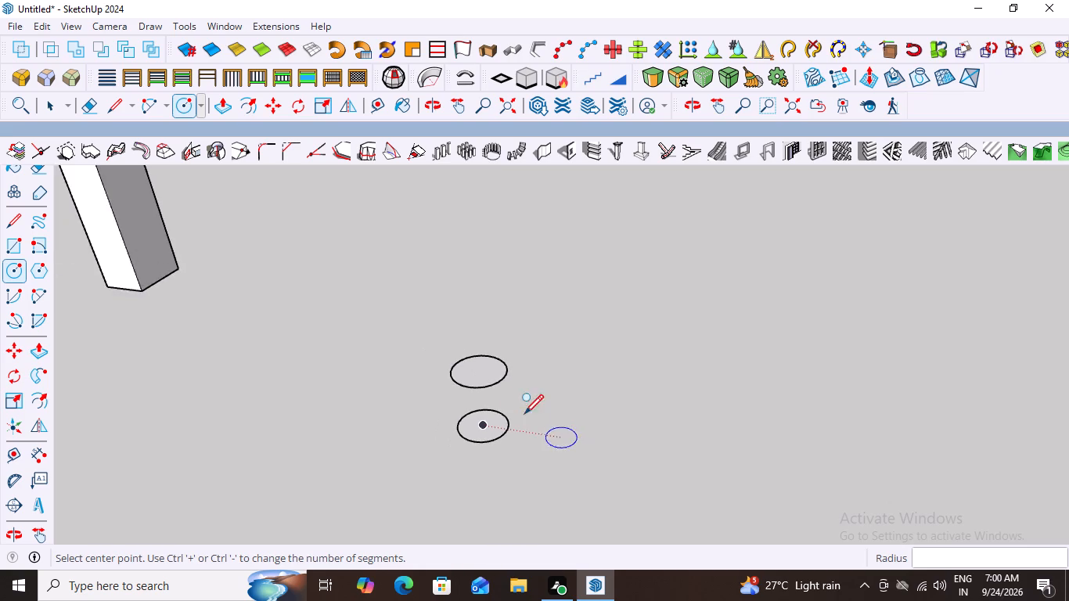
{"action": "scroll", "coordinate": [507, 411], "scroll_direction": "up", "scroll_amount": 3}
{"action": "scroll", "coordinate": [567, 354], "scroll_direction": "up", "scroll_amount": 2}
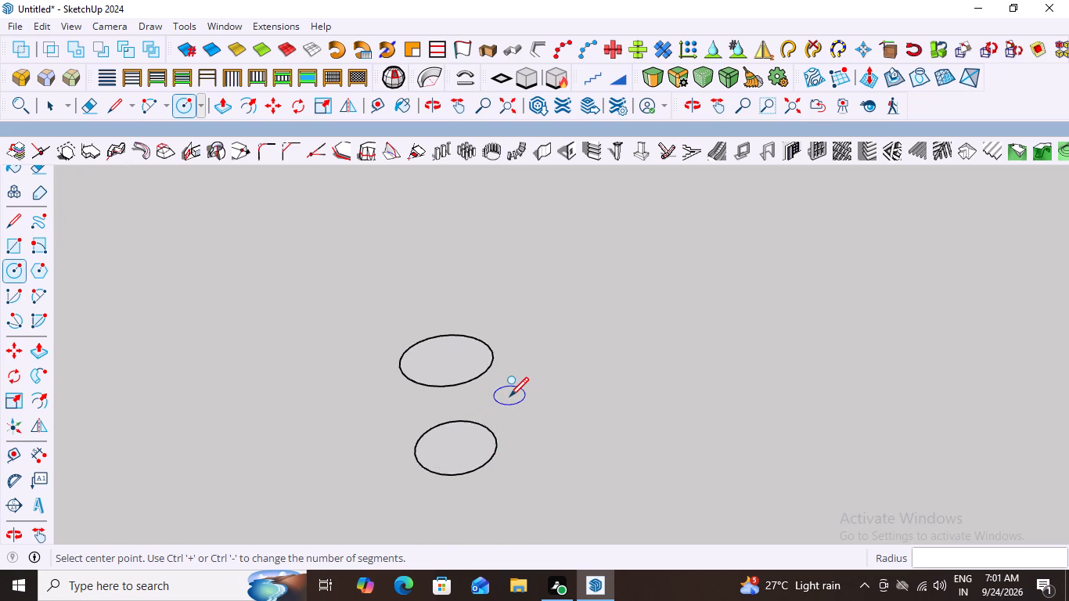
{"action": "scroll", "coordinate": [509, 395], "scroll_direction": "down", "scroll_amount": 2}
{"action": "scroll", "coordinate": [502, 442], "scroll_direction": "up", "scroll_amount": 6}
{"action": "scroll", "coordinate": [531, 383], "scroll_direction": "down", "scroll_amount": 2}
{"action": "scroll", "coordinate": [531, 383], "scroll_direction": "up", "scroll_amount": 2}
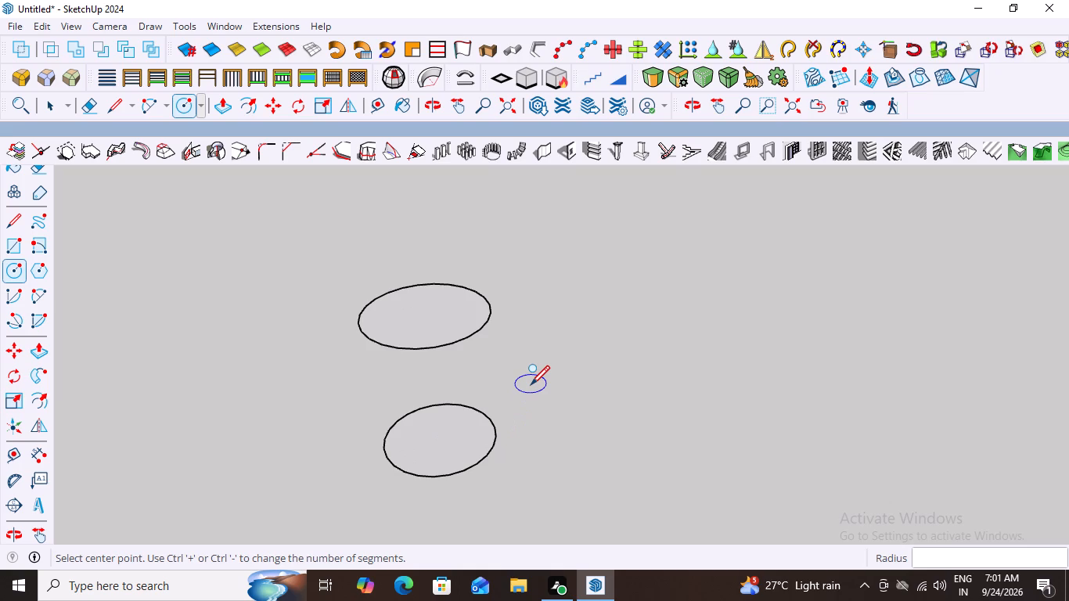
{"action": "scroll", "coordinate": [521, 384], "scroll_direction": "up", "scroll_amount": 3}
{"action": "left_click", "coordinate": [508, 350]}
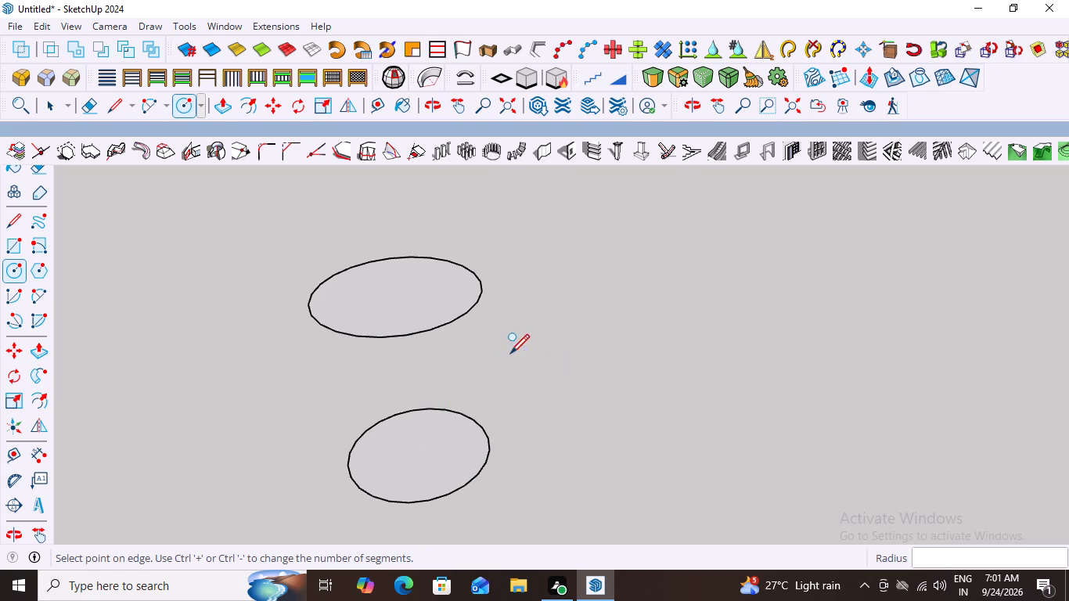
{"action": "left_click", "coordinate": [529, 362]}
Examine how the three circles sit relative to one another from several viewing angles, including from above and below.
{"action": "scroll", "coordinate": [569, 287], "scroll_direction": "down", "scroll_amount": 6}
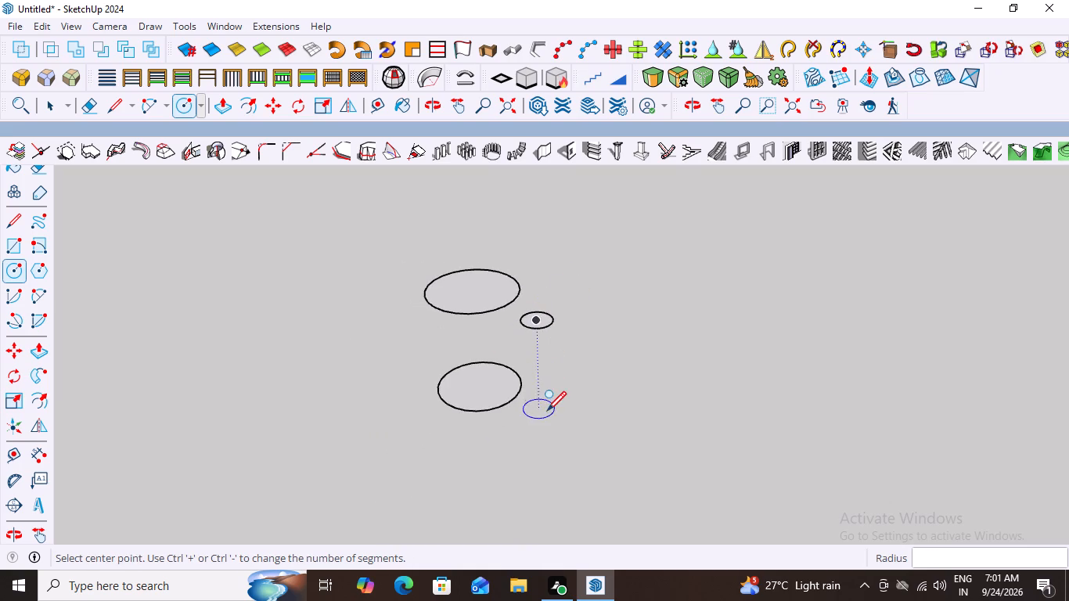
{"action": "scroll", "coordinate": [547, 409], "scroll_direction": "up", "scroll_amount": 6}
{"action": "scroll", "coordinate": [549, 309], "scroll_direction": "up", "scroll_amount": 7}
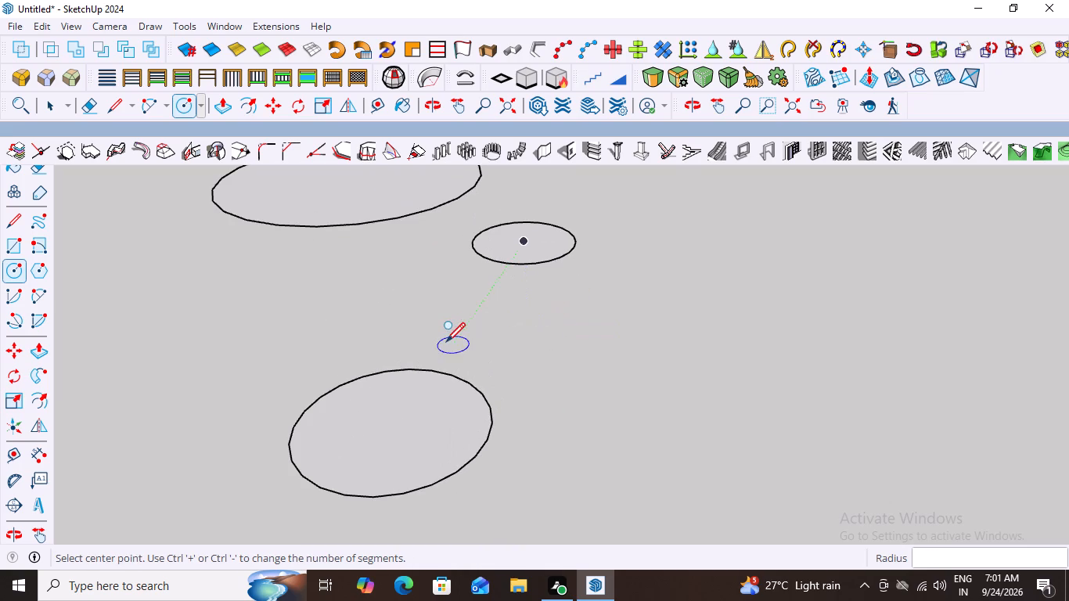
{"action": "scroll", "coordinate": [497, 332], "scroll_direction": "up", "scroll_amount": 1}
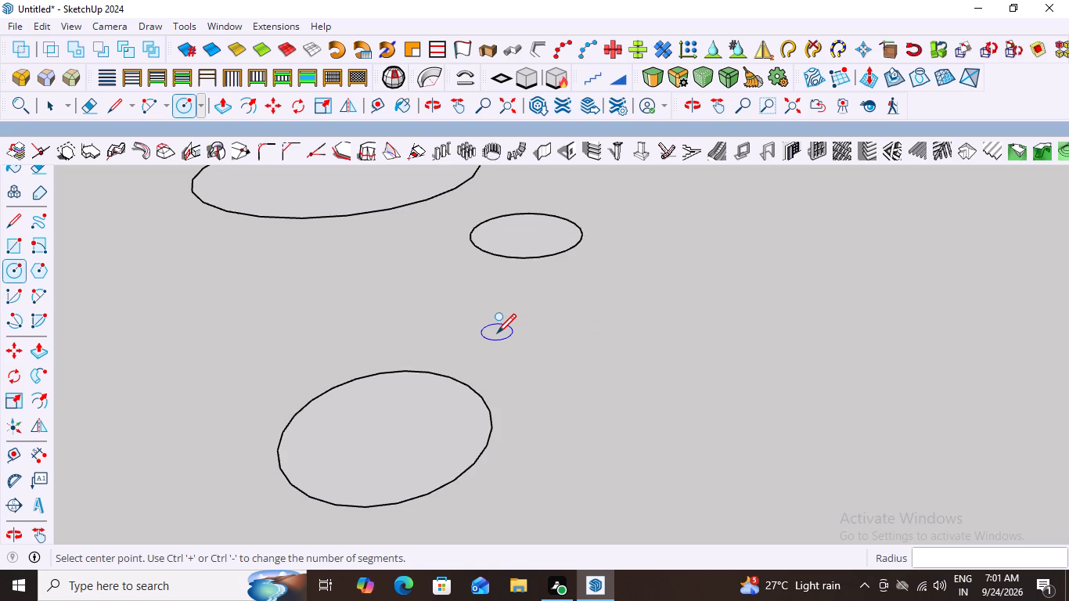
{"action": "scroll", "coordinate": [497, 332], "scroll_direction": "down", "scroll_amount": 3}
{"action": "scroll", "coordinate": [510, 288], "scroll_direction": "up", "scroll_amount": 4}
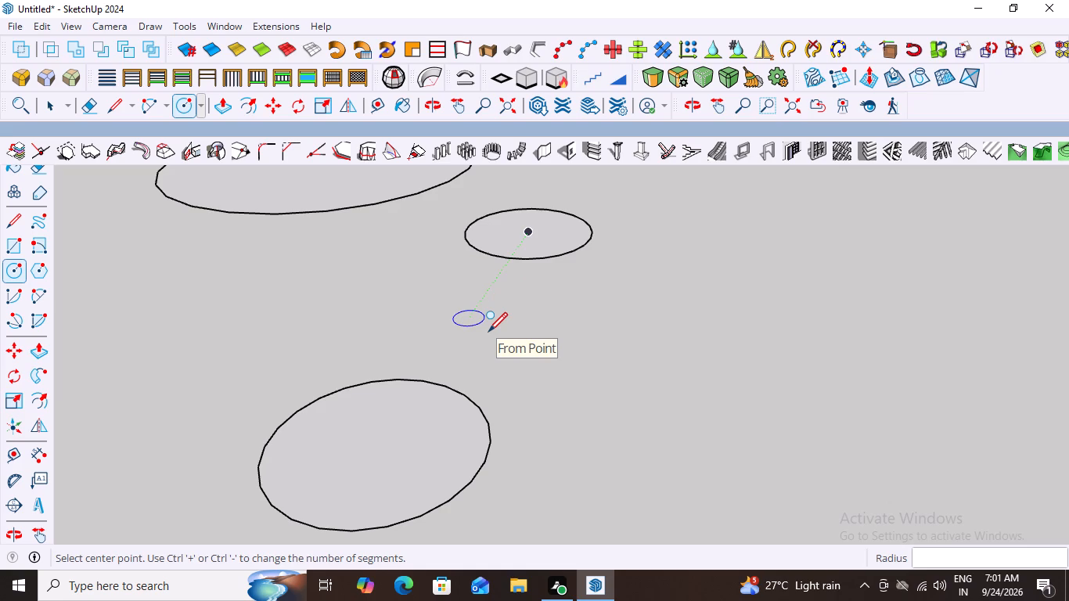
{"action": "scroll", "coordinate": [488, 330], "scroll_direction": "down", "scroll_amount": 3}
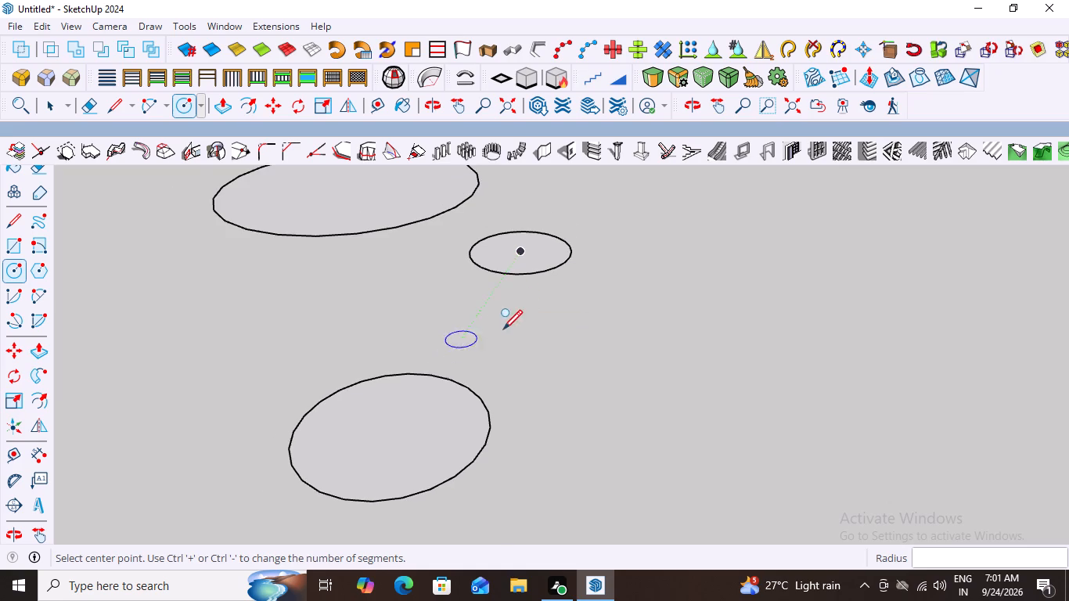
{"action": "middle_click_drag", "start_coordinate": [506, 326], "coordinate": [443, 359]}
{"action": "scroll", "coordinate": [492, 315], "scroll_direction": "up", "scroll_amount": 10}
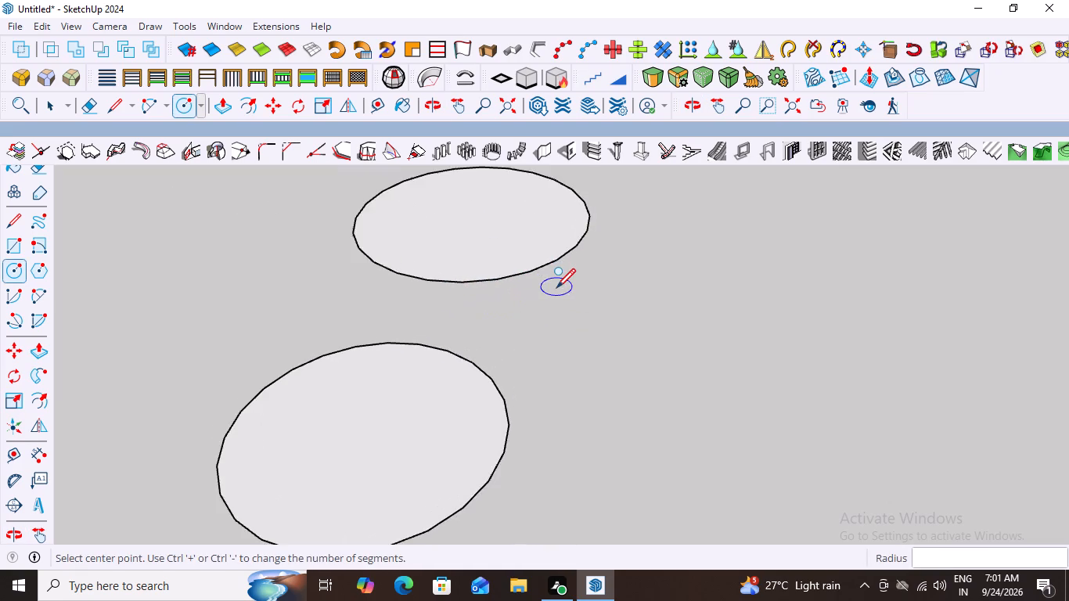
{"action": "scroll", "coordinate": [556, 286], "scroll_direction": "up", "scroll_amount": 2}
{"action": "scroll", "coordinate": [551, 295], "scroll_direction": "down", "scroll_amount": 14}
{"action": "scroll", "coordinate": [644, 318], "scroll_direction": "down", "scroll_amount": 1}
{"action": "middle_click_drag", "start_coordinate": [621, 344], "coordinate": [511, 399]}
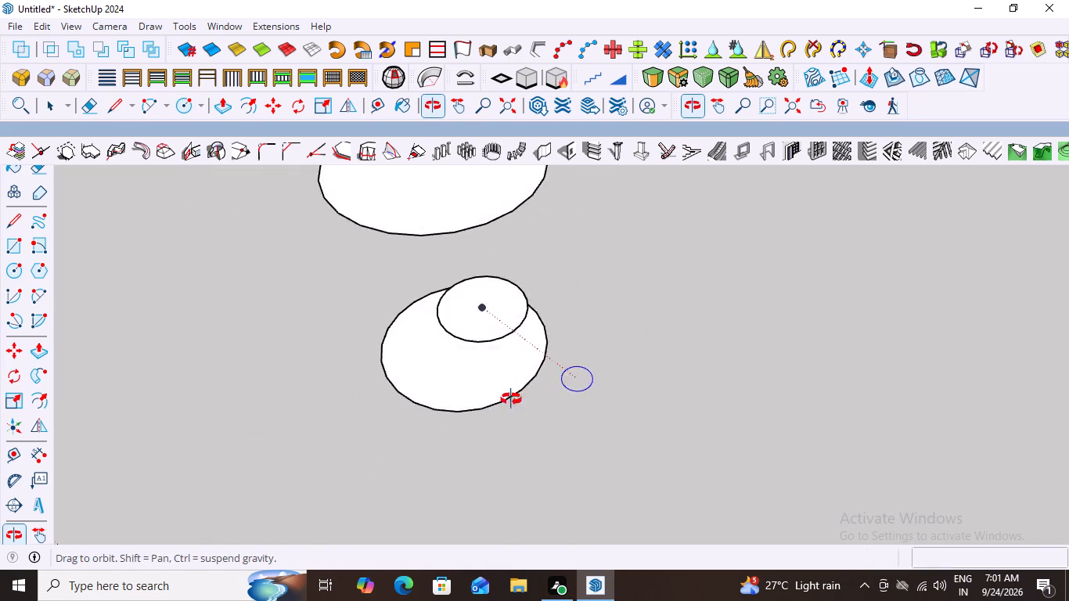
{"action": "middle_click_drag", "start_coordinate": [511, 399], "coordinate": [423, 408]}
{"action": "scroll", "coordinate": [423, 408], "scroll_direction": "down", "scroll_amount": 7}
{"action": "scroll", "coordinate": [553, 333], "scroll_direction": "up", "scroll_amount": 5}
{"action": "middle_click_drag", "start_coordinate": [415, 384], "coordinate": [599, 310]}
{"action": "scroll", "coordinate": [606, 308], "scroll_direction": "down", "scroll_amount": 4}
{"action": "scroll", "coordinate": [507, 344], "scroll_direction": "up", "scroll_amount": 5}
{"action": "middle_click_drag", "start_coordinate": [552, 329], "coordinate": [575, 316]}
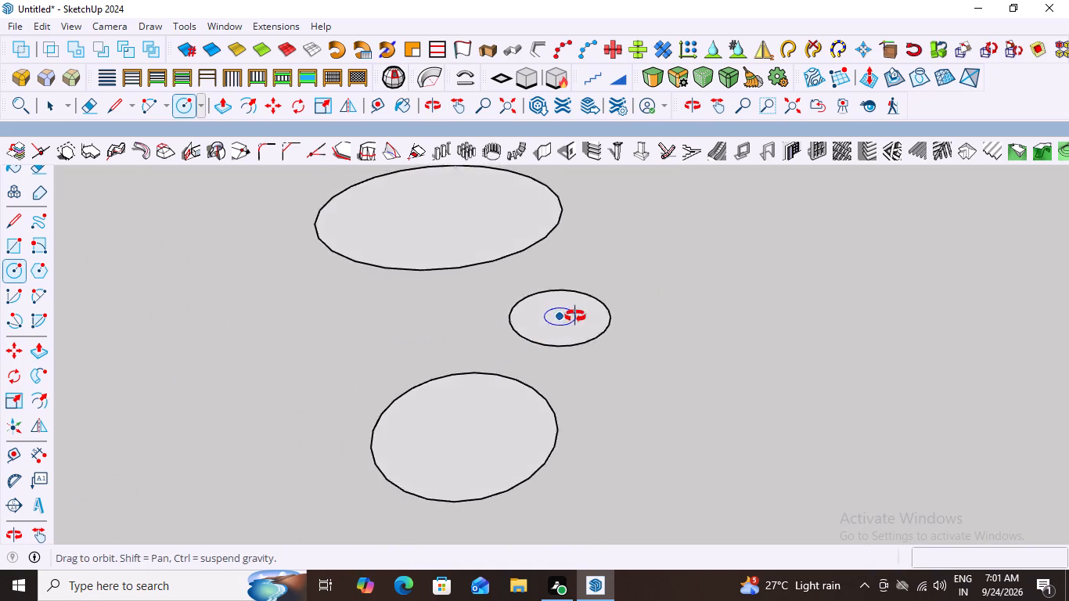
{"action": "middle_click_drag", "start_coordinate": [575, 316], "coordinate": [617, 263]}
{"action": "scroll", "coordinate": [575, 310], "scroll_direction": "down", "scroll_amount": 2}
{"action": "scroll", "coordinate": [549, 342], "scroll_direction": "up", "scroll_amount": 2}
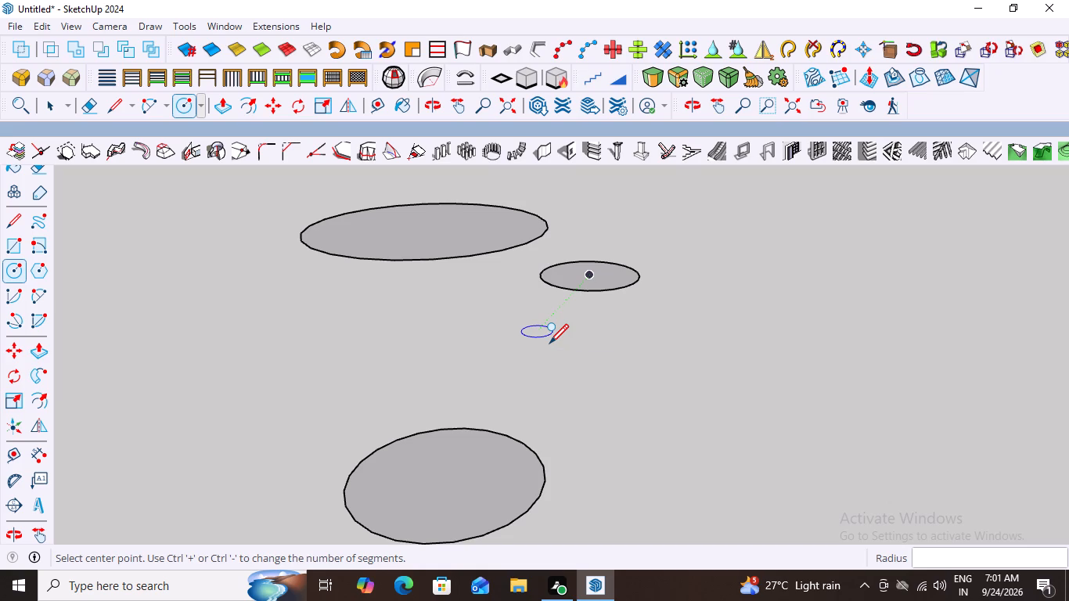
Draw two small circles, about 13/16" and 7/8" in radius, in the space between the third circle and the second large circle.
{"action": "scroll", "coordinate": [549, 342], "scroll_direction": "up", "scroll_amount": 2}
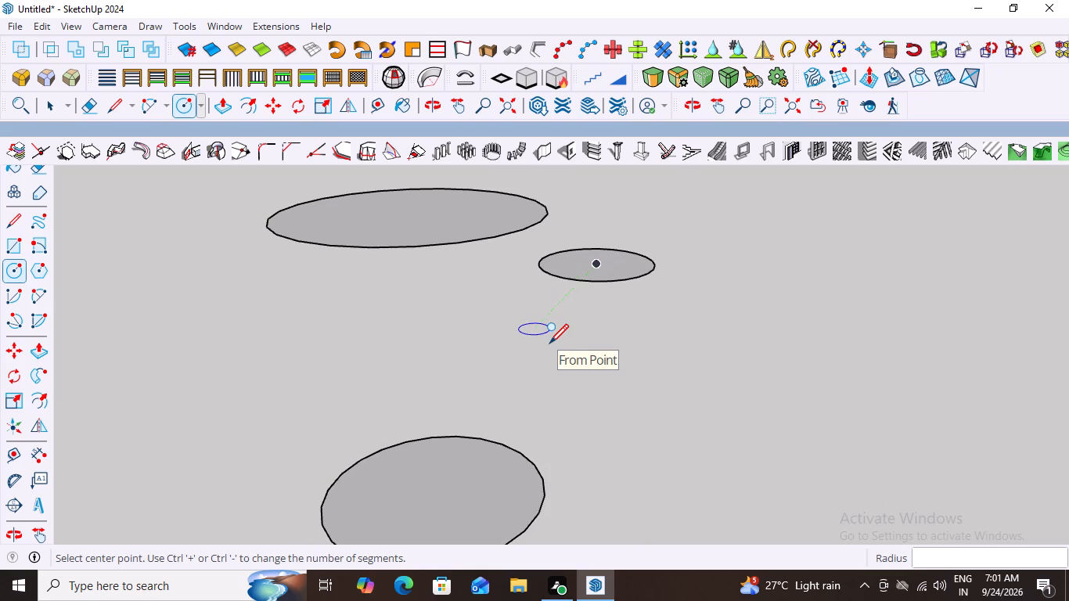
{"action": "left_click", "coordinate": [540, 318]}
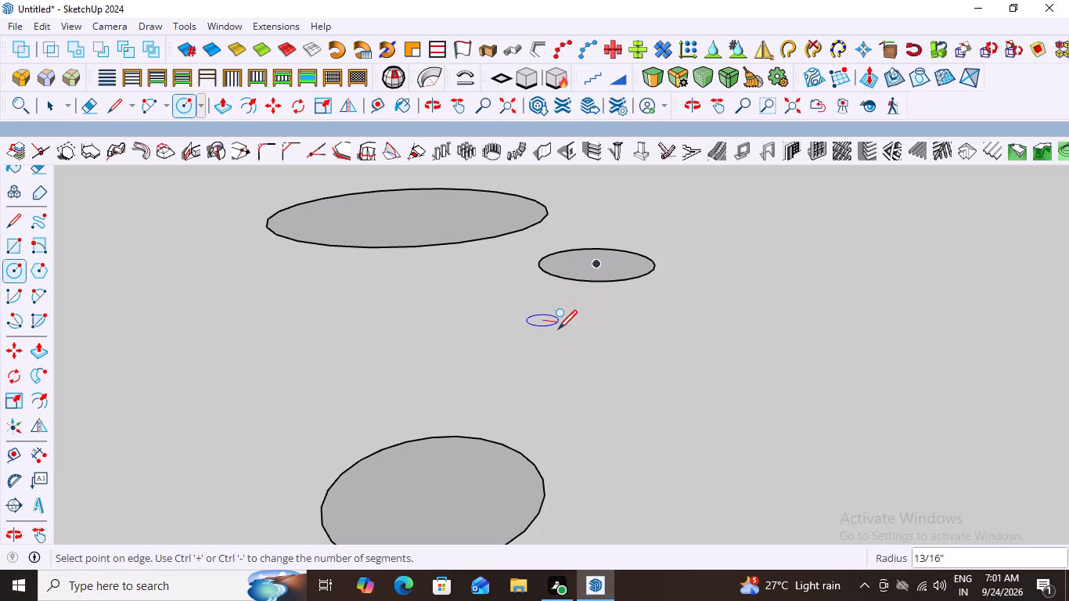
{"action": "left_click", "coordinate": [558, 328]}
{"action": "left_click", "coordinate": [479, 344]}
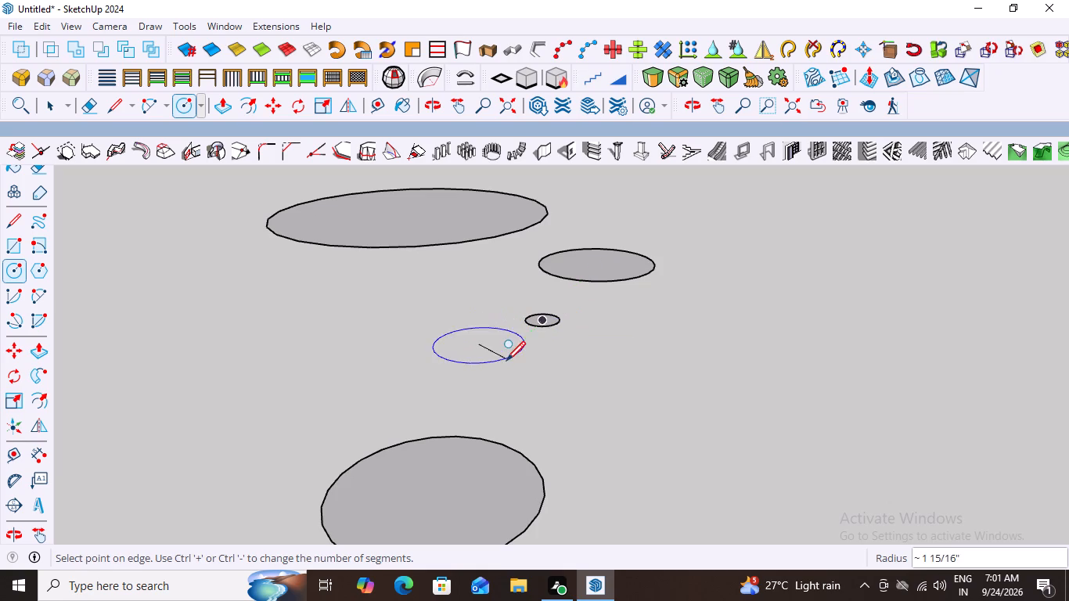
{"action": "left_click", "coordinate": [496, 354]}
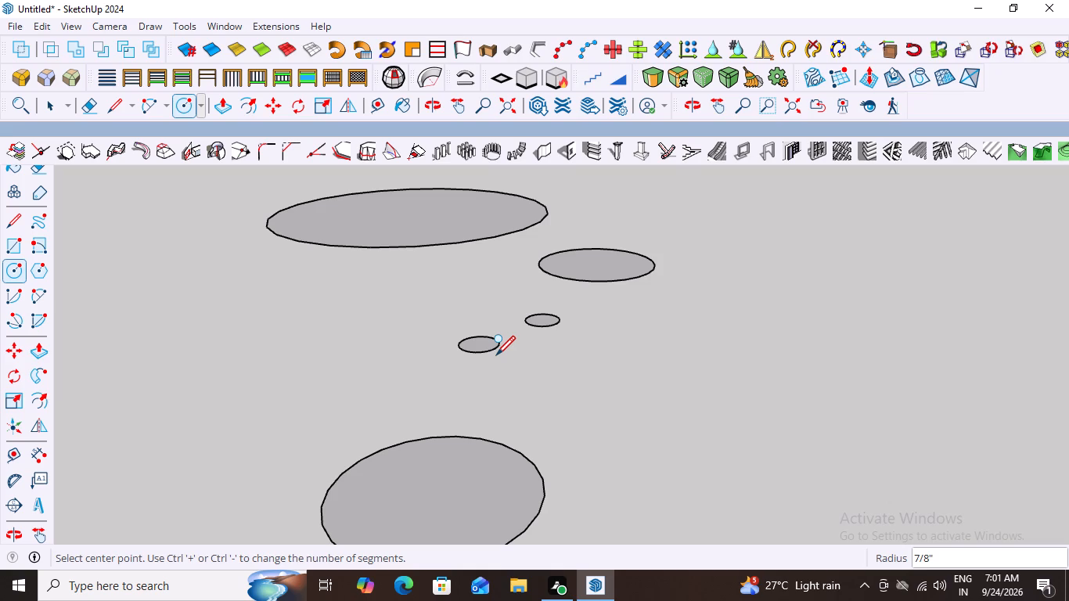
Draw a tiny circle of about 1/4" radius beside the 13/16" and 7/8" circles, toward the second large circle.
{"action": "scroll", "coordinate": [594, 423], "scroll_direction": "down", "scroll_amount": 1}
{"action": "scroll", "coordinate": [564, 347], "scroll_direction": "up", "scroll_amount": 1}
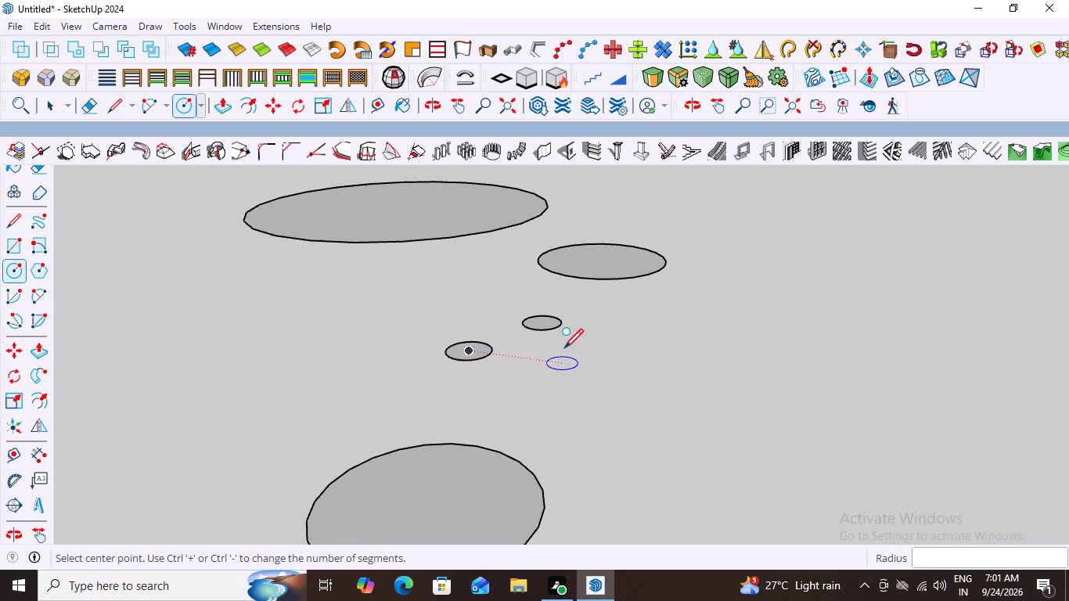
{"action": "scroll", "coordinate": [564, 347], "scroll_direction": "up", "scroll_amount": 2}
{"action": "scroll", "coordinate": [508, 378], "scroll_direction": "up", "scroll_amount": 3}
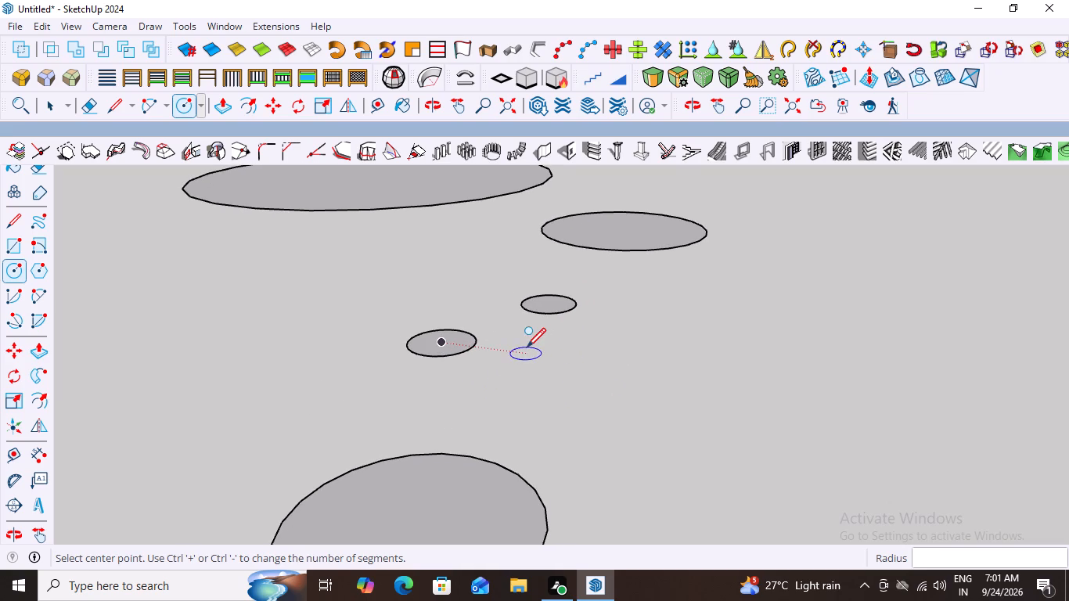
{"action": "left_click", "coordinate": [527, 346]}
{"action": "left_click", "coordinate": [534, 359]}
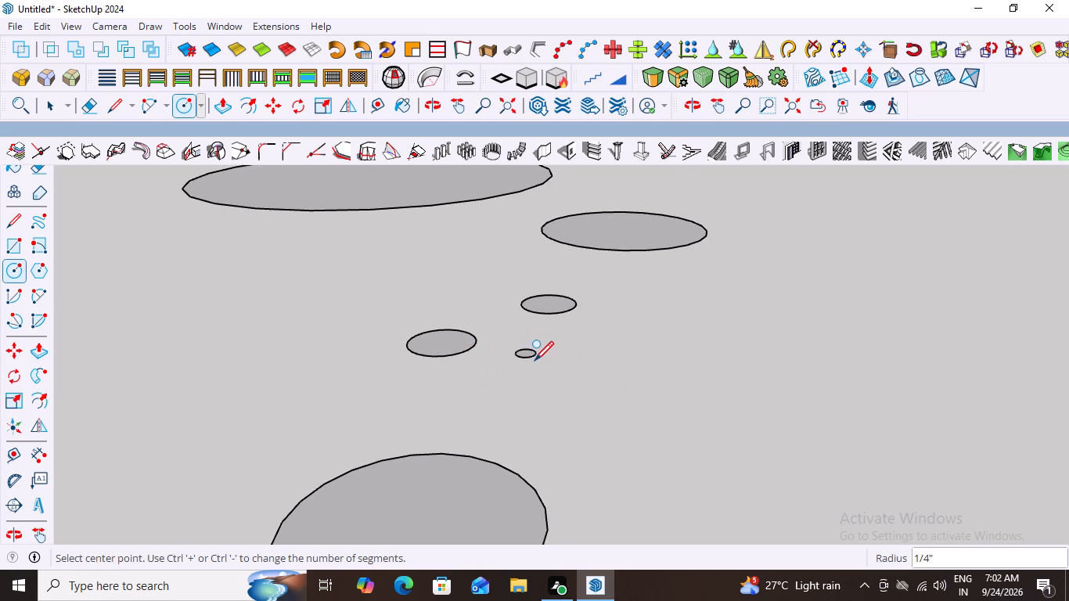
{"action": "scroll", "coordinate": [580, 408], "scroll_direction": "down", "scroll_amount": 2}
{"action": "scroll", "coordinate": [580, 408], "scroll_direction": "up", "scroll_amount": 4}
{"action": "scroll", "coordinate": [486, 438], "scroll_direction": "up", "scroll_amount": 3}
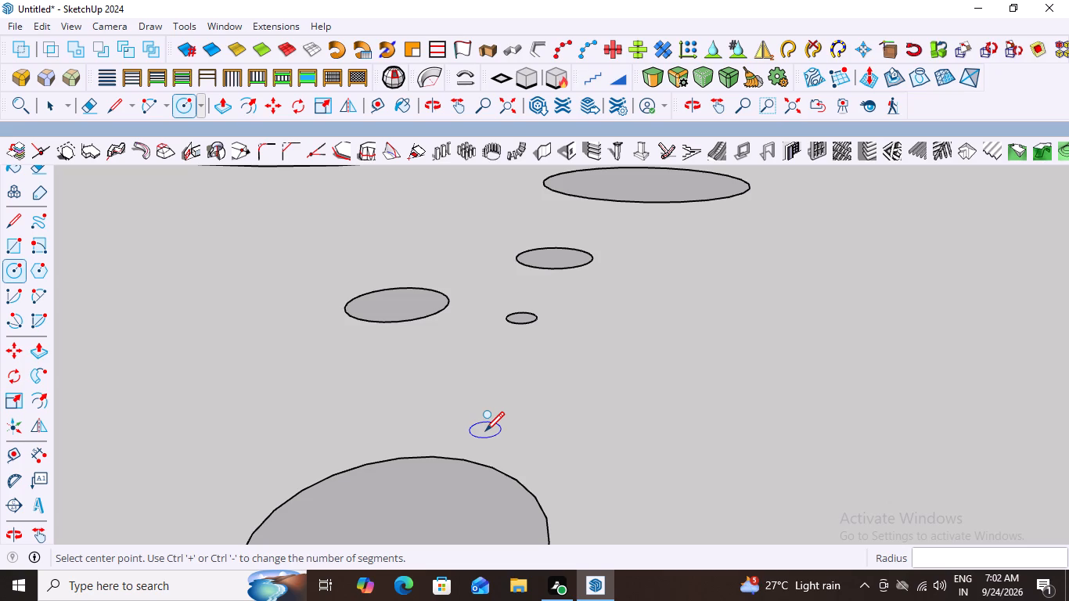
Draw a small circle of about 5/16" radius between the 13/16" and 7/8" circles, on the side away from the second large circle.
{"action": "scroll", "coordinate": [485, 430], "scroll_direction": "up", "scroll_amount": 1}
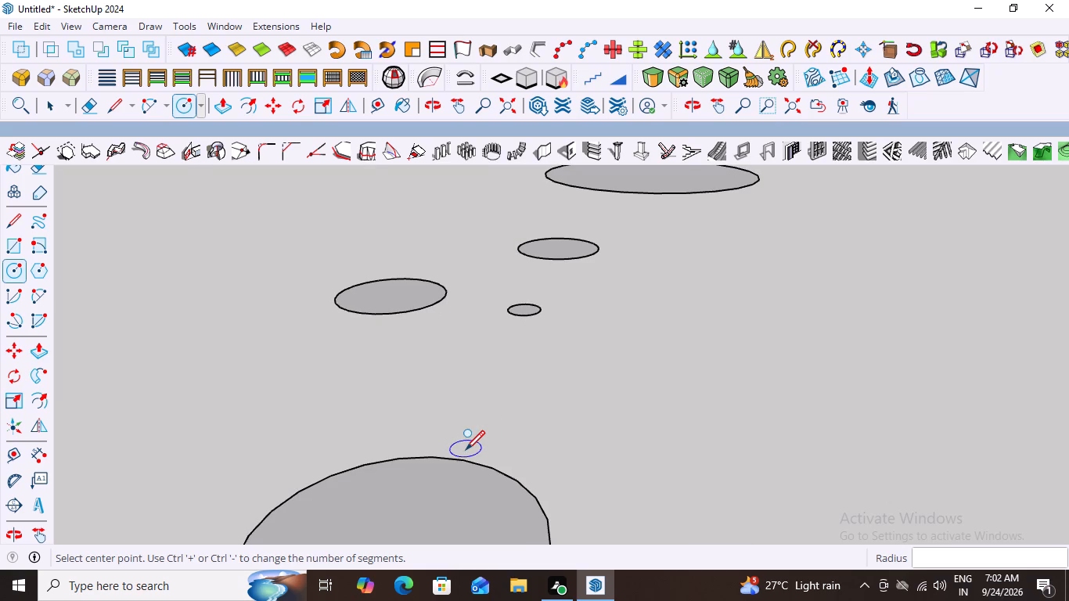
{"action": "scroll", "coordinate": [520, 434], "scroll_direction": "down", "scroll_amount": 5}
{"action": "scroll", "coordinate": [612, 362], "scroll_direction": "down", "scroll_amount": 3}
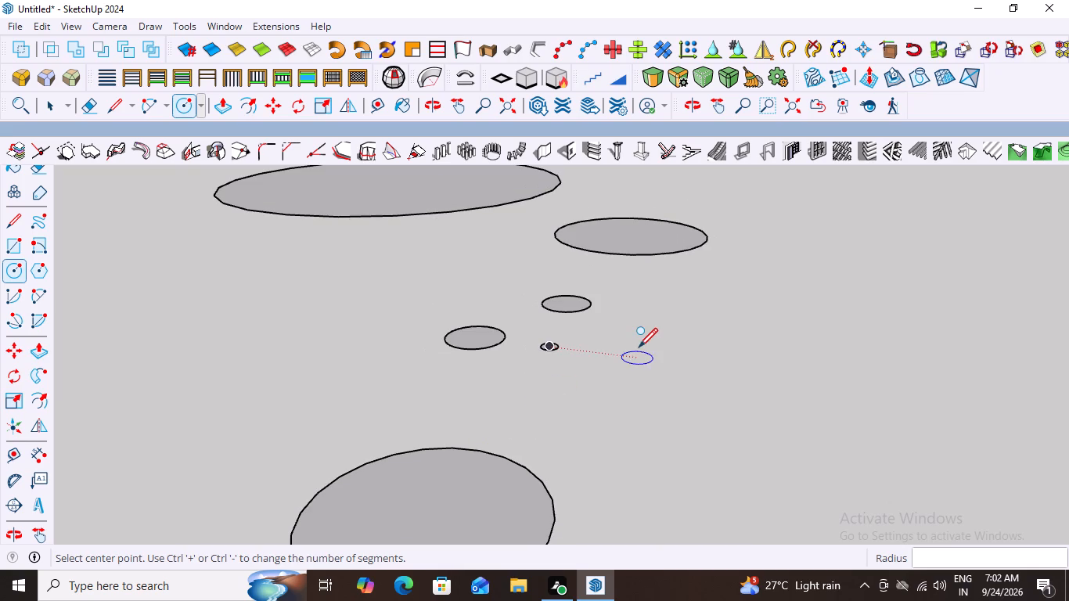
{"action": "middle_click_drag", "start_coordinate": [607, 357], "coordinate": [534, 366]}
{"action": "scroll", "coordinate": [405, 363], "scroll_direction": "up", "scroll_amount": 7}
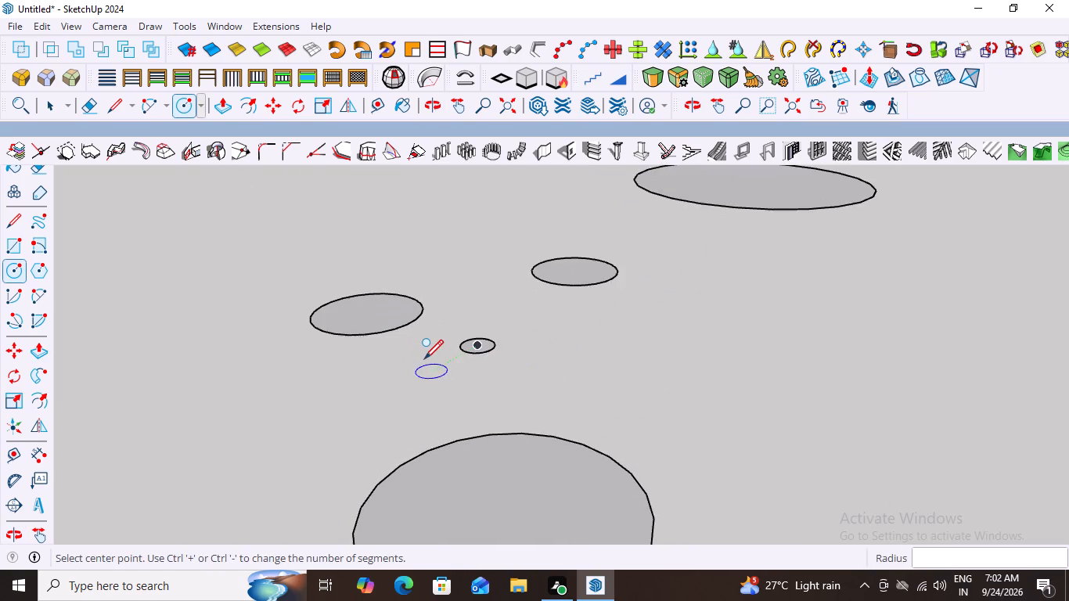
{"action": "scroll", "coordinate": [424, 358], "scroll_direction": "up", "scroll_amount": 1}
{"action": "middle_click_drag", "start_coordinate": [398, 358], "coordinate": [458, 369]}
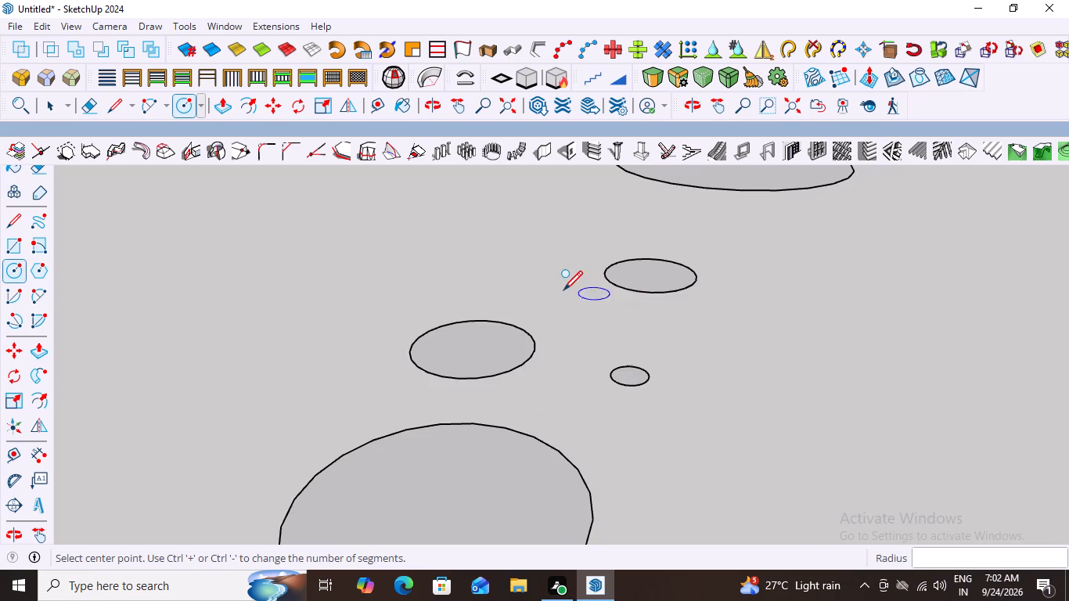
{"action": "scroll", "coordinate": [563, 289], "scroll_direction": "up", "scroll_amount": 3}
{"action": "left_click", "coordinate": [485, 270]}
{"action": "left_click", "coordinate": [508, 281]}
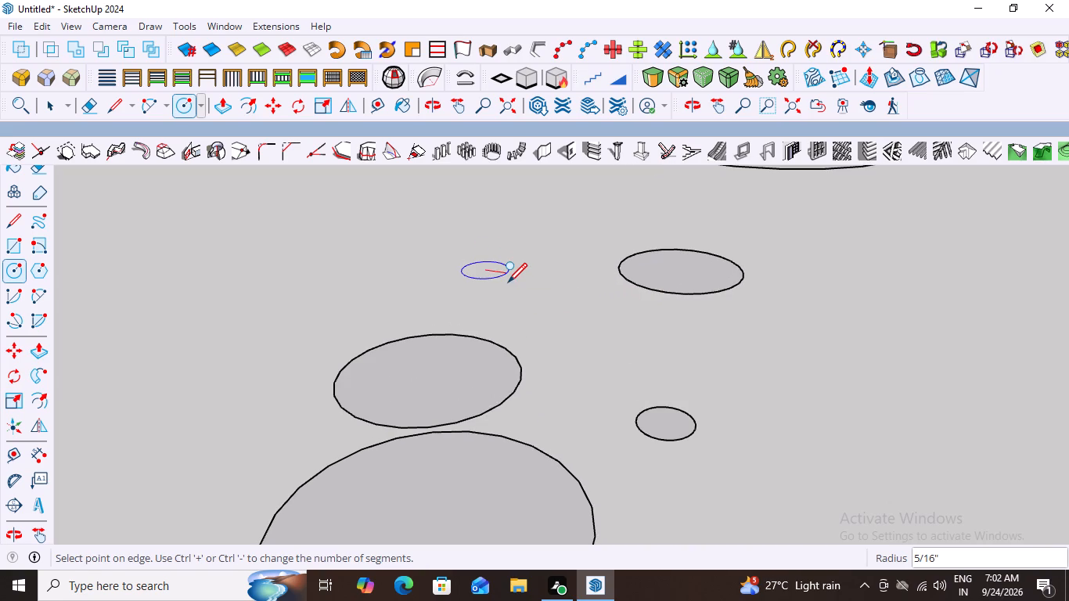
Draw another circle of about 5/16" radius just beside the previous one, on its side toward the second large circle.
{"action": "scroll", "coordinate": [430, 290], "scroll_direction": "down", "scroll_amount": 7}
{"action": "scroll", "coordinate": [545, 338], "scroll_direction": "up", "scroll_amount": 3}
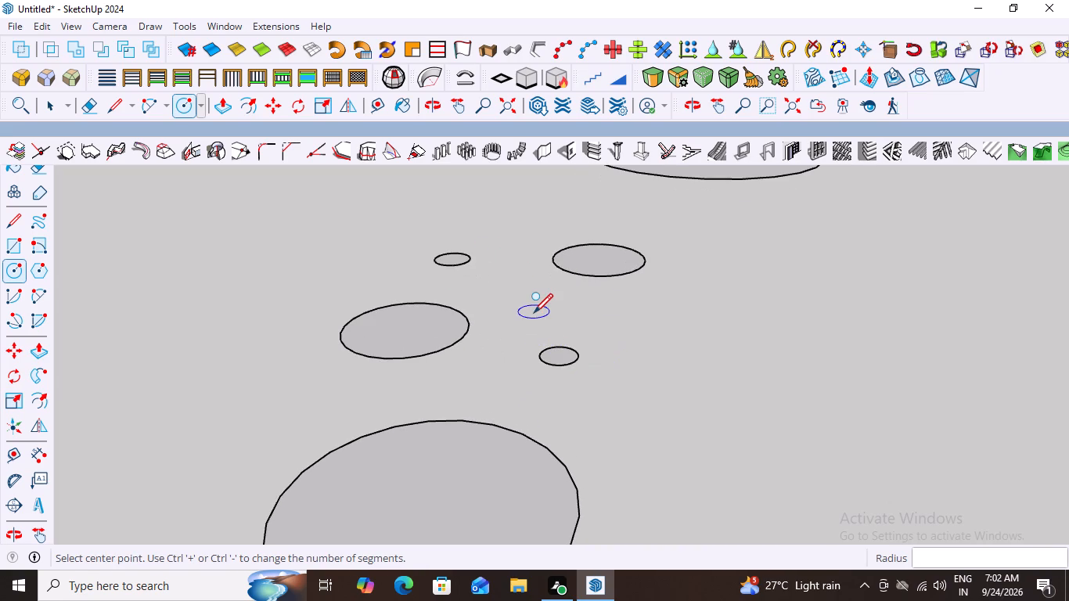
{"action": "scroll", "coordinate": [531, 307], "scroll_direction": "up", "scroll_amount": 4}
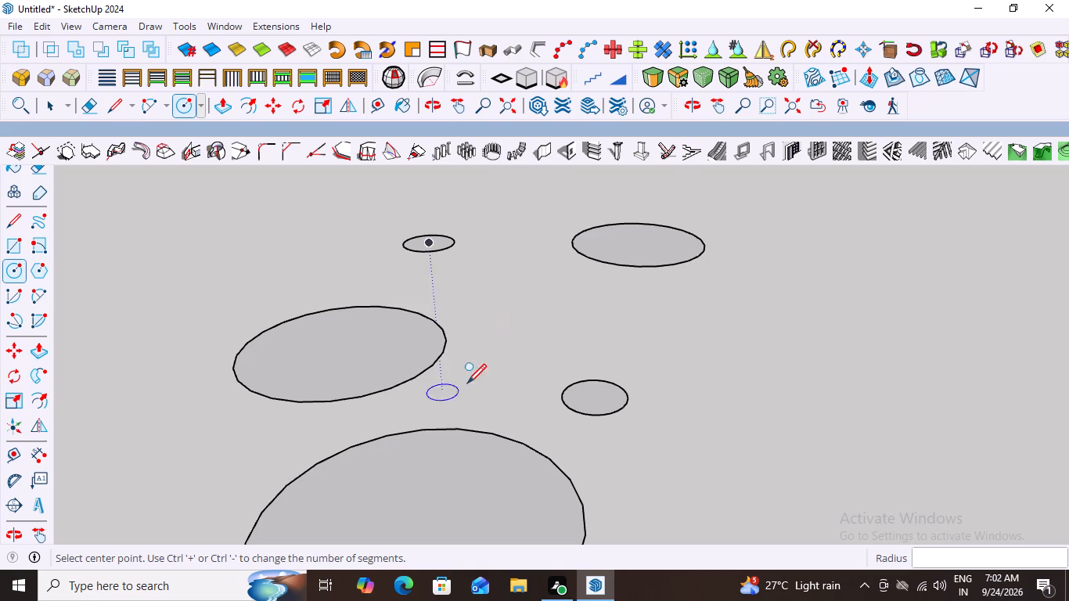
{"action": "scroll", "coordinate": [507, 344], "scroll_direction": "down", "scroll_amount": 2}
{"action": "middle_click_drag", "start_coordinate": [495, 281], "coordinate": [468, 286]}
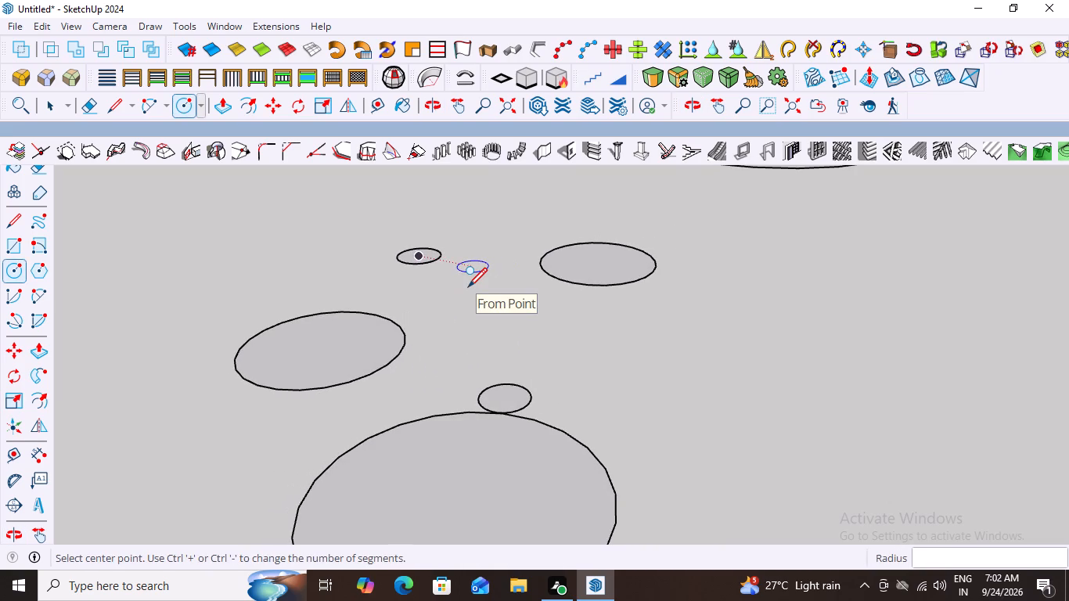
{"action": "scroll", "coordinate": [468, 286], "scroll_direction": "up", "scroll_amount": 2}
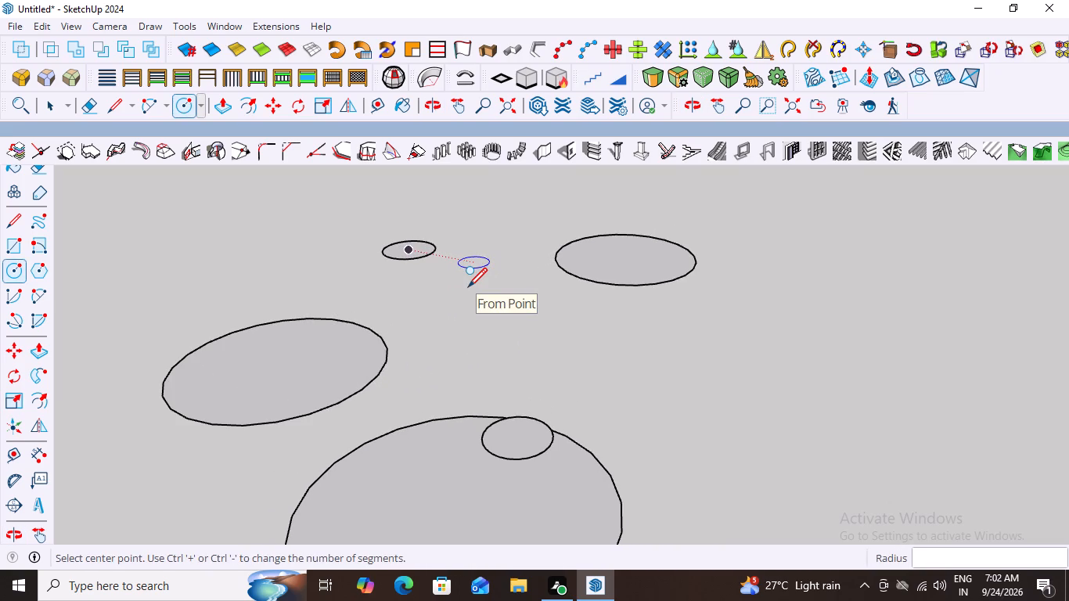
{"action": "scroll", "coordinate": [468, 286], "scroll_direction": "up", "scroll_amount": 1}
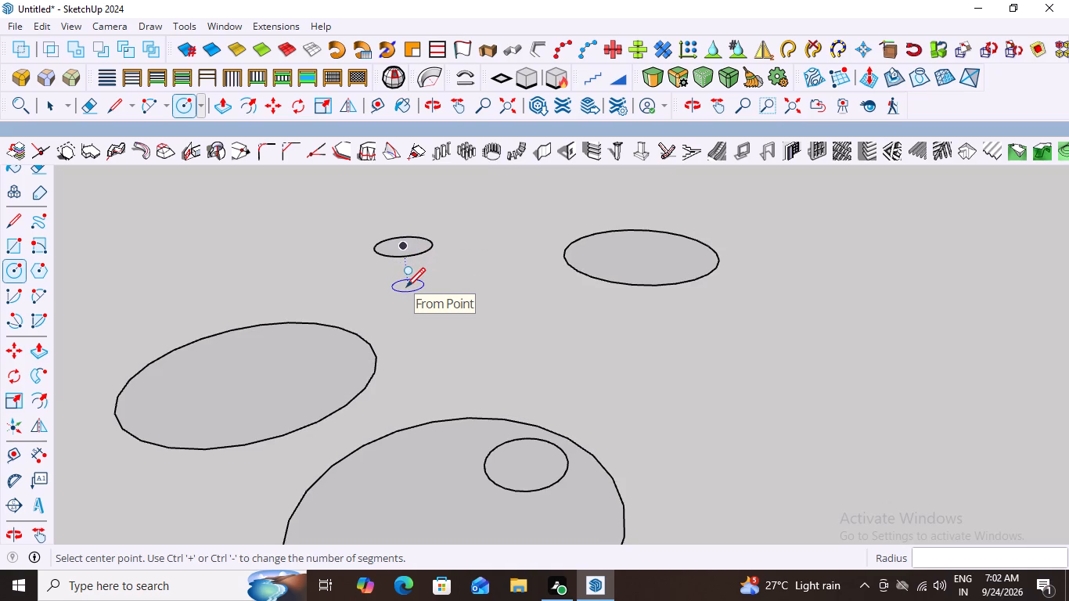
{"action": "left_click", "coordinate": [406, 286]}
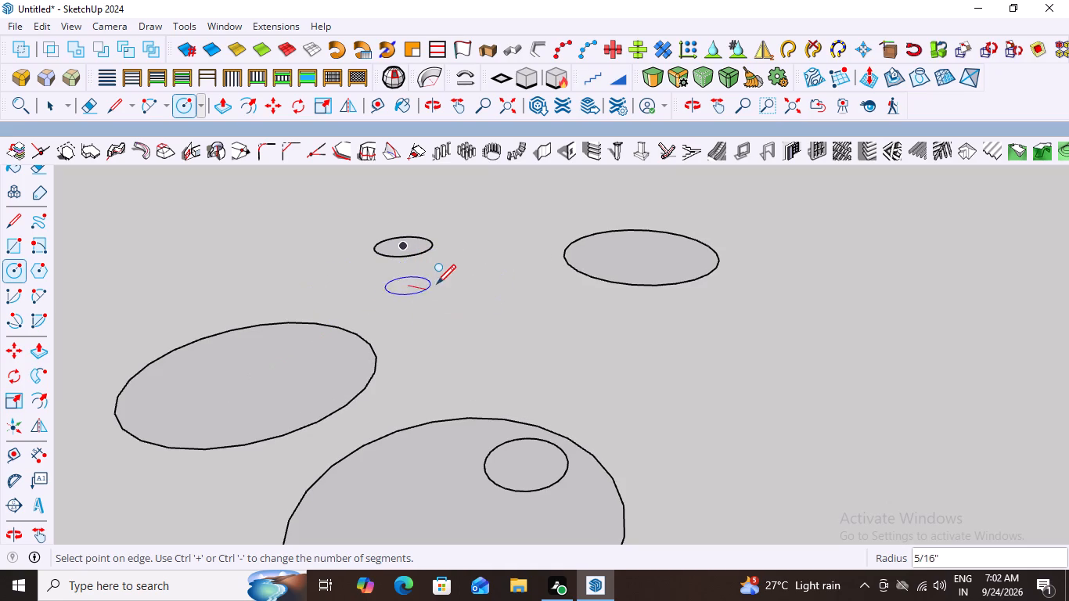
{"action": "left_click", "coordinate": [437, 283]}
Draw a tiny circle in line with the two 5/16" circles, on the side toward the second large circle.
{"action": "scroll", "coordinate": [463, 352], "scroll_direction": "down", "scroll_amount": 1}
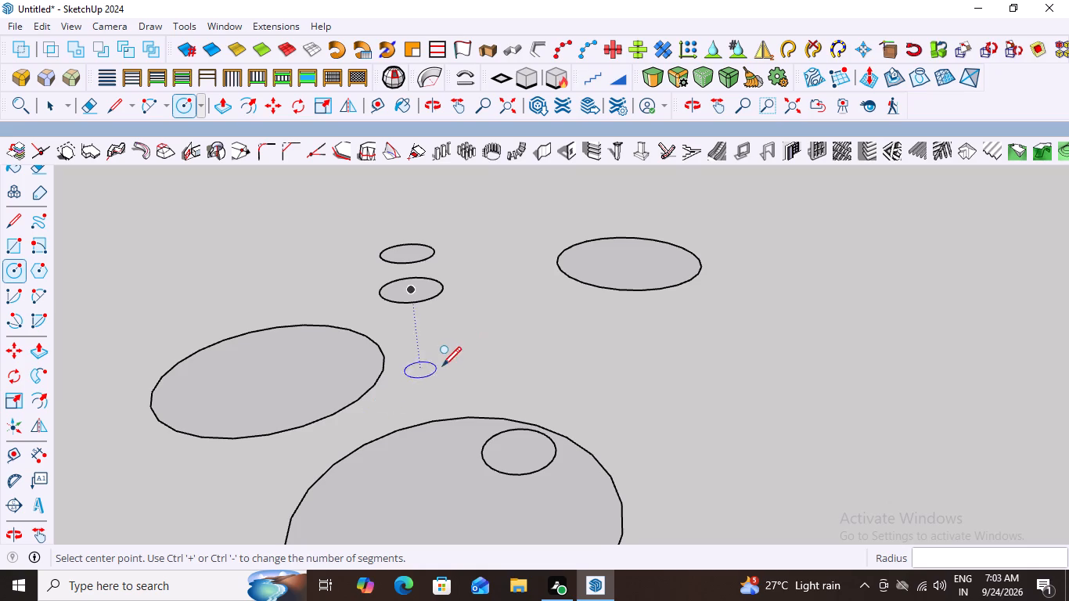
{"action": "scroll", "coordinate": [444, 352], "scroll_direction": "up", "scroll_amount": 2}
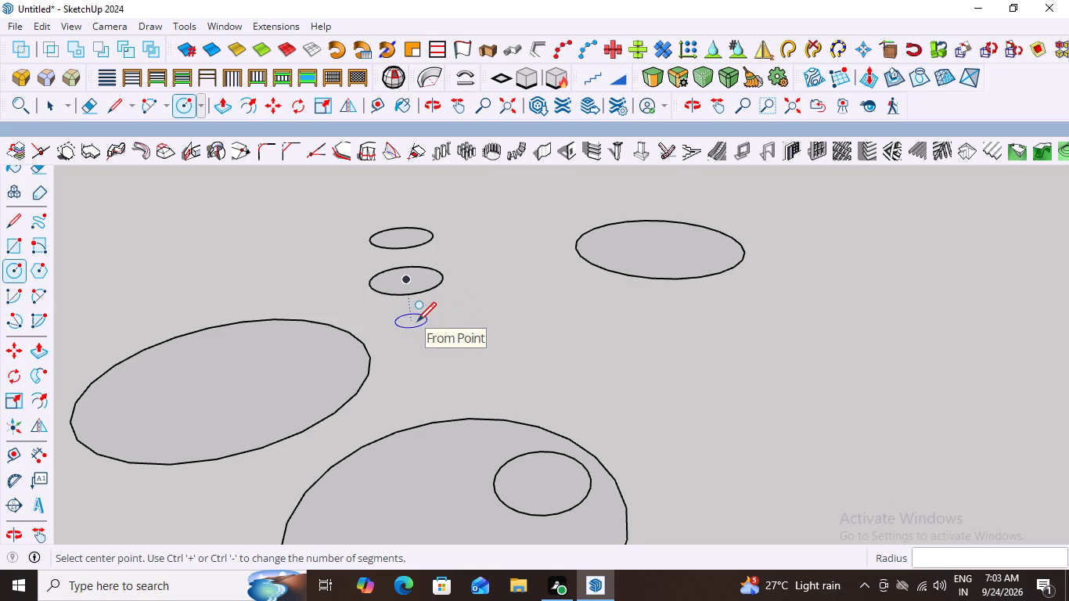
{"action": "scroll", "coordinate": [417, 320], "scroll_direction": "up", "scroll_amount": 1}
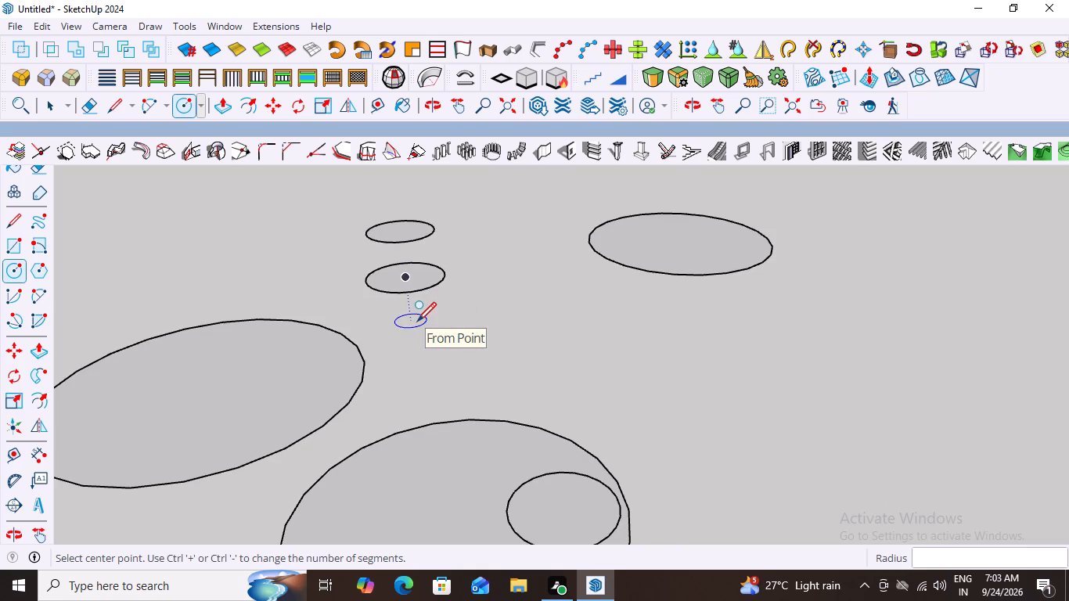
{"action": "scroll", "coordinate": [417, 320], "scroll_direction": "up", "scroll_amount": 1}
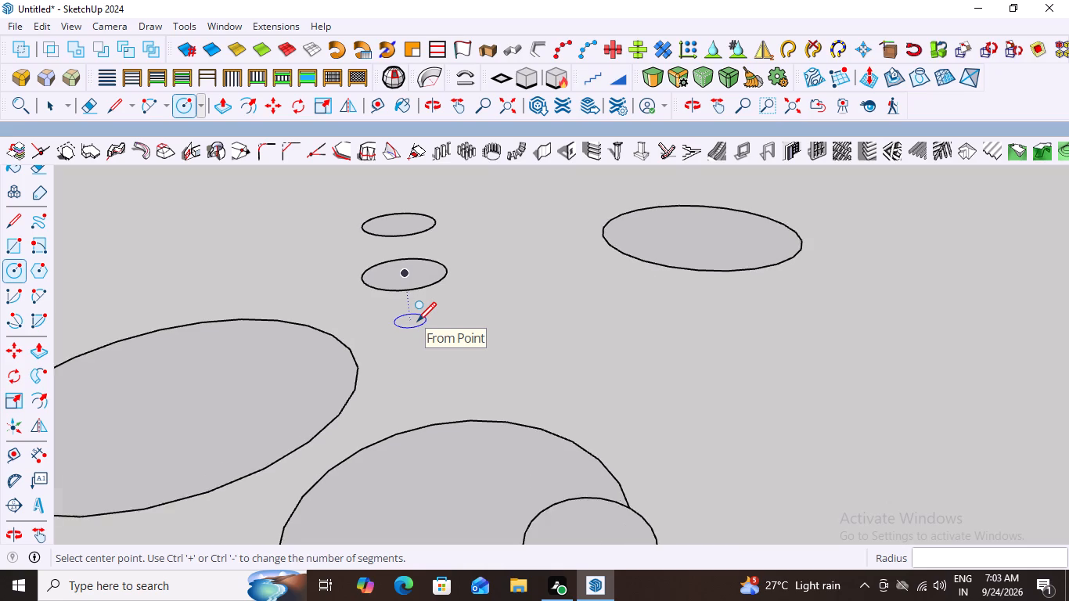
{"action": "scroll", "coordinate": [417, 320], "scroll_direction": "up", "scroll_amount": 3}
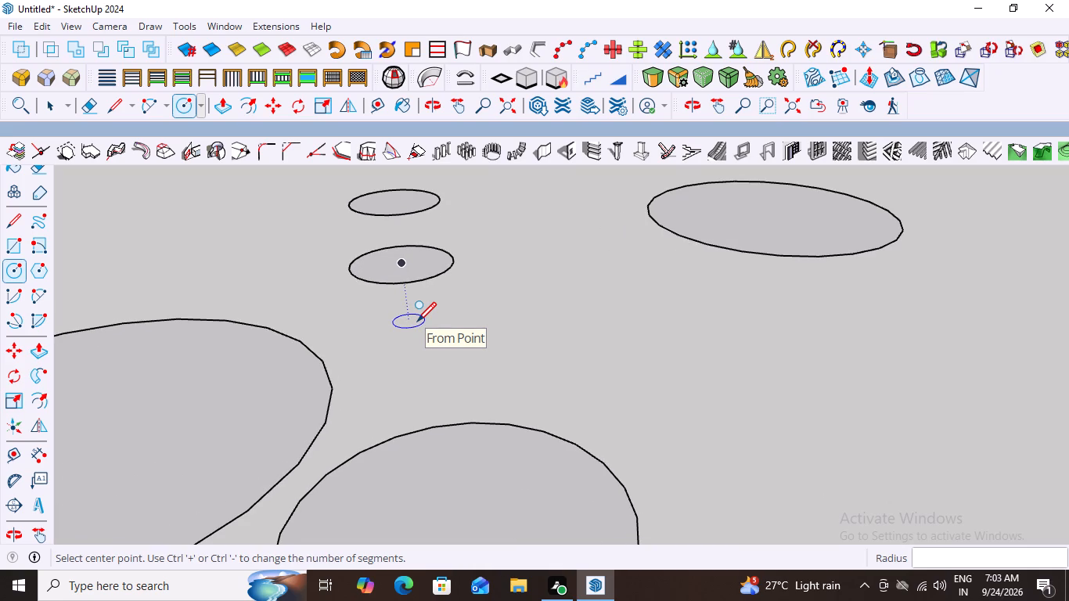
{"action": "scroll", "coordinate": [417, 320], "scroll_direction": "up", "scroll_amount": 1}
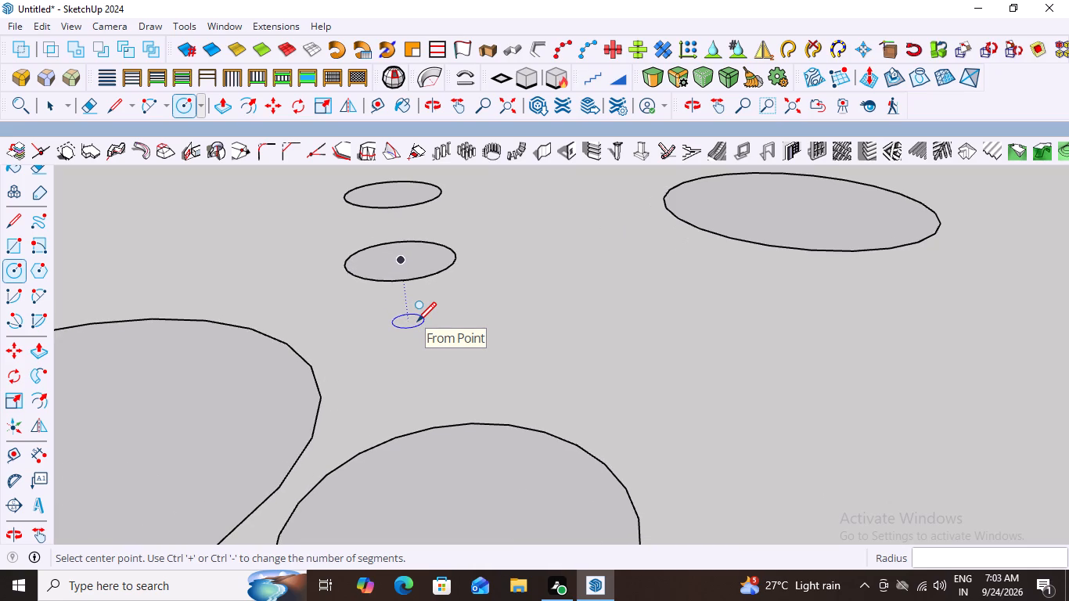
{"action": "scroll", "coordinate": [417, 320], "scroll_direction": "down", "scroll_amount": 2}
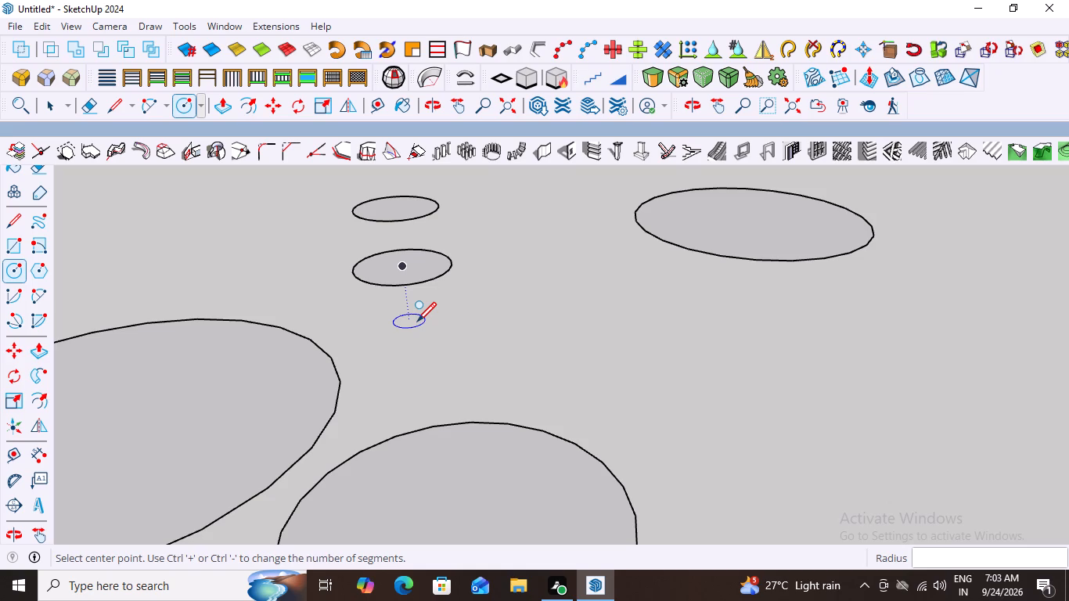
{"action": "scroll", "coordinate": [417, 320], "scroll_direction": "down", "scroll_amount": 4}
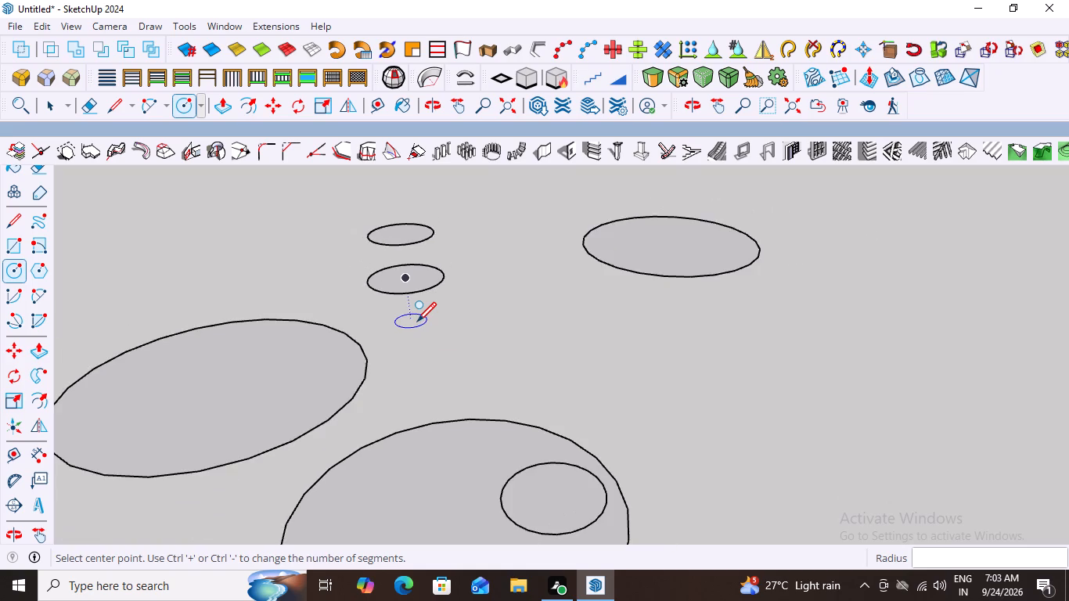
{"action": "scroll", "coordinate": [424, 321], "scroll_direction": "up", "scroll_amount": 7}
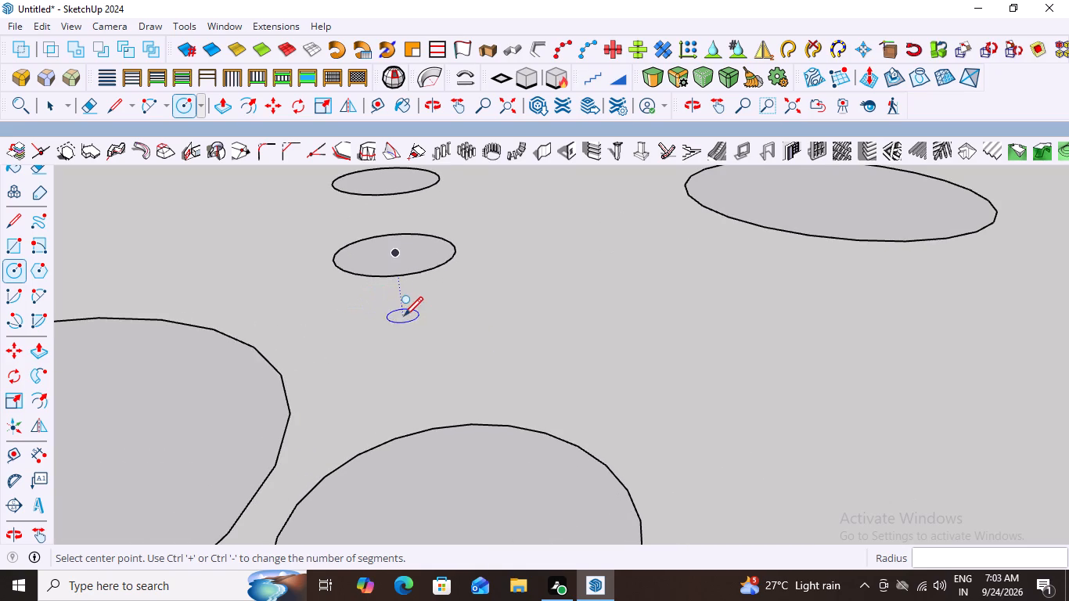
{"action": "left_click", "coordinate": [404, 315]}
{"action": "left_click", "coordinate": [414, 320]}
{"action": "scroll", "coordinate": [478, 340], "scroll_direction": "down", "scroll_amount": 8}
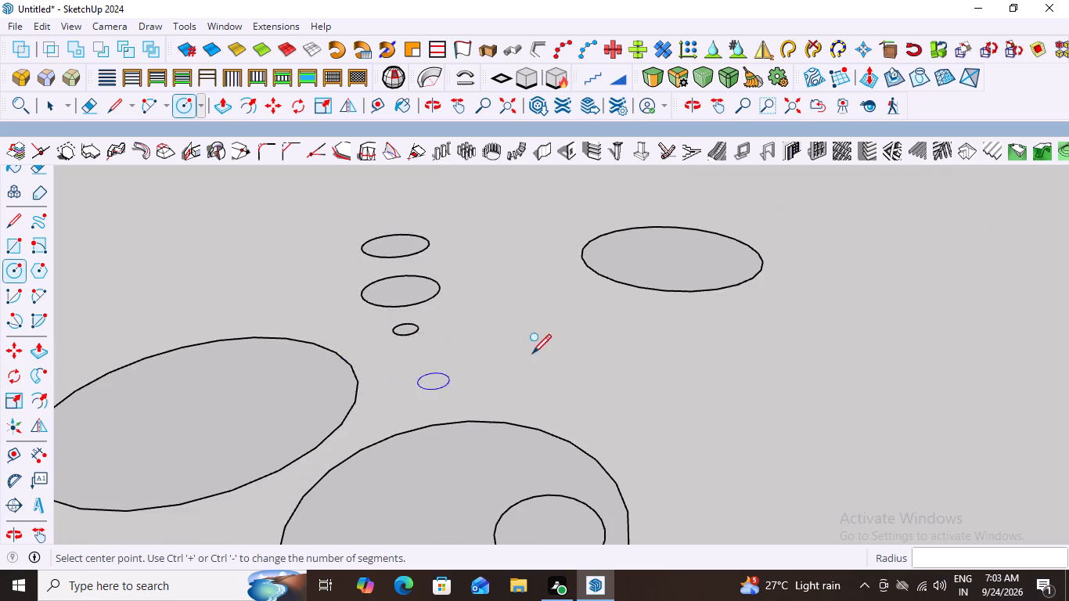
Draw a tiny circle of about 1/8" radius beside the small circle nearest the third circle, on its side facing the second large circle.
{"action": "scroll", "coordinate": [561, 314], "scroll_direction": "up", "scroll_amount": 3}
{"action": "scroll", "coordinate": [512, 325], "scroll_direction": "down", "scroll_amount": 8}
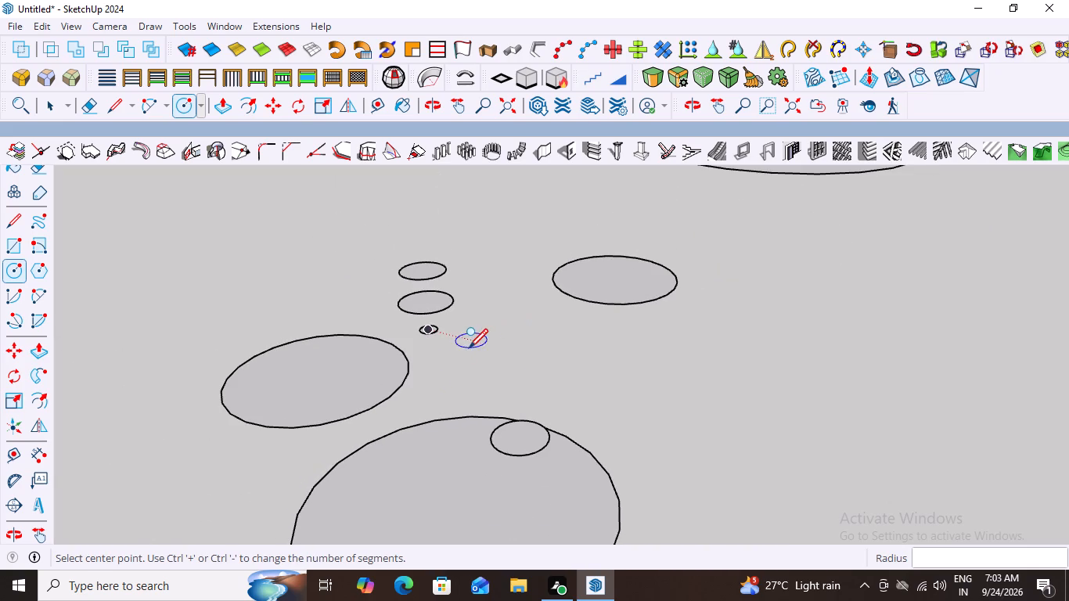
{"action": "scroll", "coordinate": [469, 333], "scroll_direction": "up", "scroll_amount": 15}
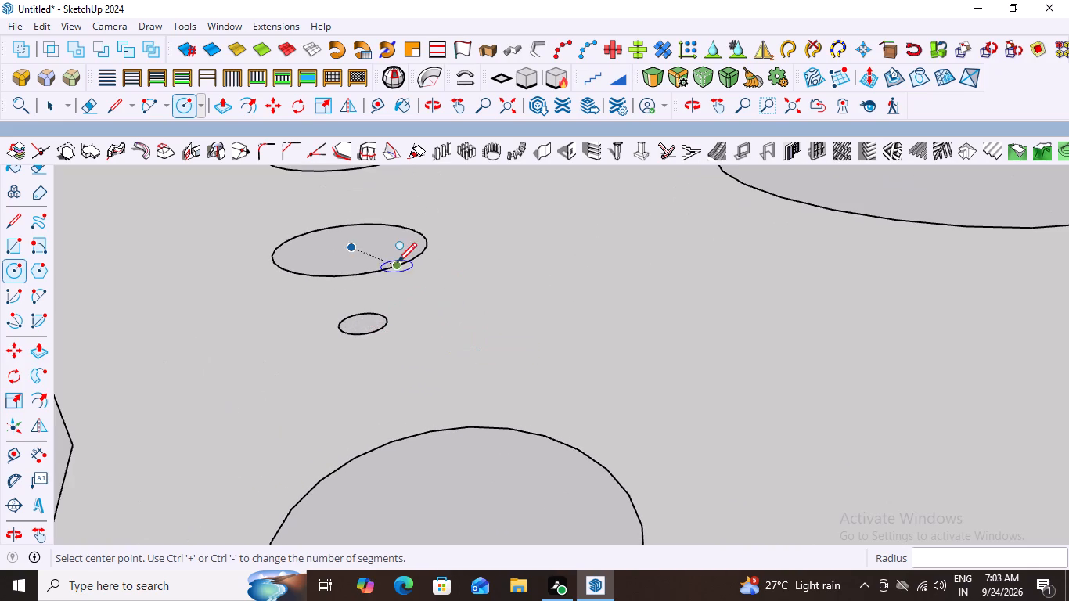
{"action": "scroll", "coordinate": [443, 299], "scroll_direction": "up", "scroll_amount": 3}
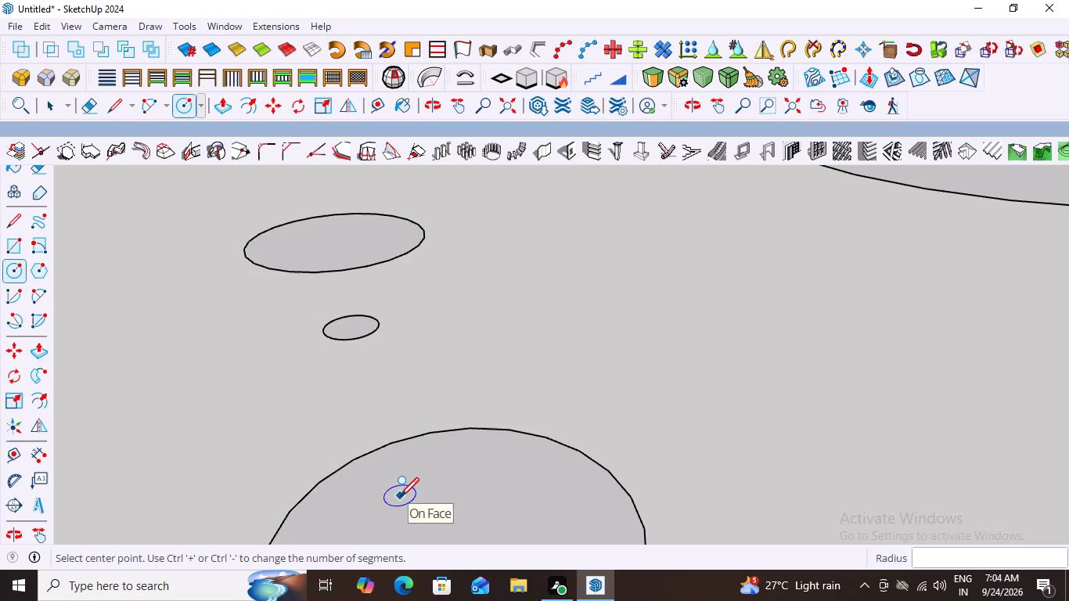
{"action": "scroll", "coordinate": [400, 495], "scroll_direction": "down", "scroll_amount": 1}
{"action": "scroll", "coordinate": [466, 440], "scroll_direction": "up", "scroll_amount": 2}
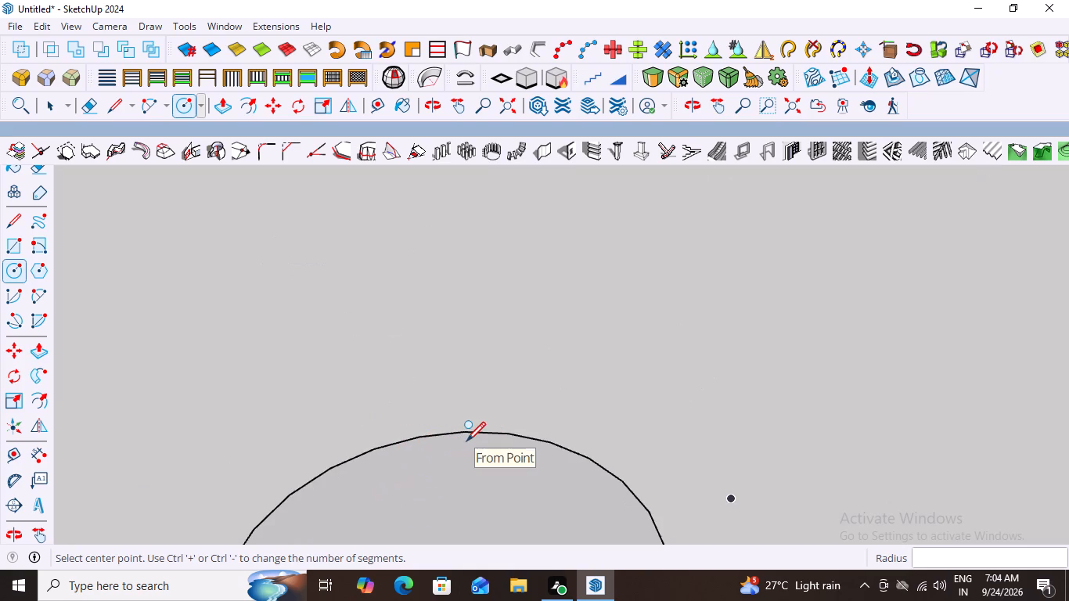
{"action": "scroll", "coordinate": [466, 440], "scroll_direction": "down", "scroll_amount": 5}
{"action": "scroll", "coordinate": [458, 389], "scroll_direction": "up", "scroll_amount": 3}
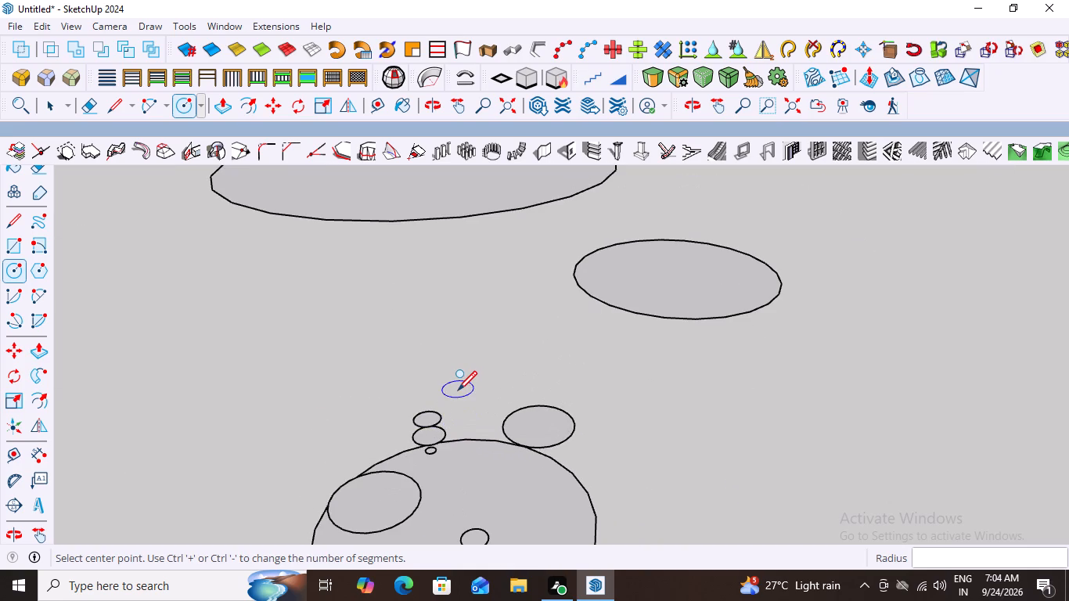
{"action": "scroll", "coordinate": [458, 389], "scroll_direction": "down", "scroll_amount": 8}
{"action": "scroll", "coordinate": [544, 483], "scroll_direction": "up", "scroll_amount": 3}
{"action": "scroll", "coordinate": [484, 394], "scroll_direction": "up", "scroll_amount": 2}
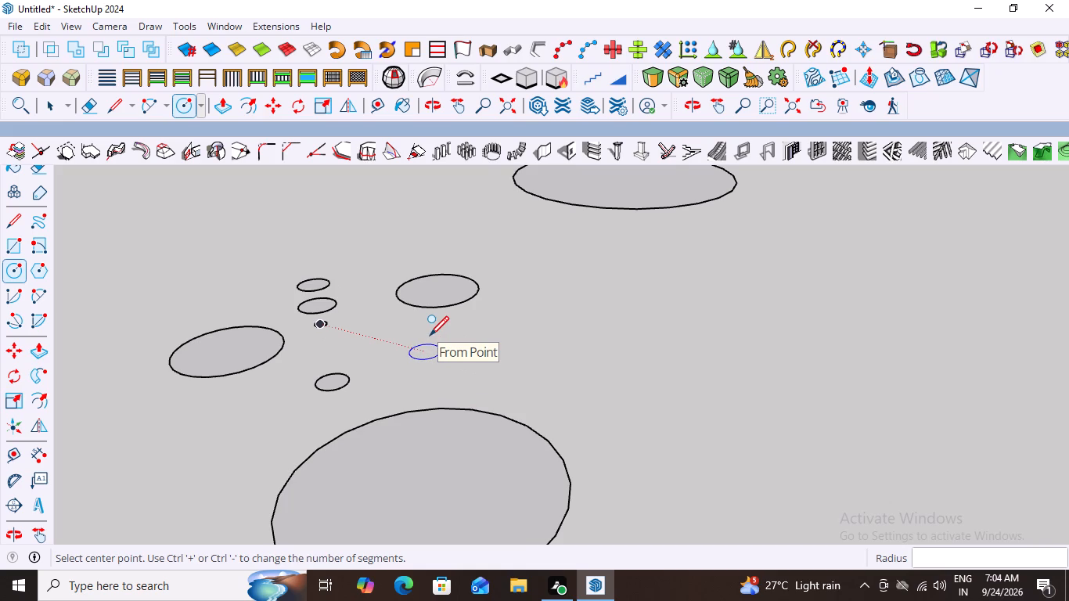
{"action": "scroll", "coordinate": [412, 336], "scroll_direction": "up", "scroll_amount": 3}
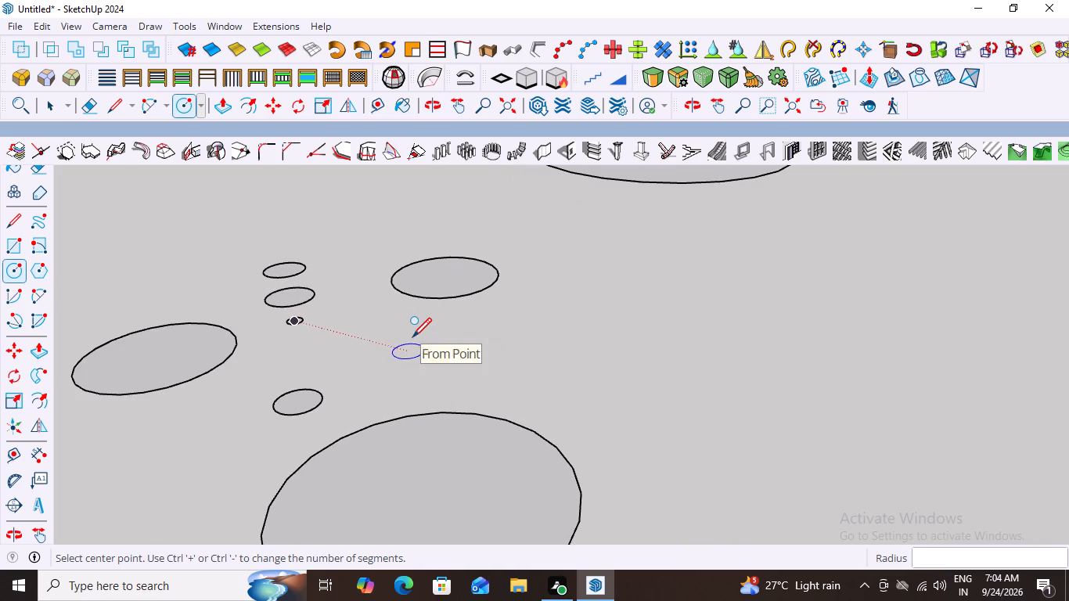
{"action": "scroll", "coordinate": [417, 311], "scroll_direction": "up", "scroll_amount": 6}
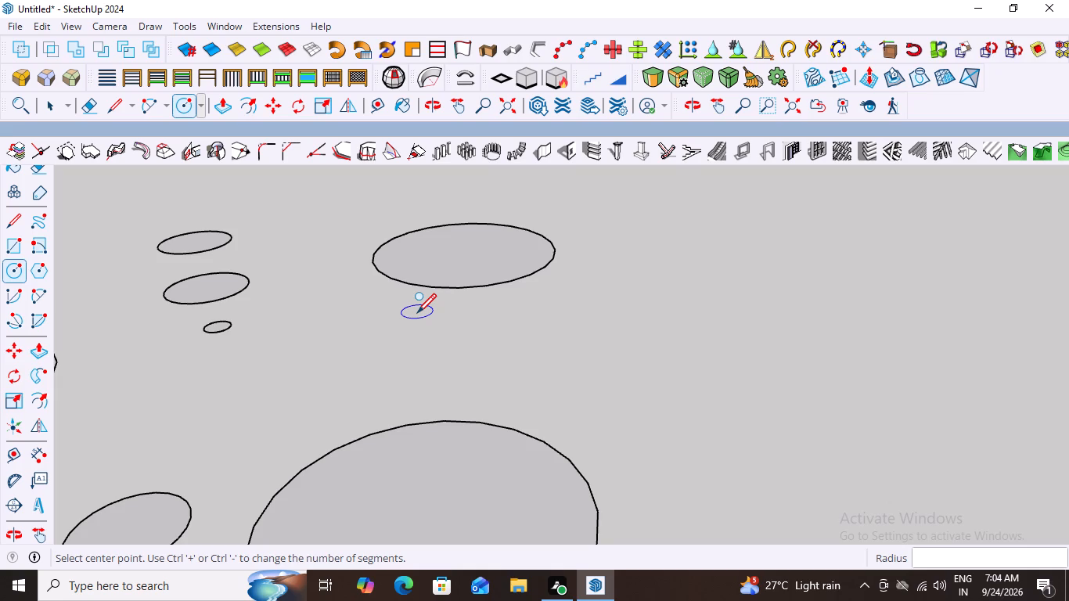
{"action": "scroll", "coordinate": [417, 311], "scroll_direction": "up", "scroll_amount": 1}
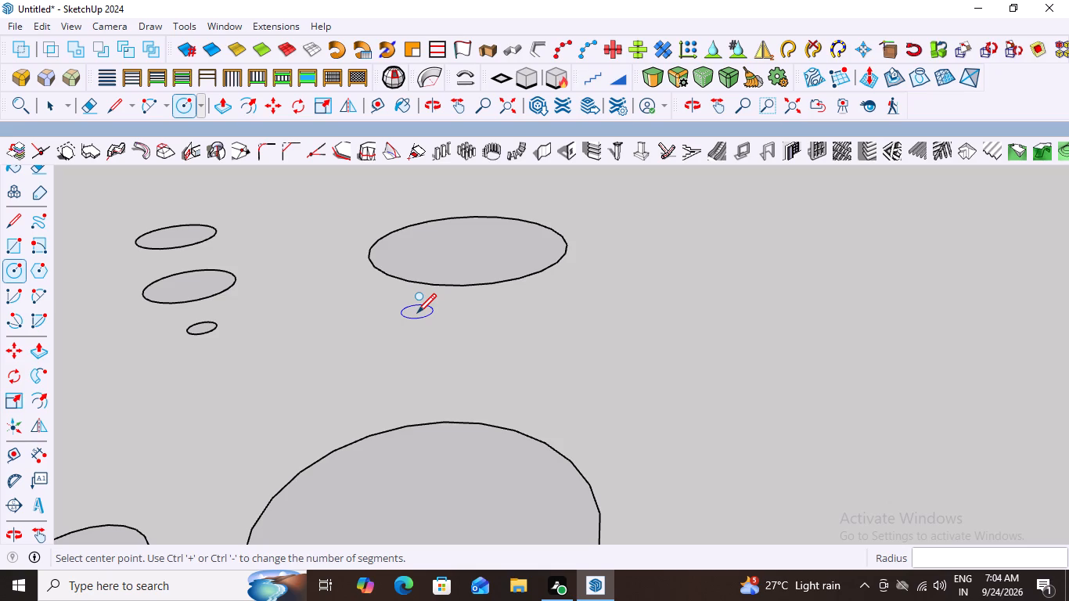
{"action": "scroll", "coordinate": [417, 311], "scroll_direction": "down", "scroll_amount": 4}
{"action": "scroll", "coordinate": [417, 311], "scroll_direction": "up", "scroll_amount": 3}
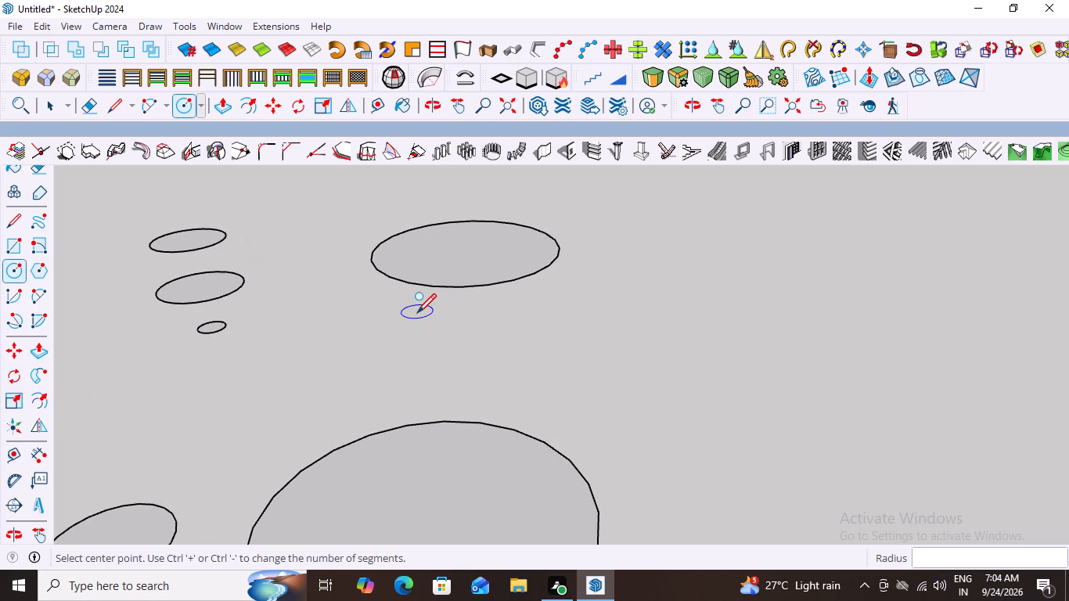
{"action": "left_click", "coordinate": [409, 317]}
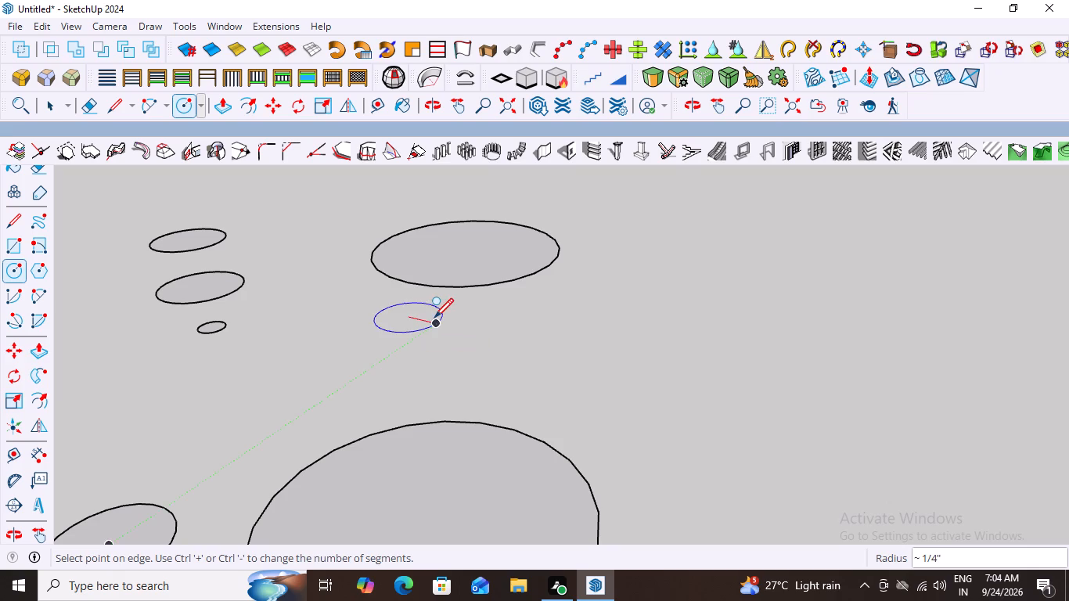
{"action": "left_click", "coordinate": [420, 328]}
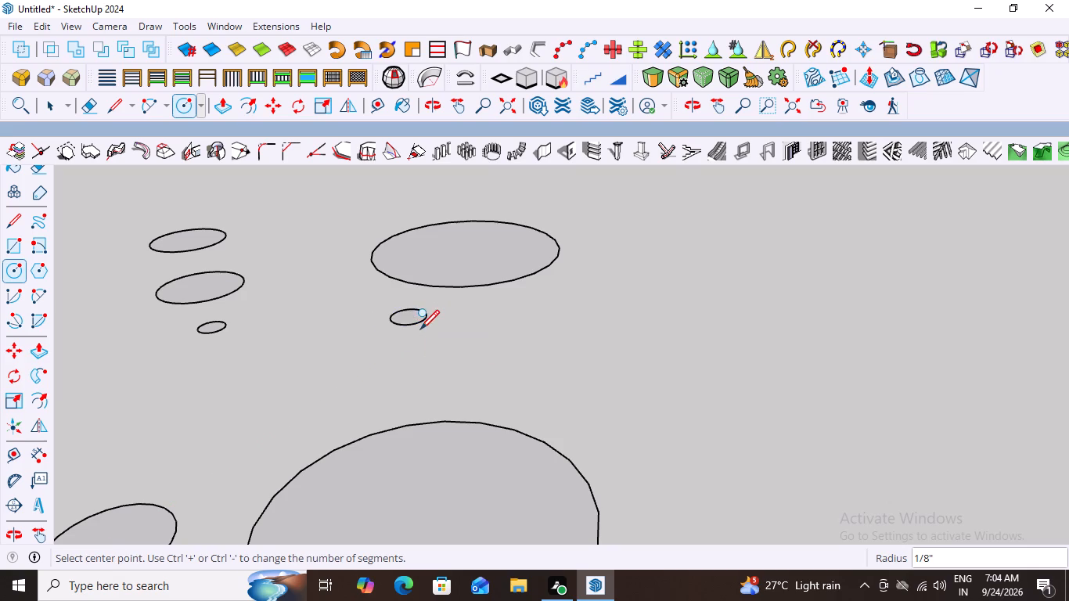
{"action": "scroll", "coordinate": [376, 352], "scroll_direction": "down", "scroll_amount": 7}
{"action": "scroll", "coordinate": [447, 404], "scroll_direction": "up", "scroll_amount": 4}
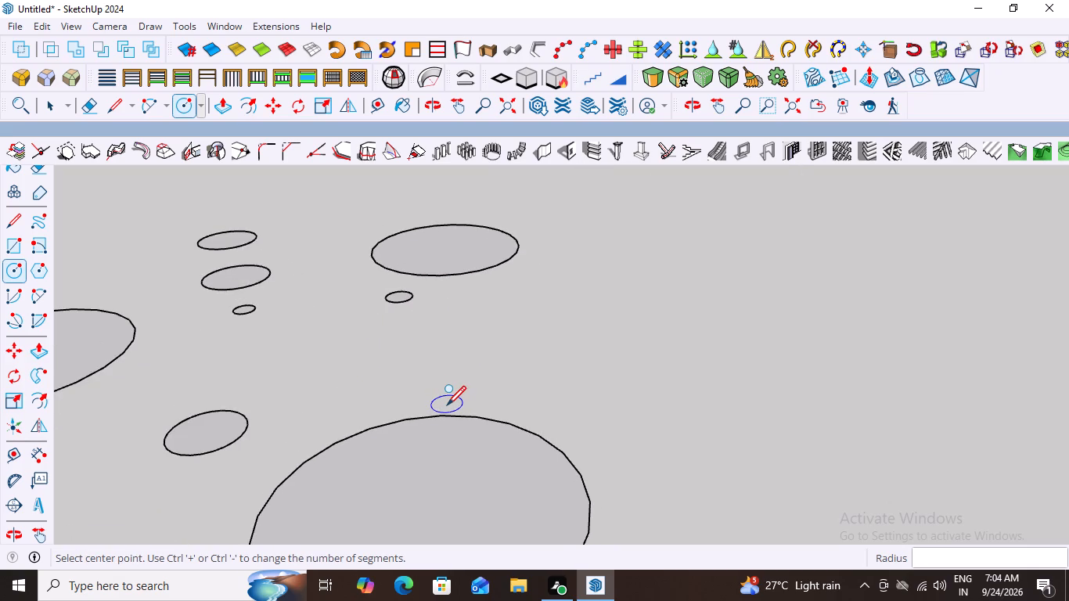
{"action": "scroll", "coordinate": [447, 404], "scroll_direction": "up", "scroll_amount": 2}
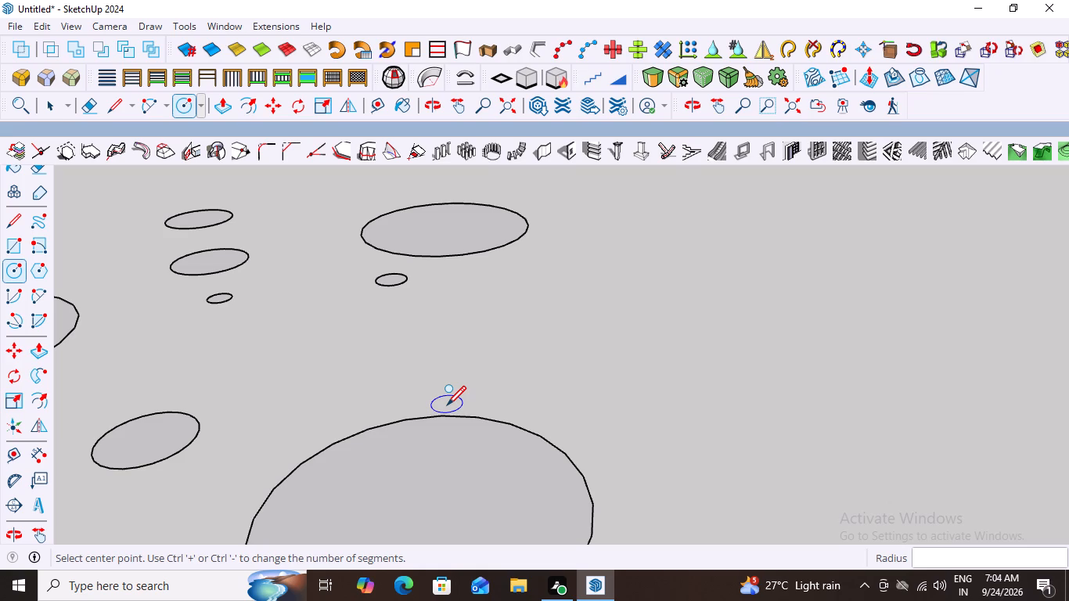
Draw a tiny circle at the end of the row of small circles, continuing toward the second large circle.
{"action": "scroll", "coordinate": [483, 352], "scroll_direction": "down", "scroll_amount": 3}
{"action": "scroll", "coordinate": [286, 300], "scroll_direction": "up", "scroll_amount": 3}
{"action": "scroll", "coordinate": [326, 308], "scroll_direction": "down", "scroll_amount": 5}
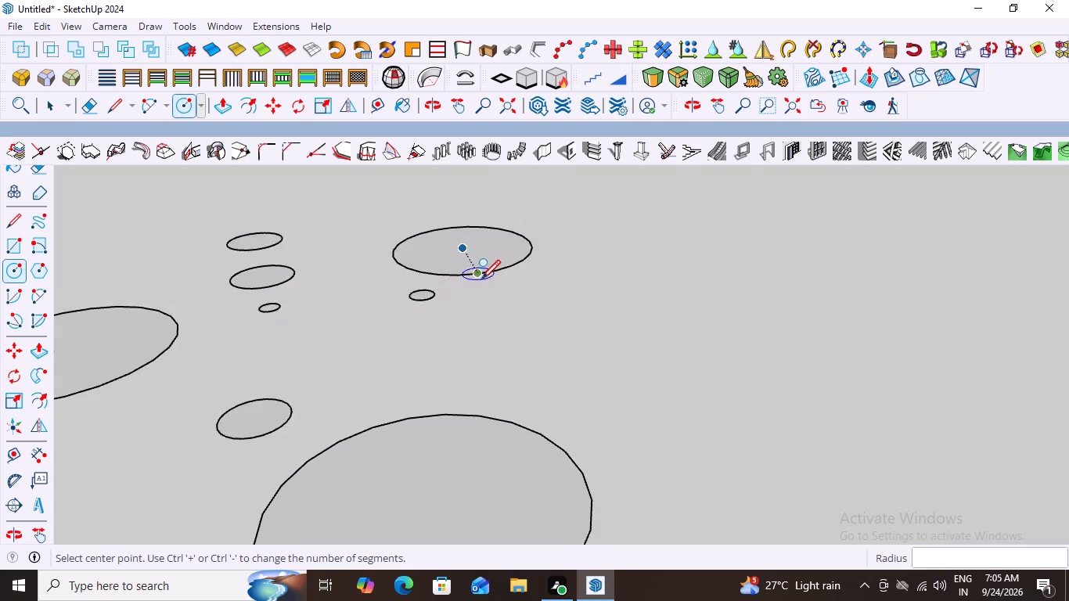
{"action": "scroll", "coordinate": [481, 278], "scroll_direction": "down", "scroll_amount": 2}
{"action": "scroll", "coordinate": [332, 351], "scroll_direction": "up", "scroll_amount": 9}
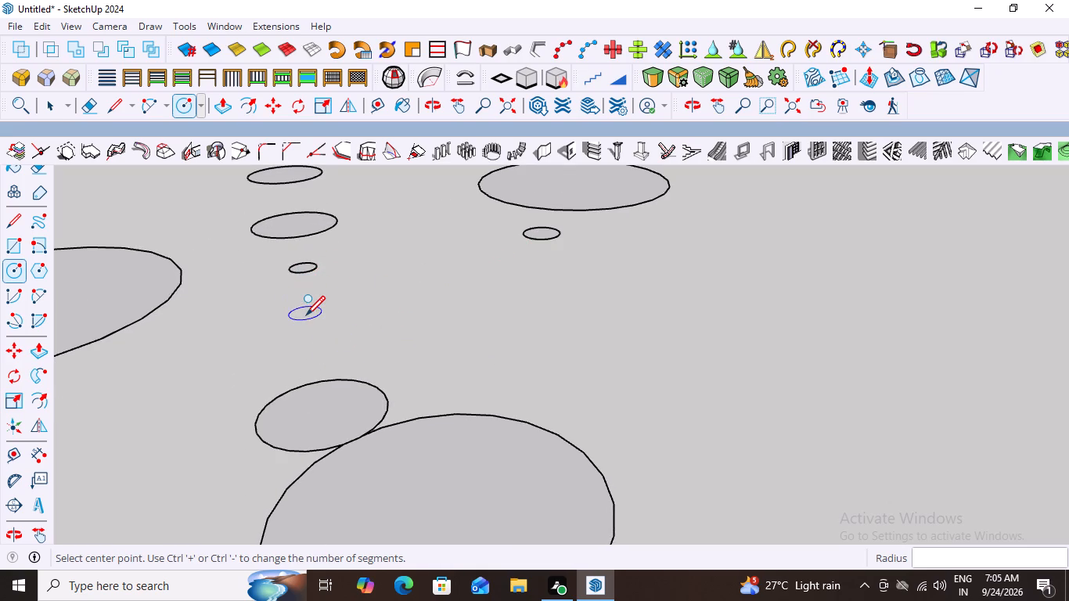
{"action": "scroll", "coordinate": [306, 314], "scroll_direction": "up", "scroll_amount": 3}
{"action": "left_click", "coordinate": [307, 294]}
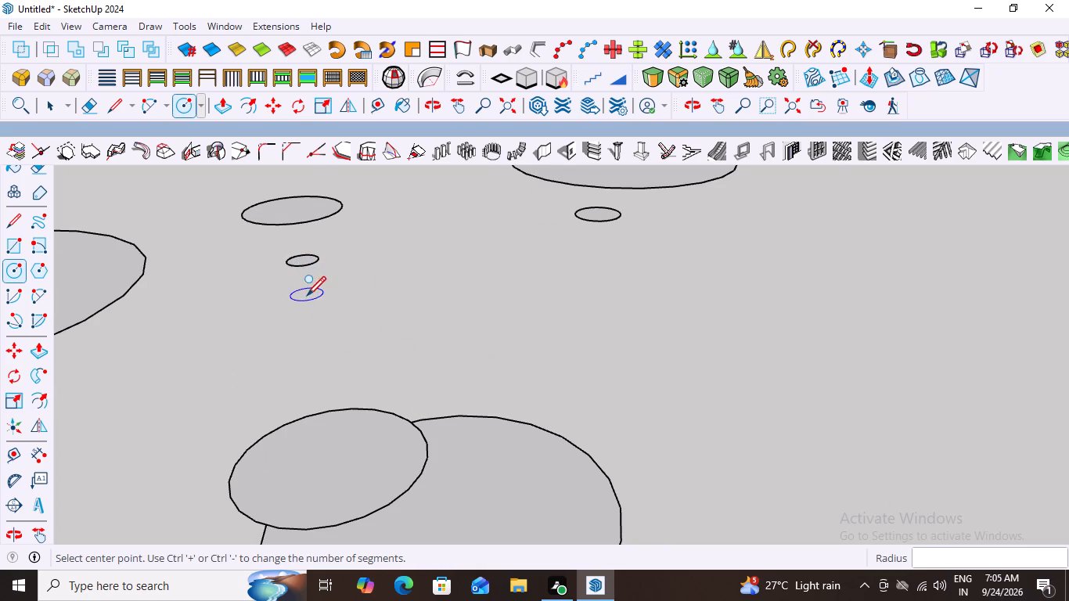
{"action": "left_click", "coordinate": [320, 295]}
Draw another tiny circle a short distance from the last one, along the red axis direction.
{"action": "scroll", "coordinate": [373, 344], "scroll_direction": "down", "scroll_amount": 3}
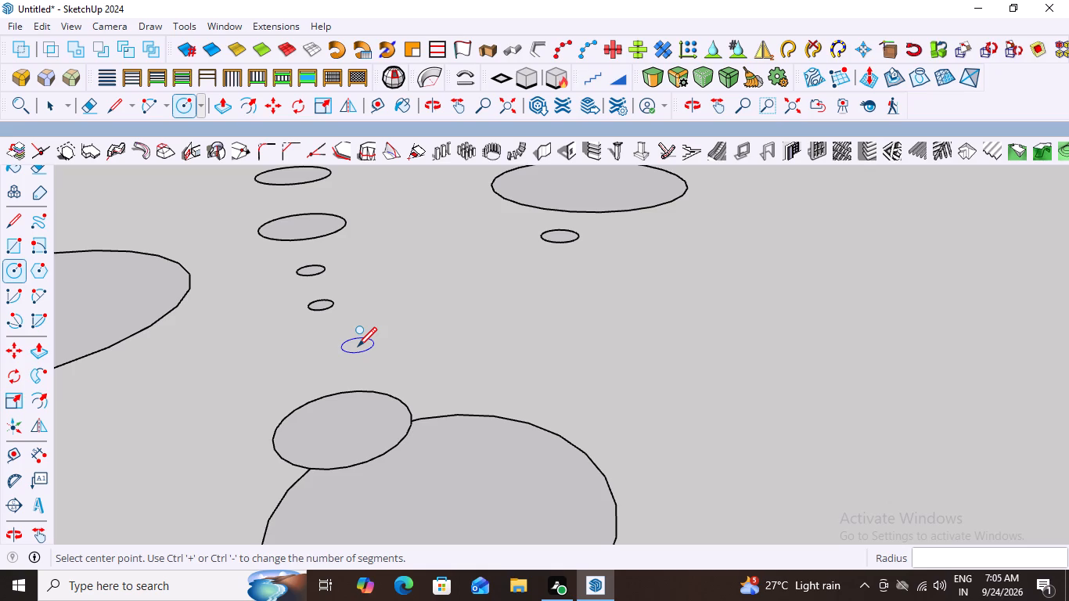
{"action": "scroll", "coordinate": [358, 345], "scroll_direction": "up", "scroll_amount": 1}
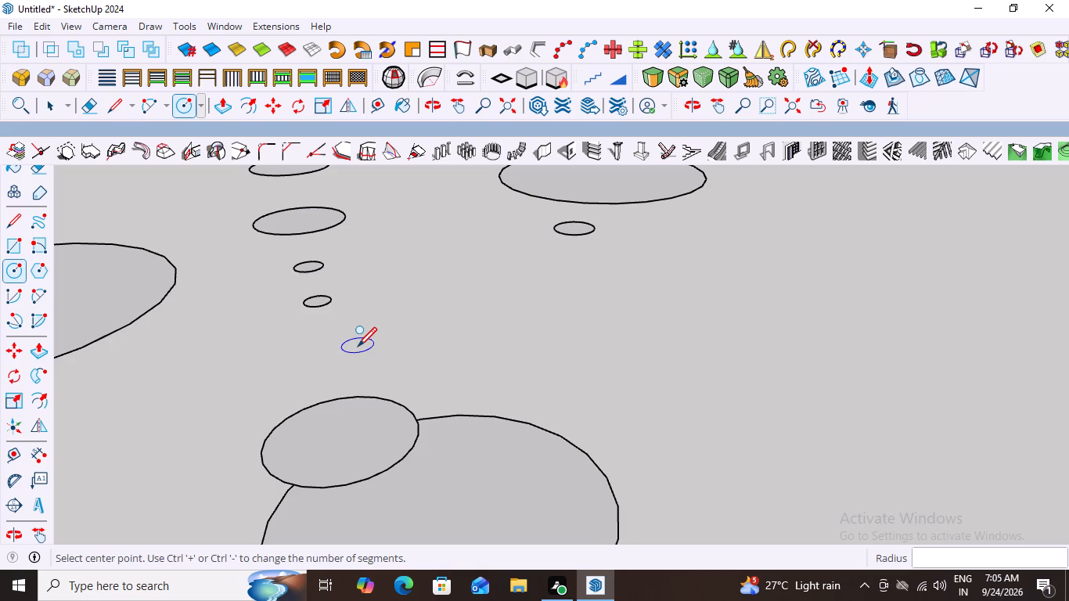
{"action": "scroll", "coordinate": [358, 345], "scroll_direction": "down", "scroll_amount": 3}
{"action": "scroll", "coordinate": [409, 344], "scroll_direction": "up", "scroll_amount": 2}
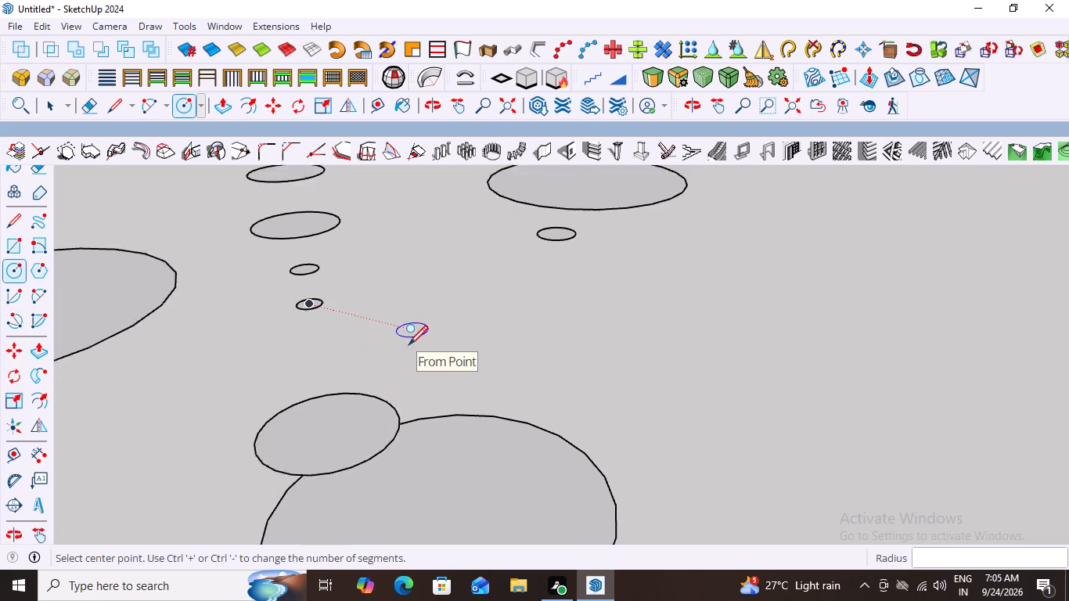
{"action": "scroll", "coordinate": [409, 344], "scroll_direction": "up", "scroll_amount": 1}
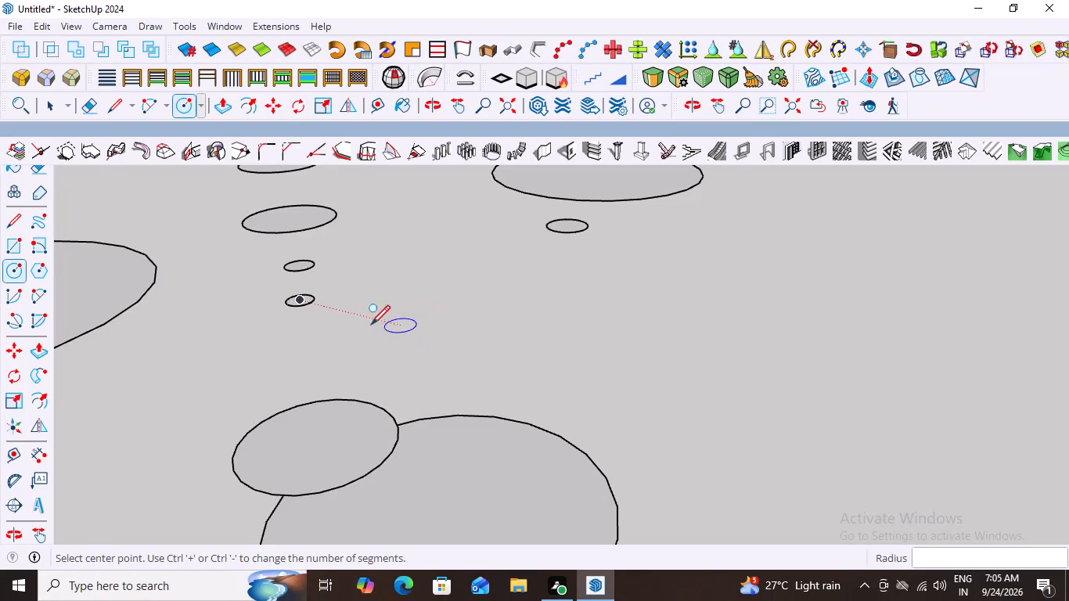
{"action": "left_click", "coordinate": [340, 325]}
{"action": "left_click", "coordinate": [348, 330]}
Draw a circle of about 3/8" radius over the two newest tiny circles and one of about 1/8" radius just beside it.
{"action": "left_click", "coordinate": [382, 292]}
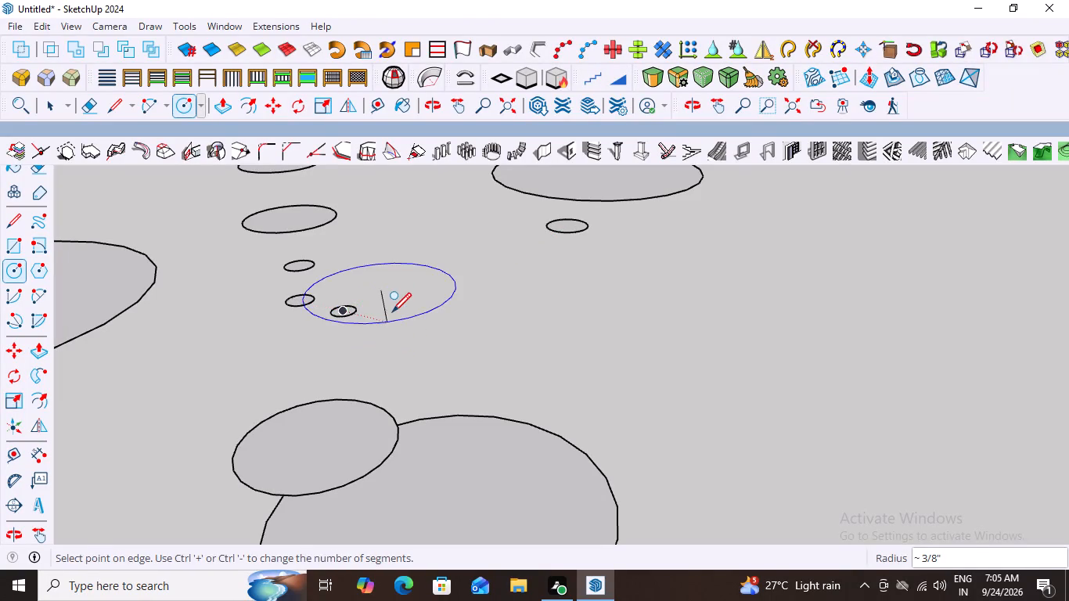
{"action": "left_click", "coordinate": [392, 311]}
{"action": "left_click", "coordinate": [409, 338]}
{"action": "left_click", "coordinate": [417, 354]}
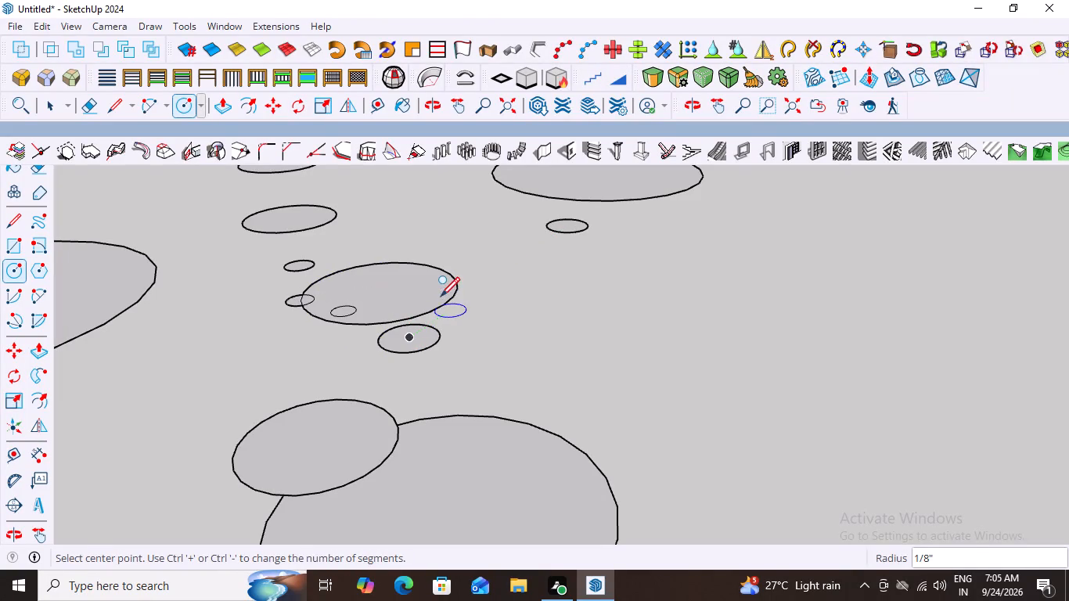
Draw four more overlapping circles of varied sizes around that pair, making the largest about 3/4" in radius.
{"action": "left_click", "coordinate": [441, 295]}
{"action": "left_click", "coordinate": [452, 308]}
{"action": "left_click", "coordinate": [458, 336]}
{"action": "left_click", "coordinate": [477, 367]}
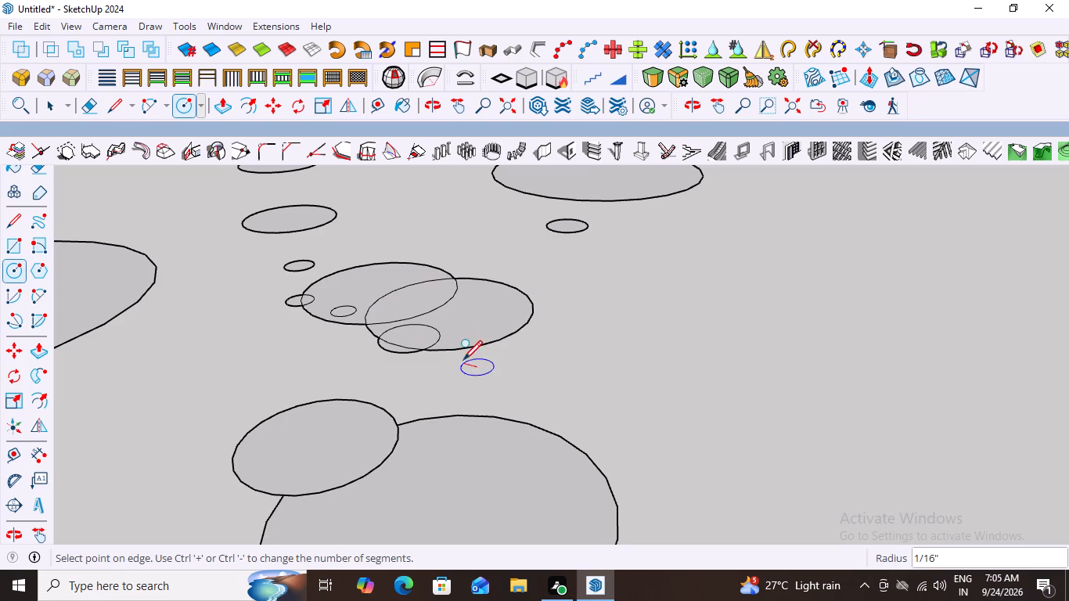
{"action": "left_click", "coordinate": [428, 363]}
{"action": "left_click", "coordinate": [445, 379]}
{"action": "left_click", "coordinate": [495, 327]}
{"action": "left_click", "coordinate": [506, 353]}
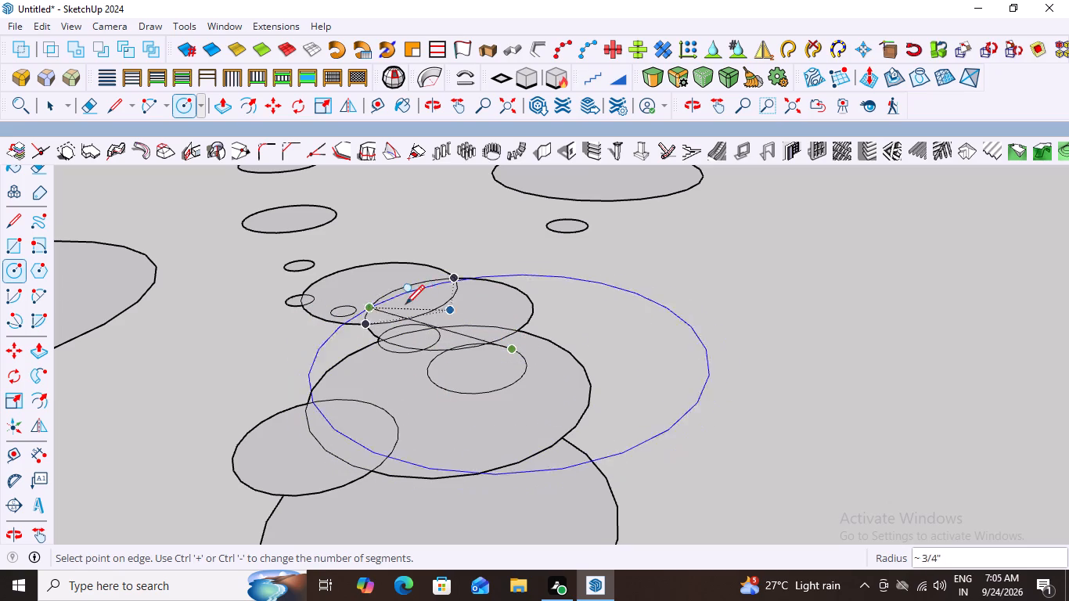
{"action": "left_click", "coordinate": [499, 276]}
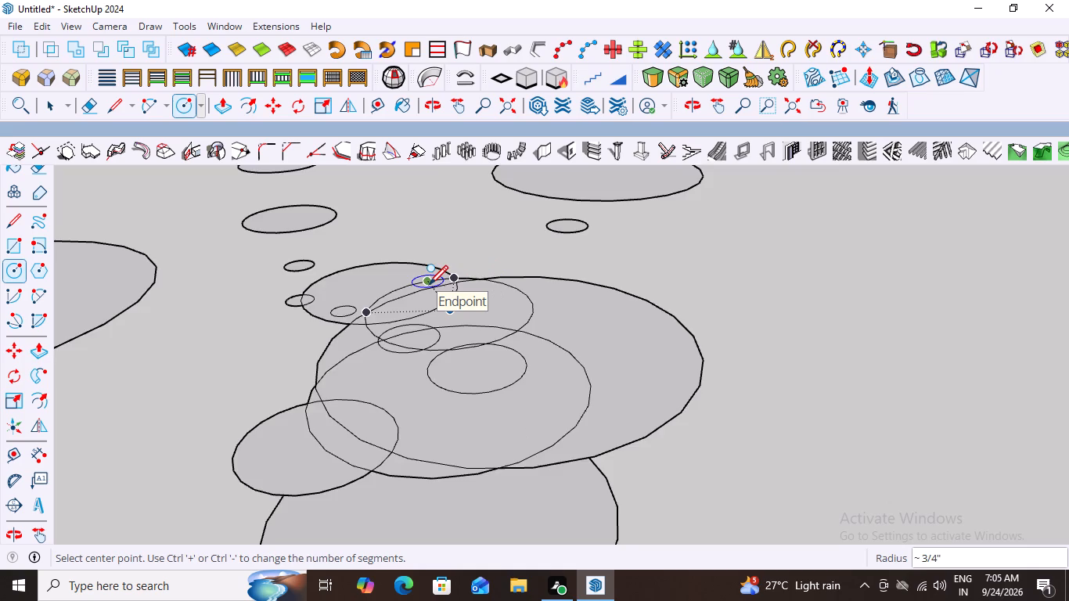
Draw a tiny circle of about 1/16" radius in the gap beside the overlapping cluster, near the end of the small-circle row.
{"action": "scroll", "coordinate": [429, 283], "scroll_direction": "down", "scroll_amount": 7}
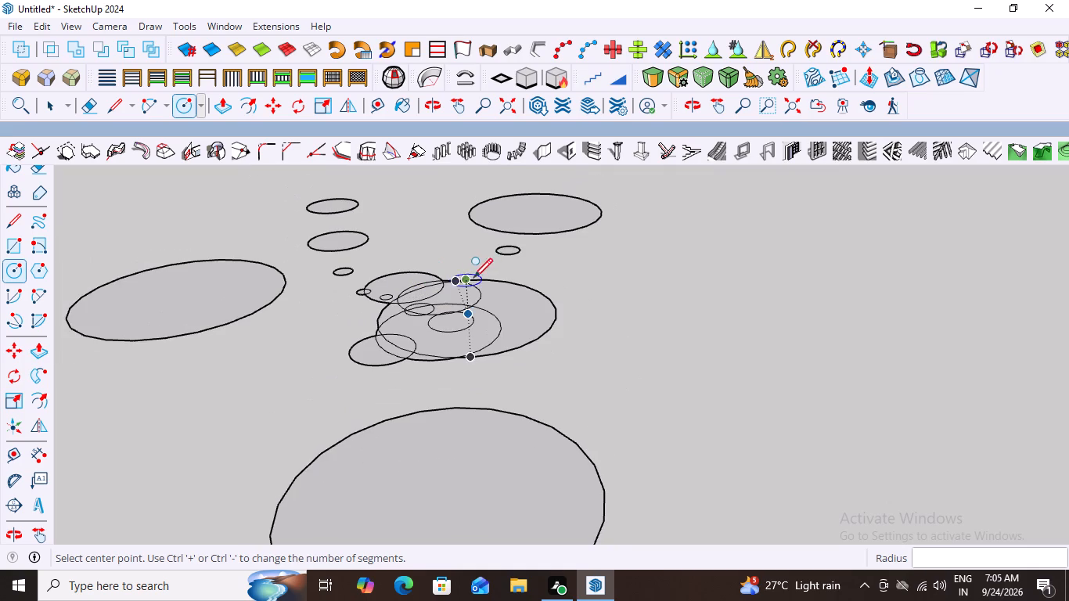
{"action": "scroll", "coordinate": [523, 328], "scroll_direction": "up", "scroll_amount": 4}
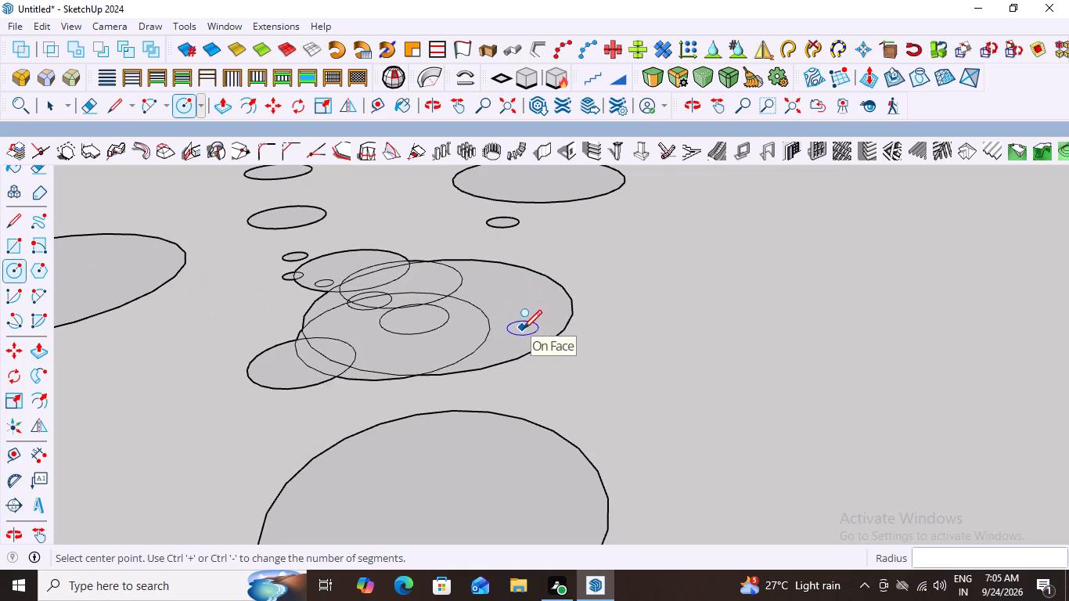
{"action": "scroll", "coordinate": [466, 290], "scroll_direction": "up", "scroll_amount": 2}
{"action": "scroll", "coordinate": [433, 256], "scroll_direction": "down", "scroll_amount": 11}
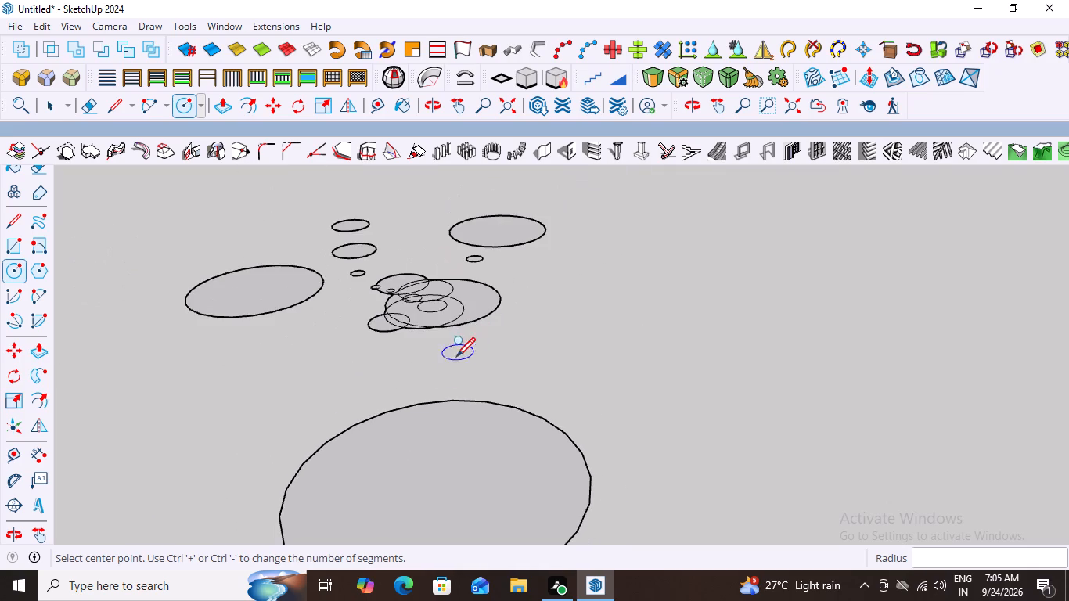
{"action": "scroll", "coordinate": [449, 384], "scroll_direction": "up", "scroll_amount": 2}
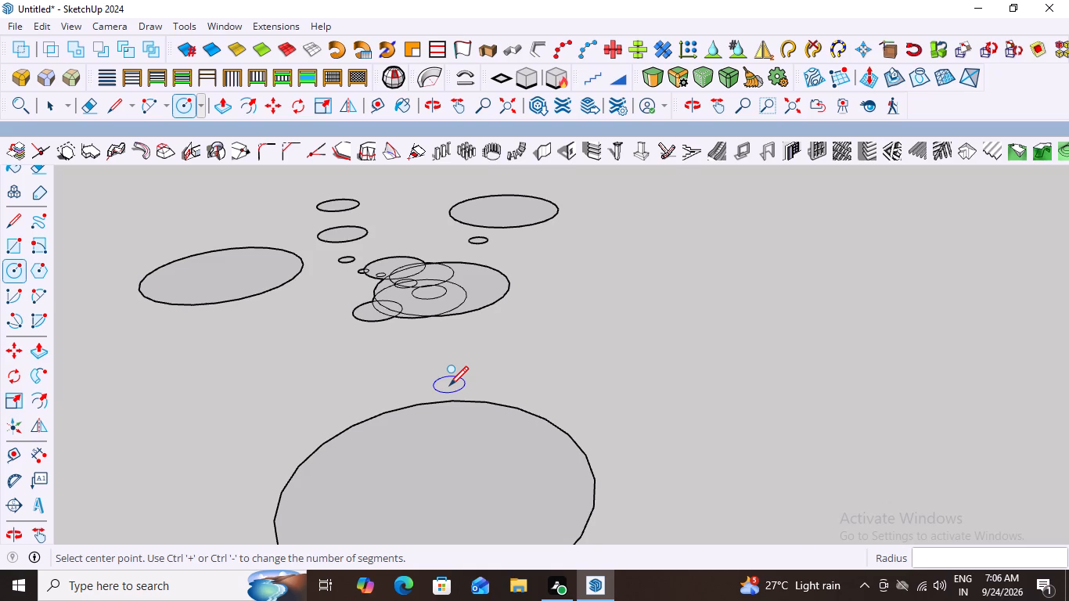
{"action": "scroll", "coordinate": [449, 384], "scroll_direction": "down", "scroll_amount": 3}
{"action": "scroll", "coordinate": [573, 414], "scroll_direction": "up", "scroll_amount": 3}
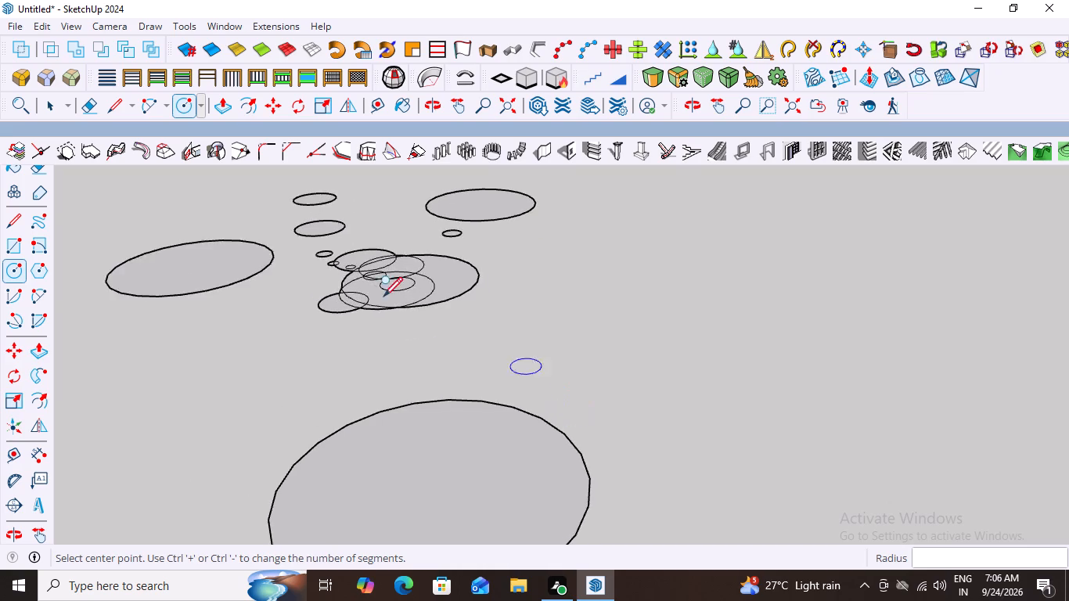
{"action": "scroll", "coordinate": [383, 294], "scroll_direction": "up", "scroll_amount": 7}
{"action": "scroll", "coordinate": [400, 298], "scroll_direction": "down", "scroll_amount": 13}
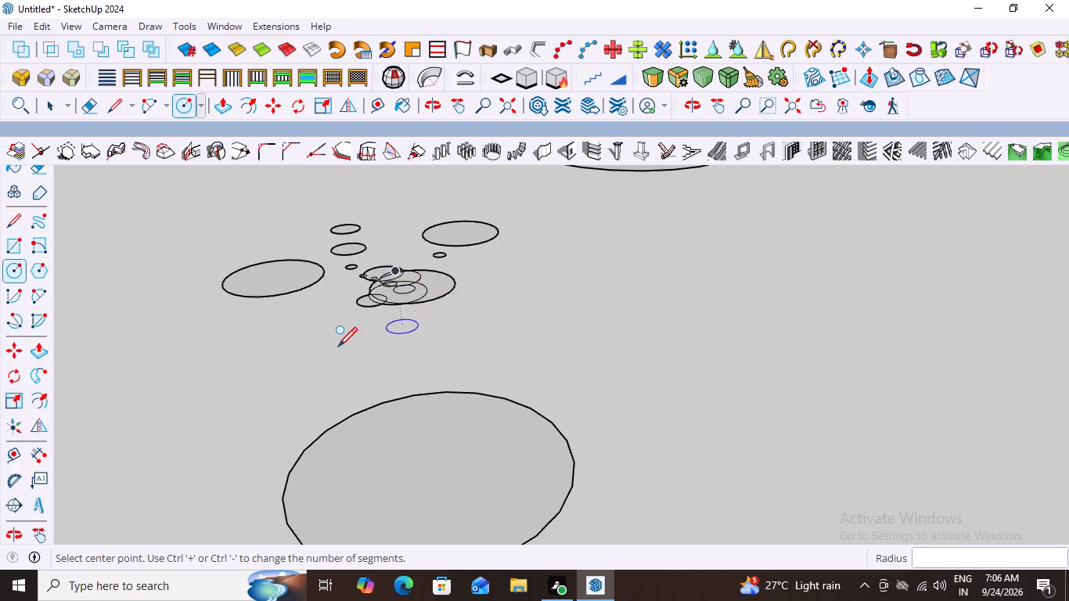
{"action": "scroll", "coordinate": [338, 345], "scroll_direction": "up", "scroll_amount": 8}
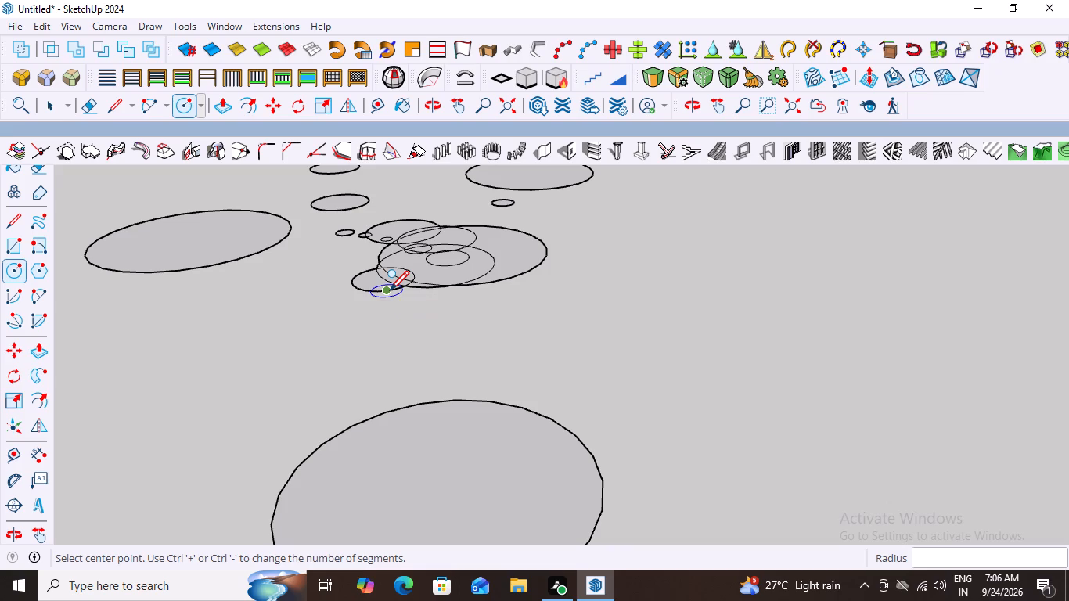
{"action": "scroll", "coordinate": [390, 289], "scroll_direction": "down", "scroll_amount": 2}
{"action": "scroll", "coordinate": [500, 321], "scroll_direction": "up", "scroll_amount": 2}
{"action": "scroll", "coordinate": [501, 322], "scroll_direction": "down", "scroll_amount": 11}
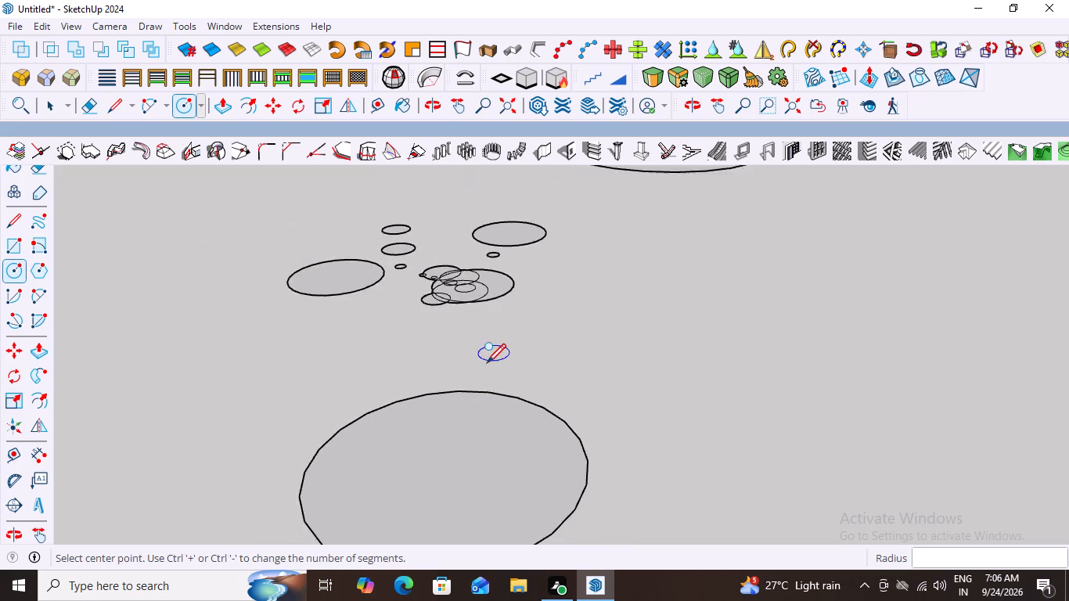
{"action": "scroll", "coordinate": [487, 362], "scroll_direction": "down", "scroll_amount": 3}
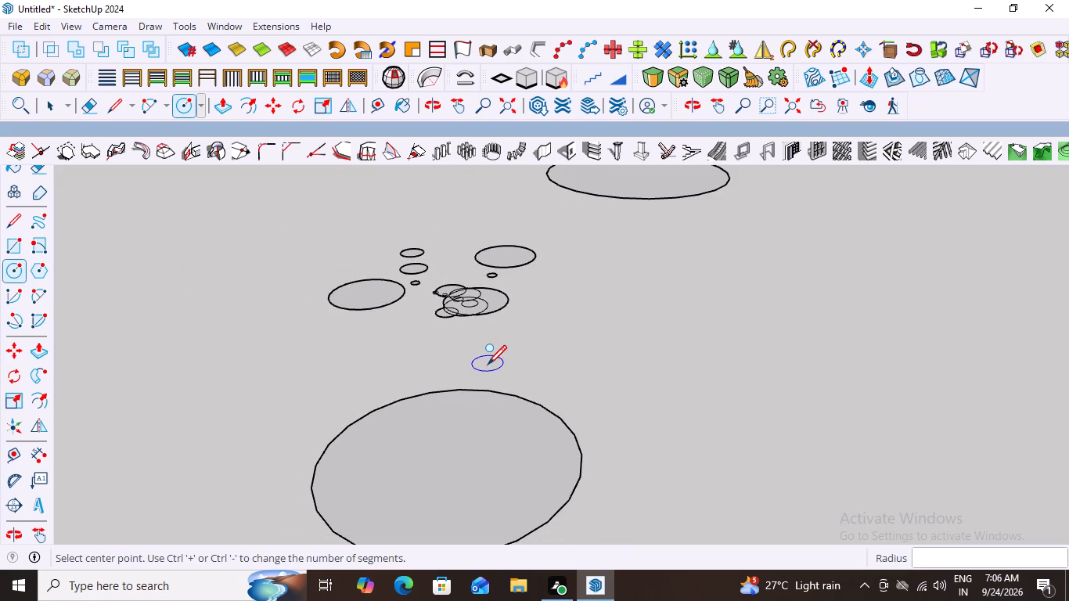
{"action": "scroll", "coordinate": [441, 315], "scroll_direction": "up", "scroll_amount": 7}
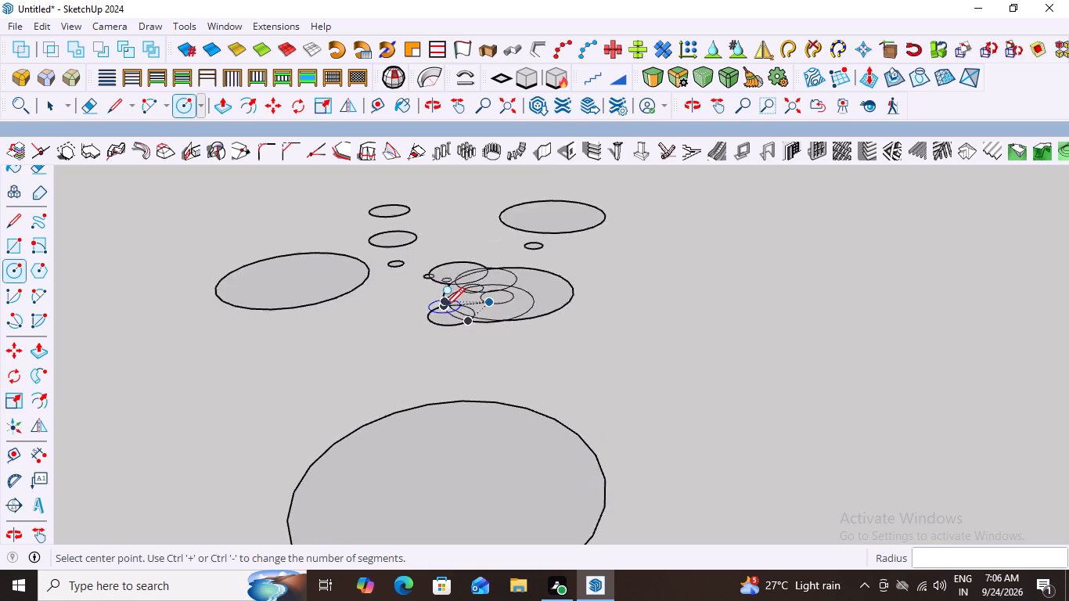
{"action": "scroll", "coordinate": [445, 305], "scroll_direction": "up", "scroll_amount": 4}
{"action": "scroll", "coordinate": [261, 290], "scroll_direction": "up", "scroll_amount": 2}
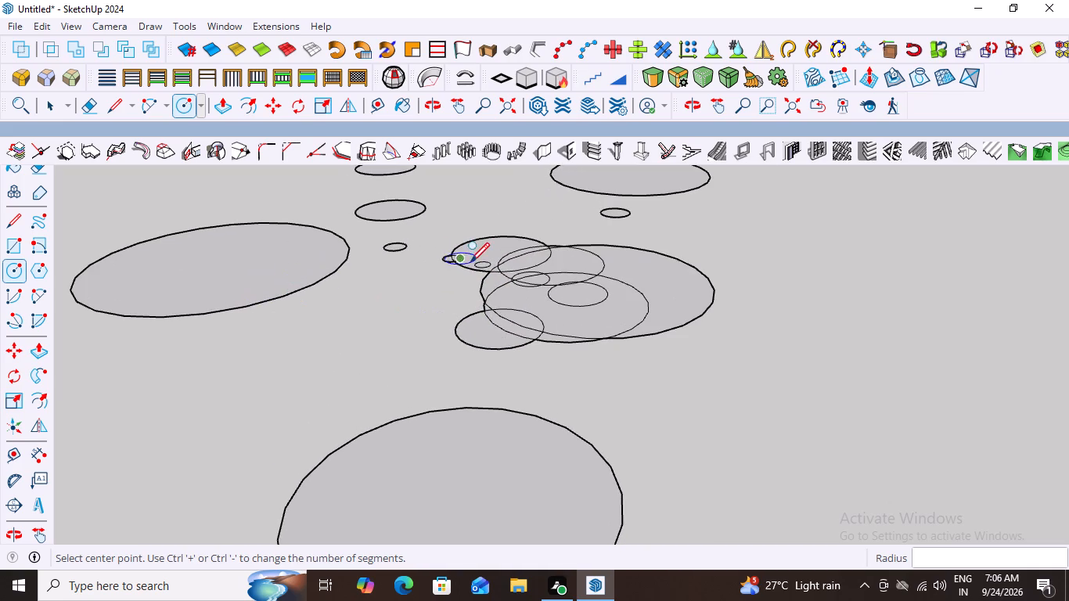
{"action": "scroll", "coordinate": [429, 273], "scroll_direction": "up", "scroll_amount": 3}
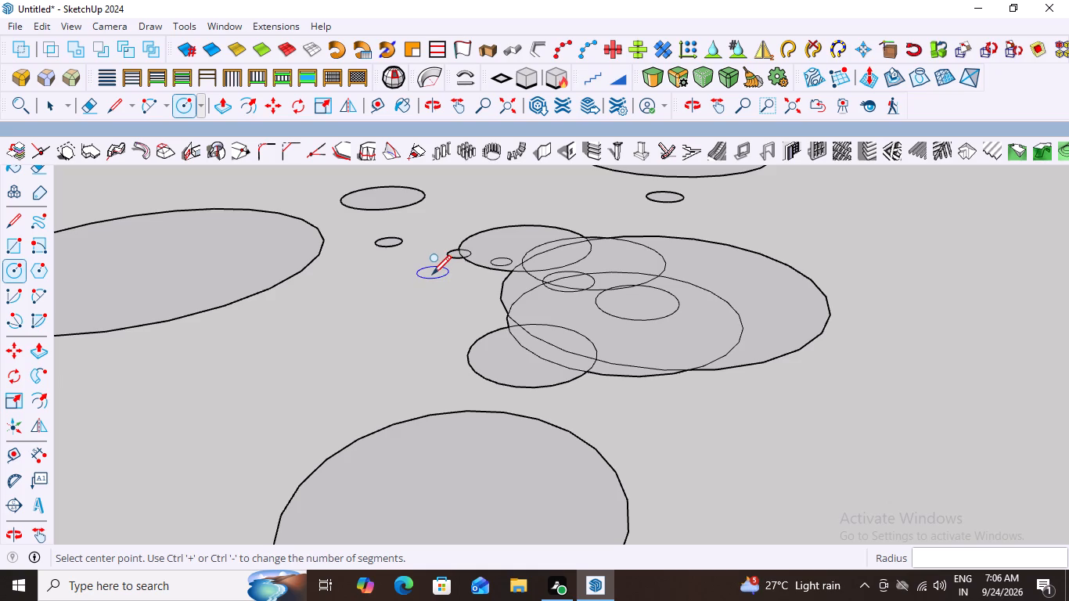
{"action": "left_click", "coordinate": [434, 280]}
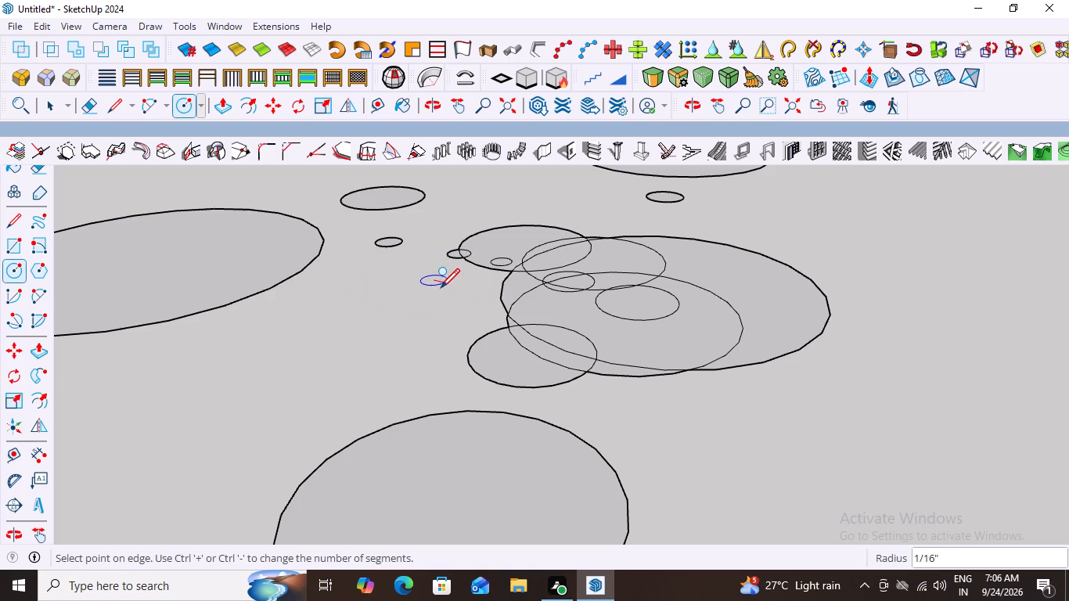
{"action": "left_click", "coordinate": [439, 286]}
Examine the overlapping circle cluster and the gaps between it and the surrounding large circles.
{"action": "scroll", "coordinate": [433, 331], "scroll_direction": "down", "scroll_amount": 12}
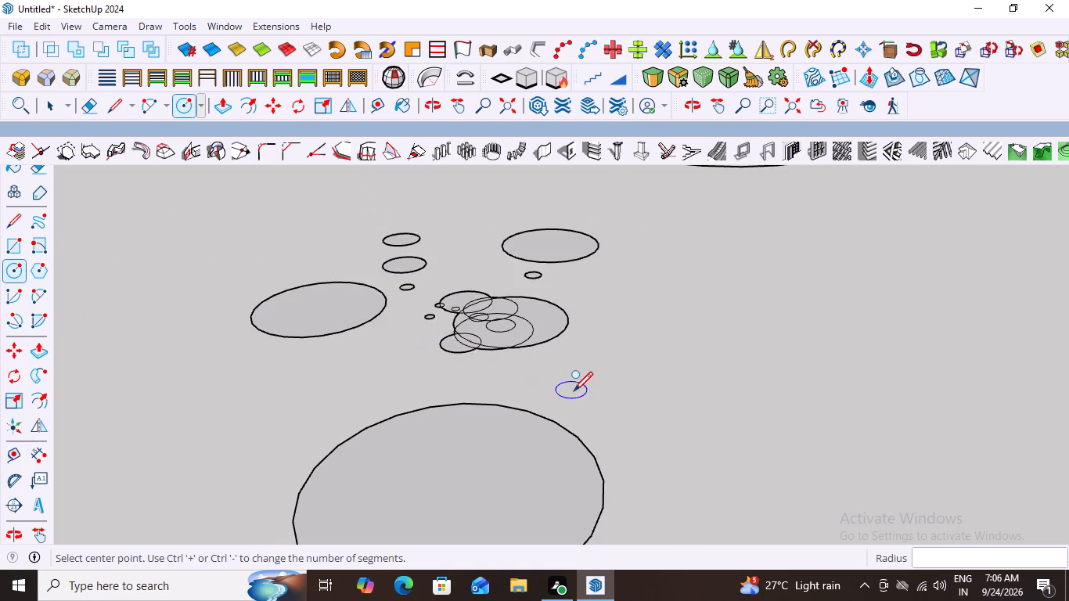
{"action": "scroll", "coordinate": [574, 390], "scroll_direction": "up", "scroll_amount": 14}
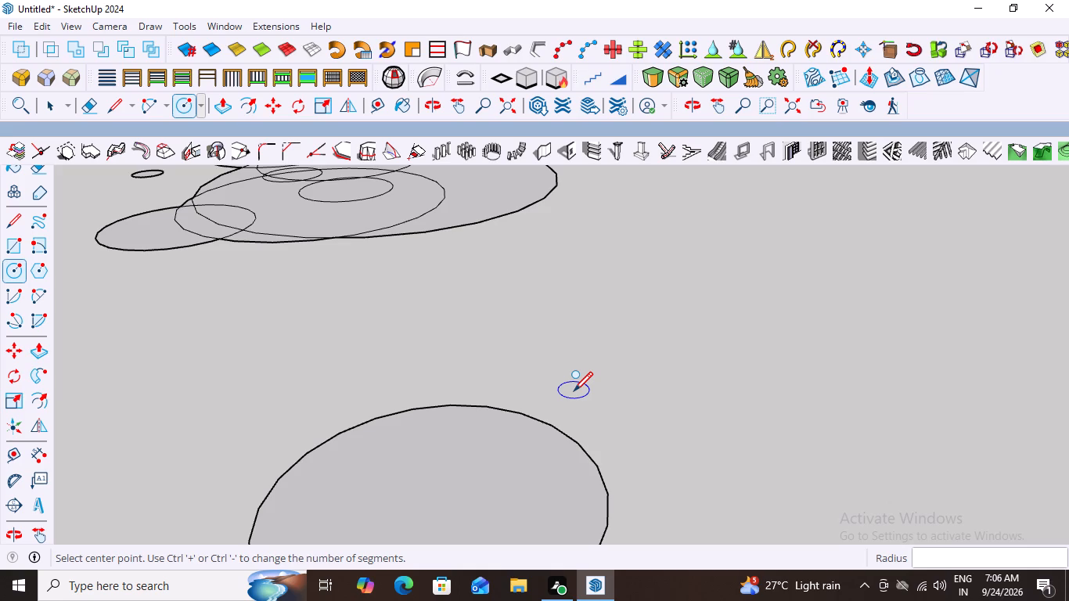
{"action": "scroll", "coordinate": [430, 361], "scroll_direction": "down", "scroll_amount": 14}
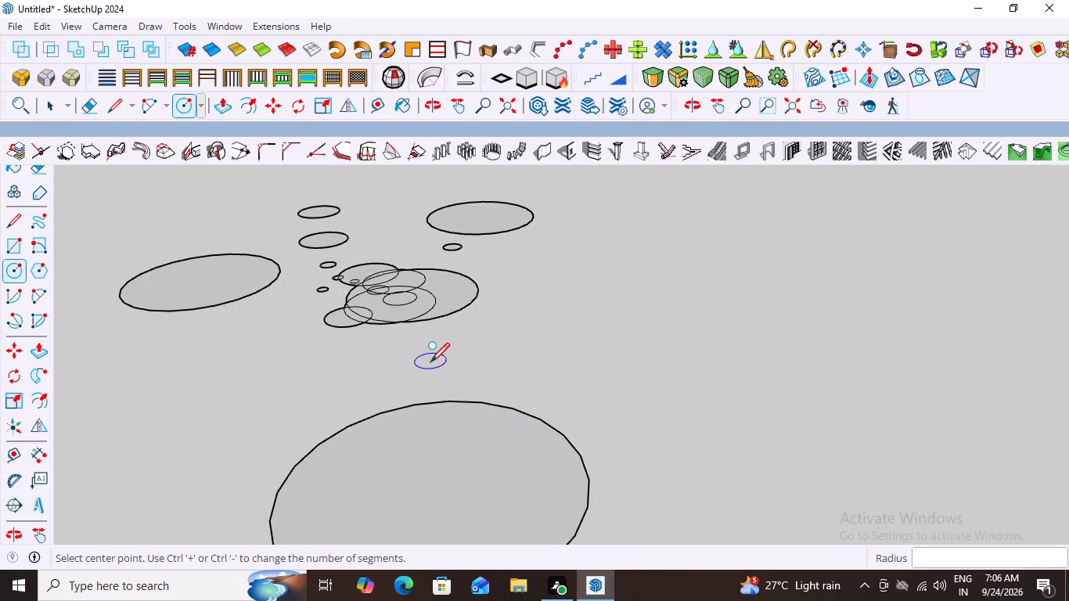
{"action": "scroll", "coordinate": [430, 361], "scroll_direction": "up", "scroll_amount": 2}
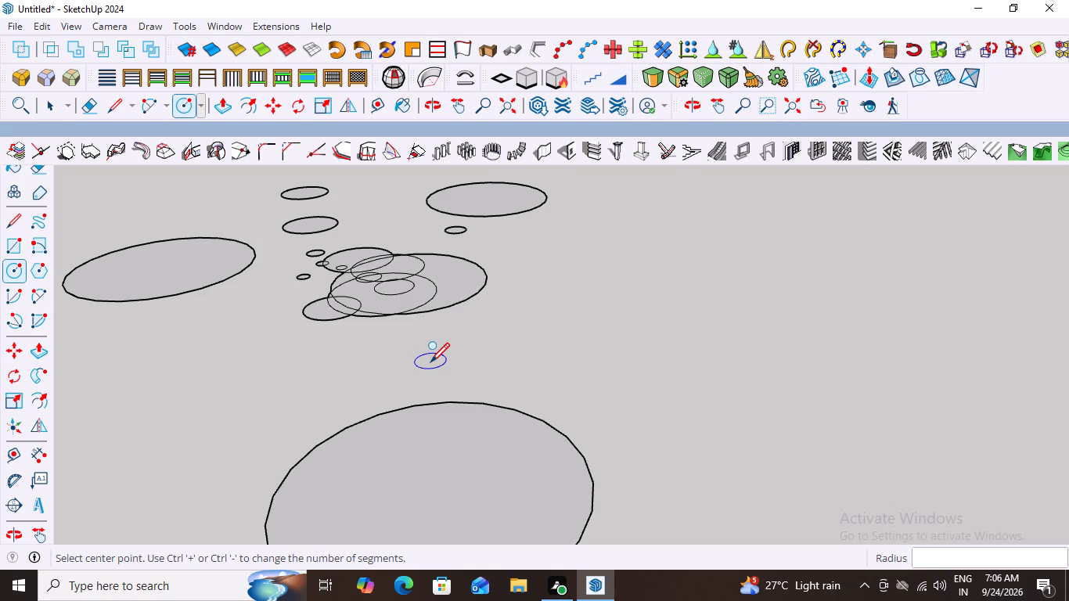
{"action": "scroll", "coordinate": [432, 361], "scroll_direction": "down", "scroll_amount": 6}
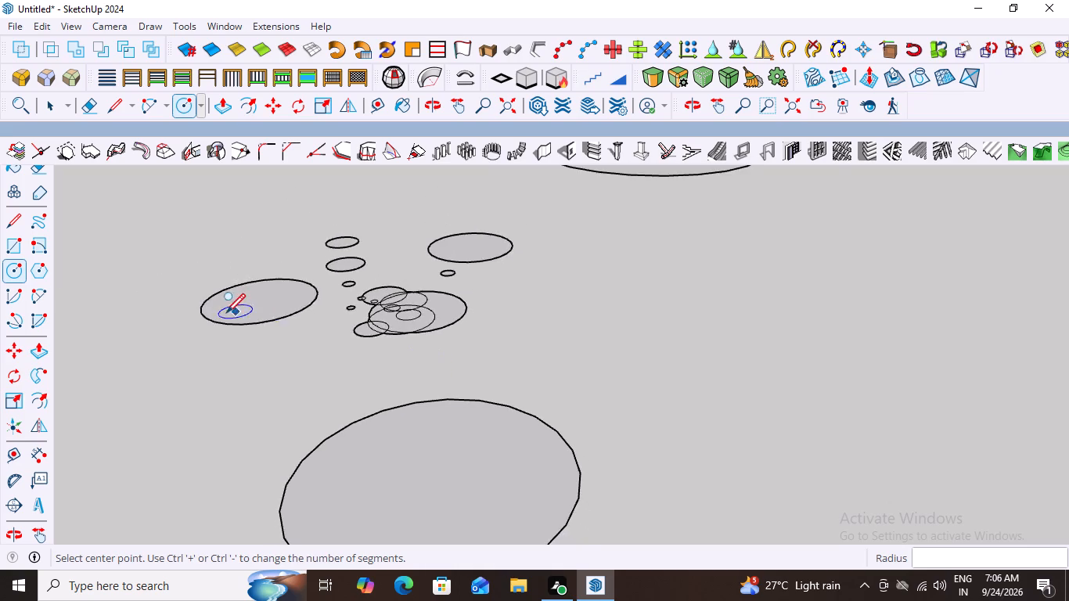
{"action": "scroll", "coordinate": [226, 311], "scroll_direction": "up", "scroll_amount": 7}
{"action": "scroll", "coordinate": [387, 346], "scroll_direction": "up", "scroll_amount": 4}
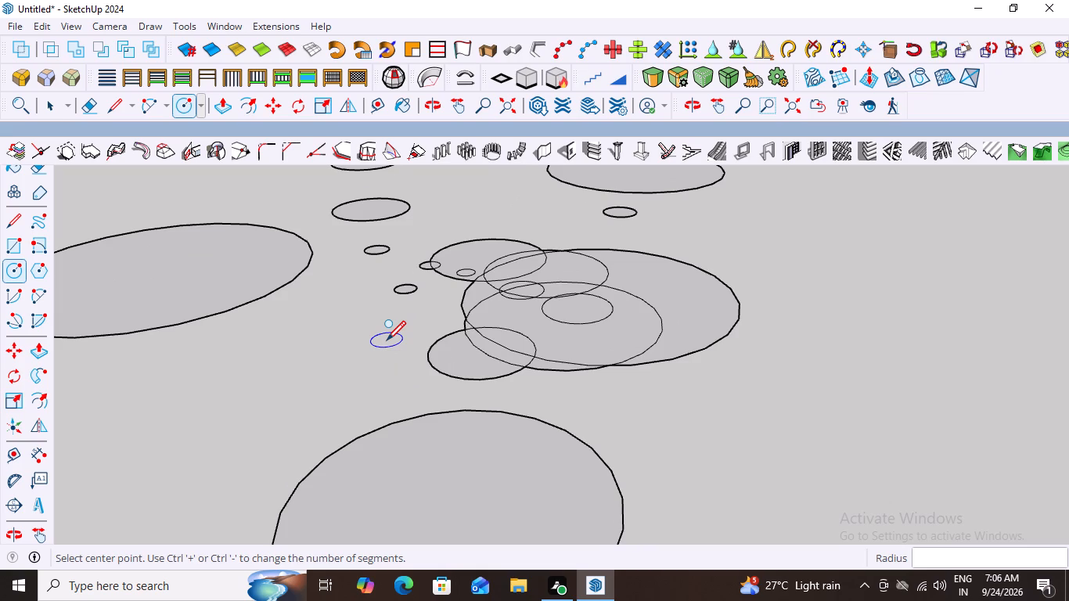
{"action": "scroll", "coordinate": [387, 339], "scroll_direction": "down", "scroll_amount": 4}
{"action": "scroll", "coordinate": [387, 364], "scroll_direction": "up", "scroll_amount": 5}
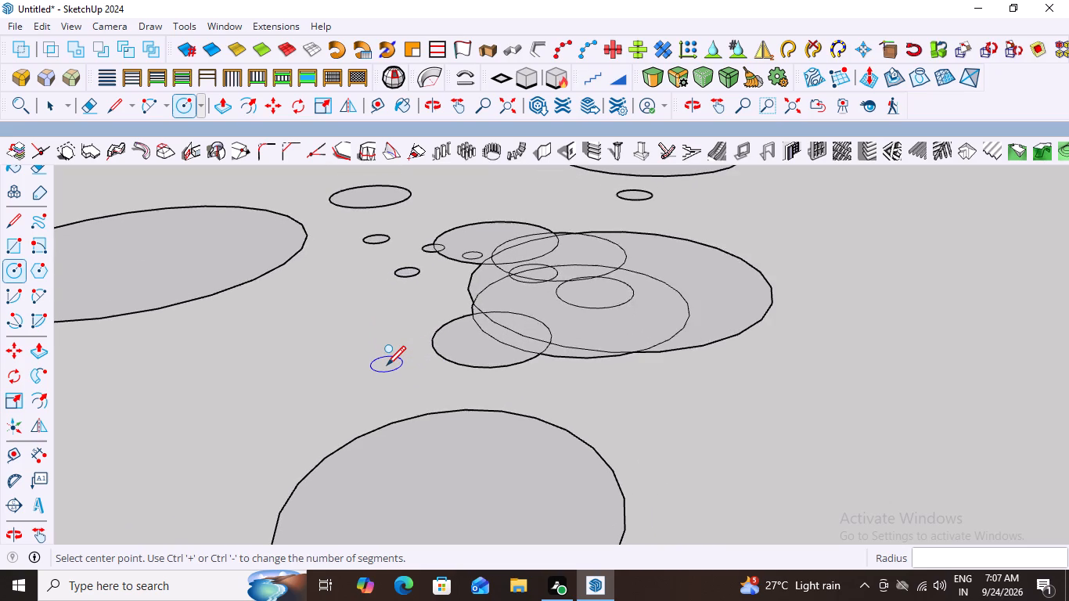
{"action": "scroll", "coordinate": [387, 364], "scroll_direction": "up", "scroll_amount": 1}
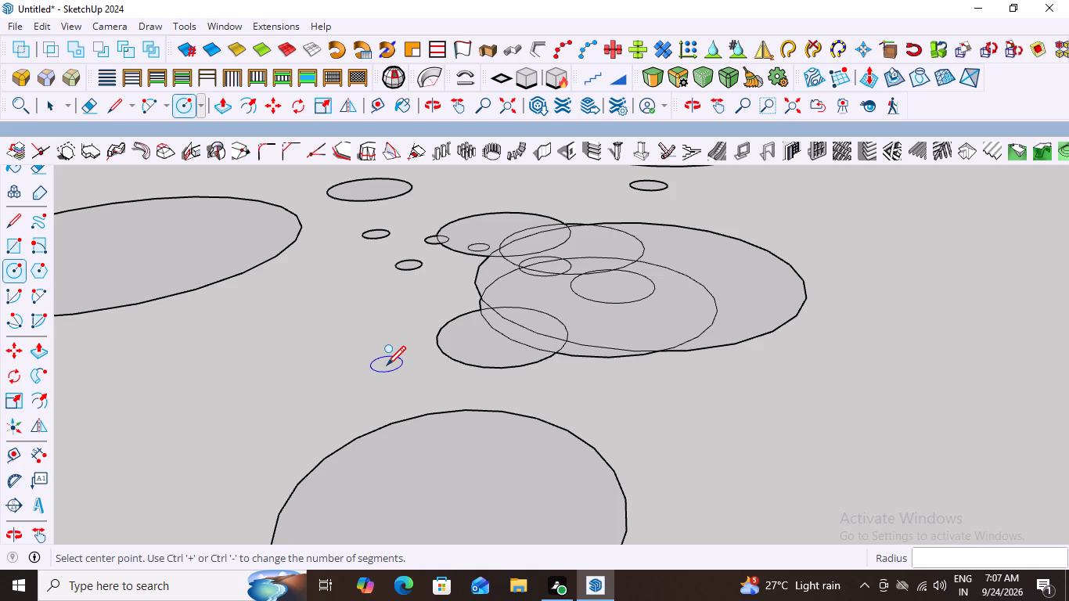
{"action": "scroll", "coordinate": [387, 364], "scroll_direction": "down", "scroll_amount": 2}
{"action": "scroll", "coordinate": [387, 364], "scroll_direction": "up", "scroll_amount": 5}
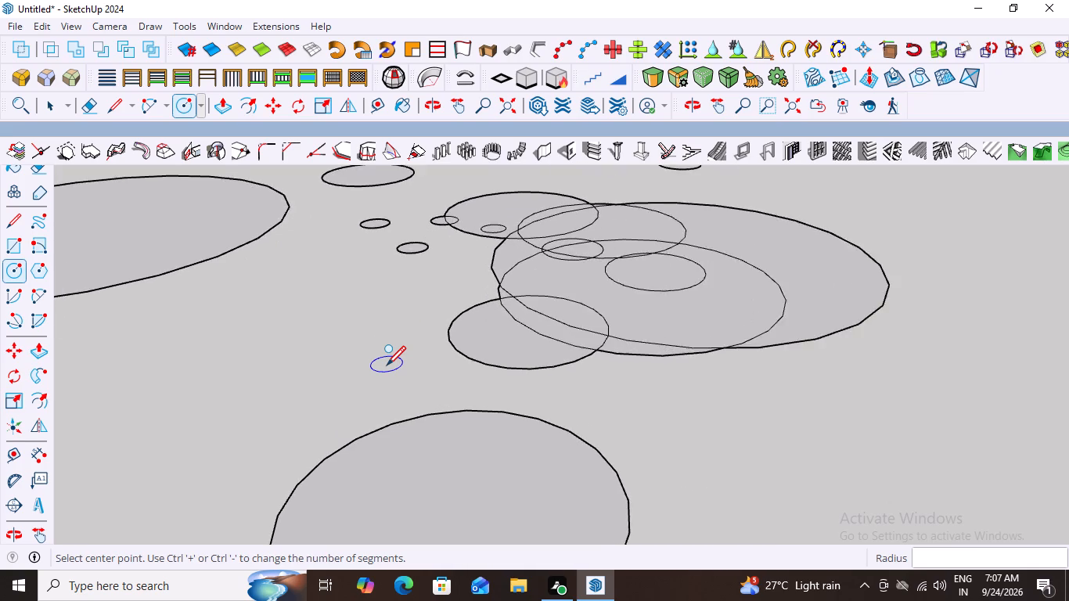
{"action": "scroll", "coordinate": [387, 364], "scroll_direction": "up", "scroll_amount": 2}
{"action": "scroll", "coordinate": [387, 364], "scroll_direction": "down", "scroll_amount": 20}
{"action": "scroll", "coordinate": [387, 364], "scroll_direction": "down", "scroll_amount": 1}
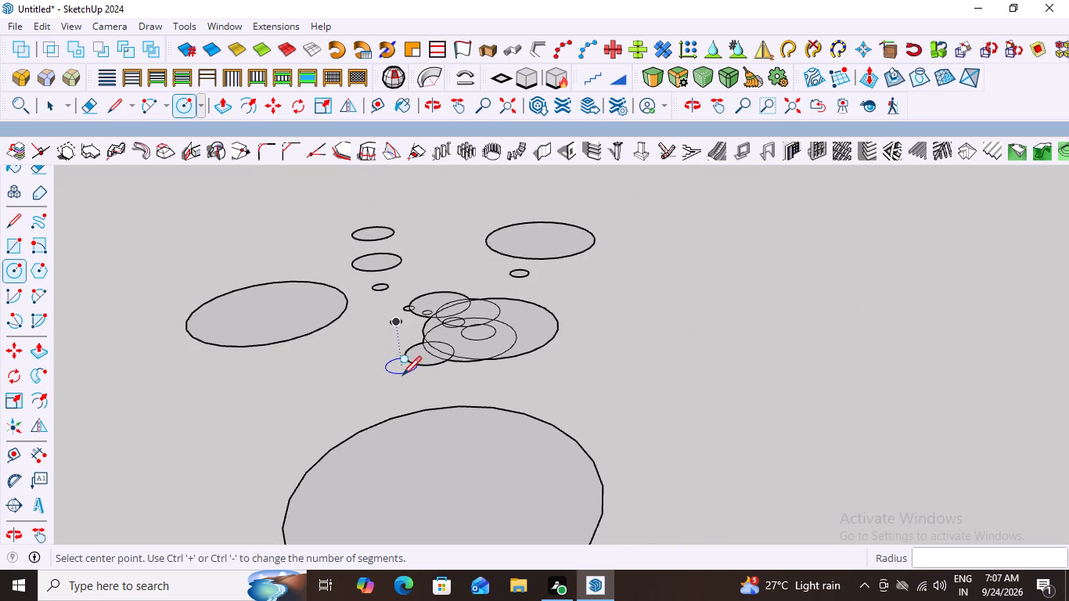
Draw a circle of about 7/16" radius and a tiny one of about 1/16" radius on opposite edges of the overlapping cluster.
{"action": "scroll", "coordinate": [412, 389], "scroll_direction": "up", "scroll_amount": 10}
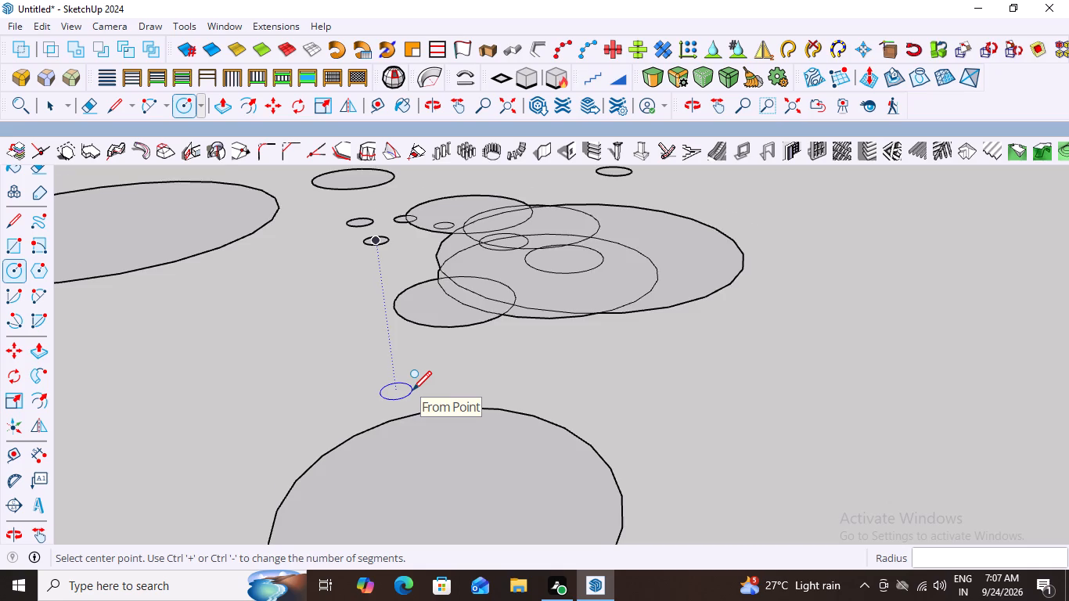
{"action": "scroll", "coordinate": [412, 389], "scroll_direction": "up", "scroll_amount": 1}
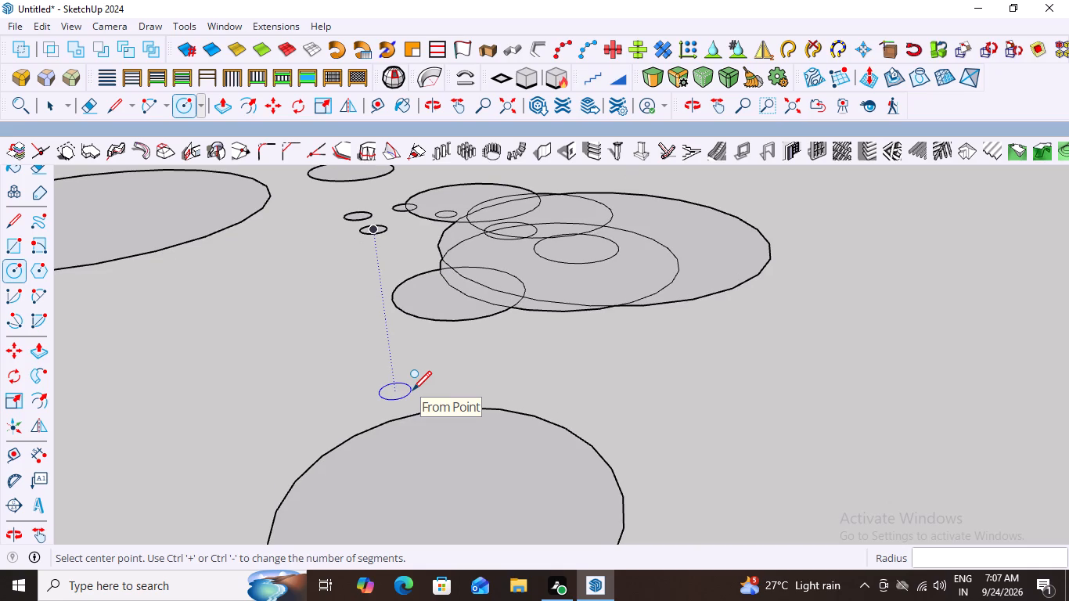
{"action": "scroll", "coordinate": [412, 389], "scroll_direction": "down", "scroll_amount": 3}
{"action": "scroll", "coordinate": [363, 316], "scroll_direction": "up", "scroll_amount": 8}
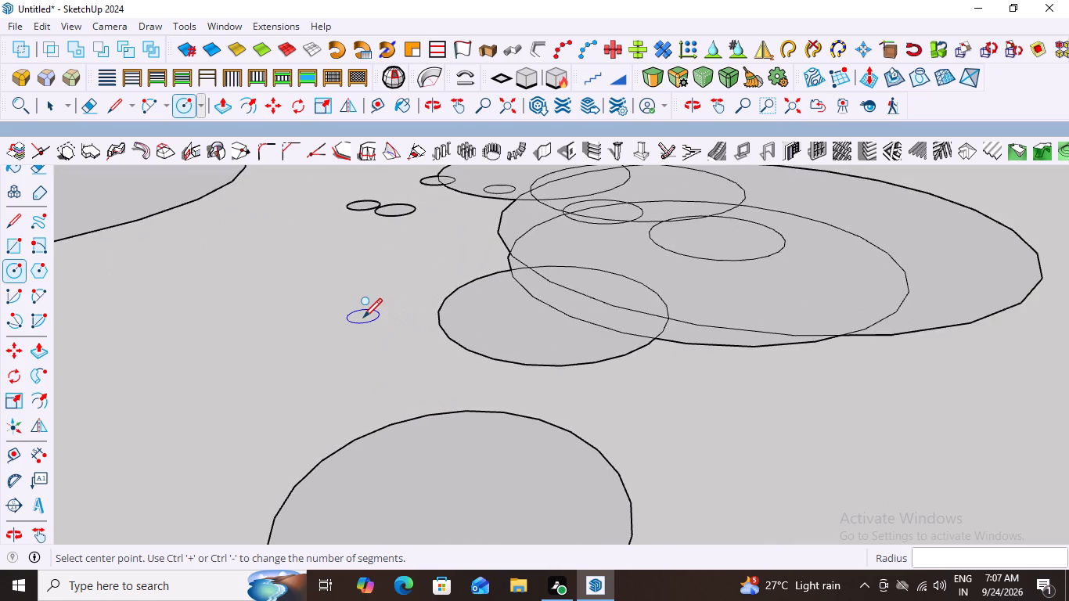
{"action": "scroll", "coordinate": [363, 316], "scroll_direction": "down", "scroll_amount": 13}
{"action": "scroll", "coordinate": [309, 358], "scroll_direction": "up", "scroll_amount": 2}
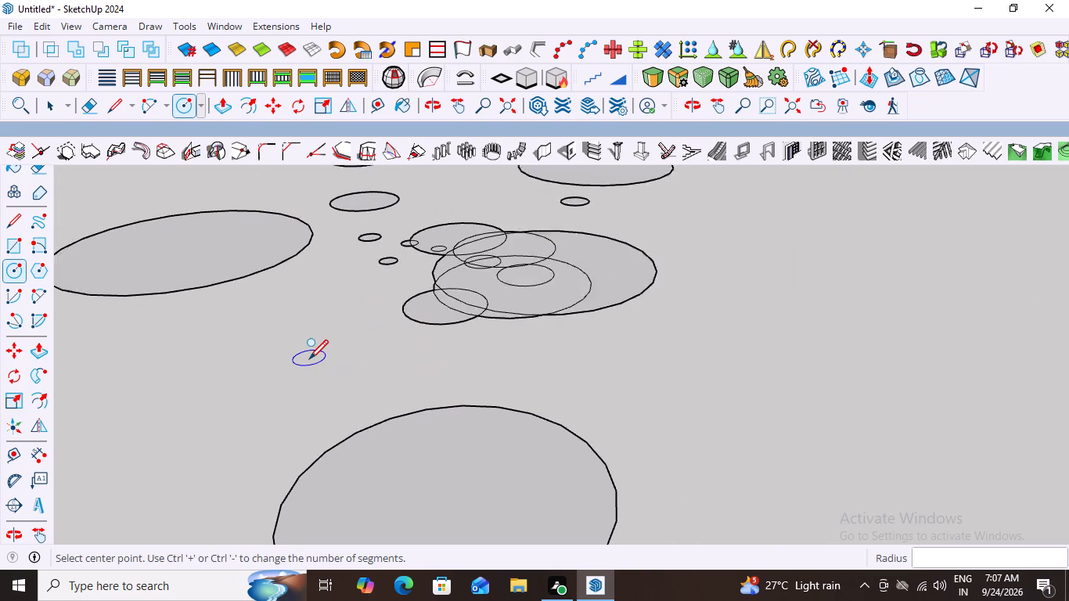
{"action": "scroll", "coordinate": [309, 358], "scroll_direction": "up", "scroll_amount": 3}
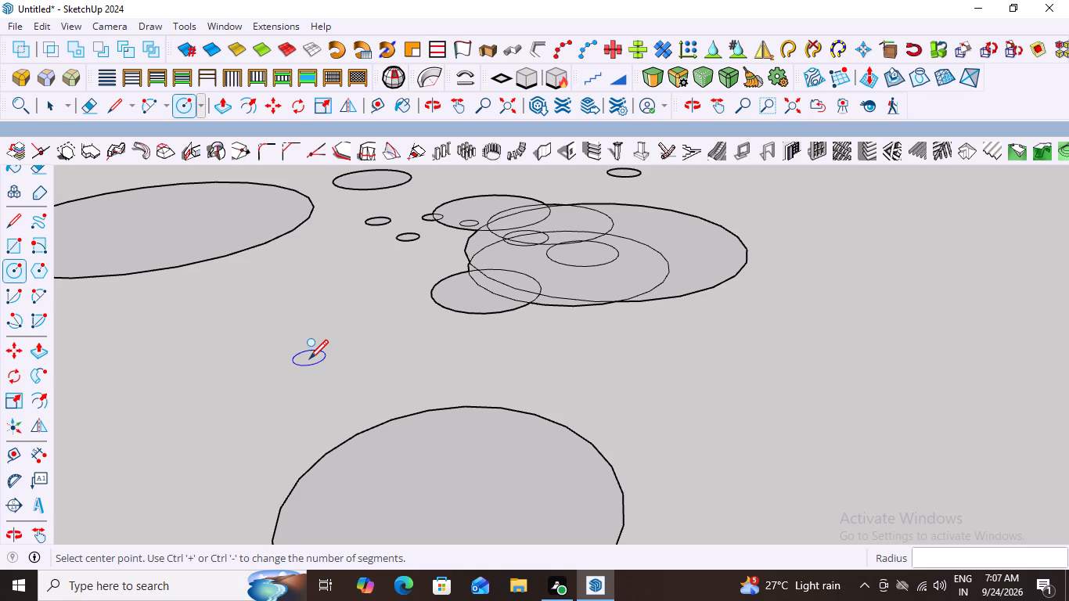
{"action": "scroll", "coordinate": [309, 358], "scroll_direction": "down", "scroll_amount": 18}
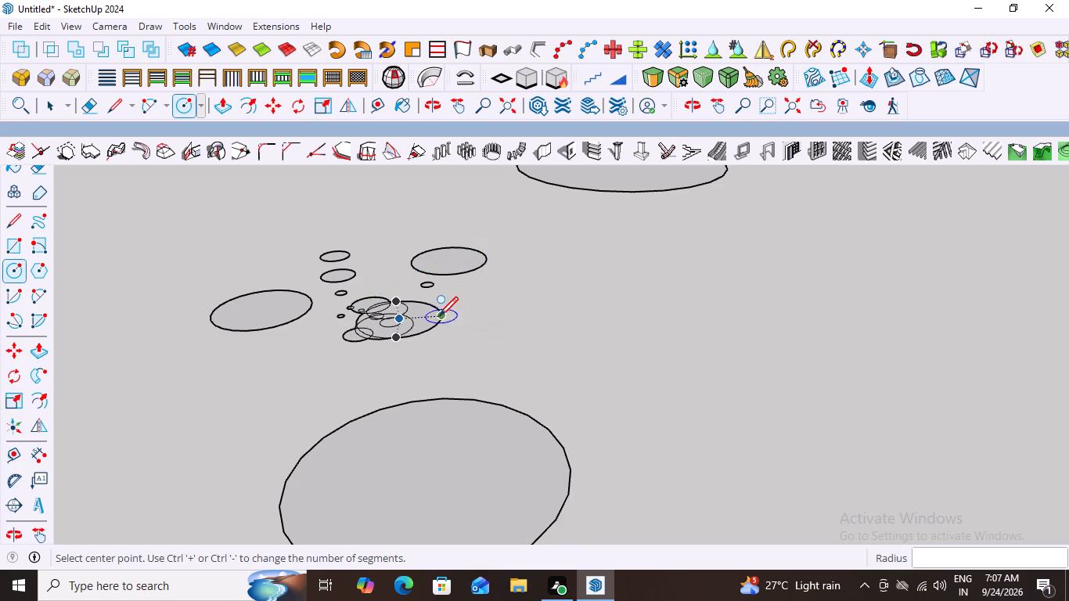
{"action": "left_click", "coordinate": [454, 298]}
{"action": "left_click", "coordinate": [457, 308]}
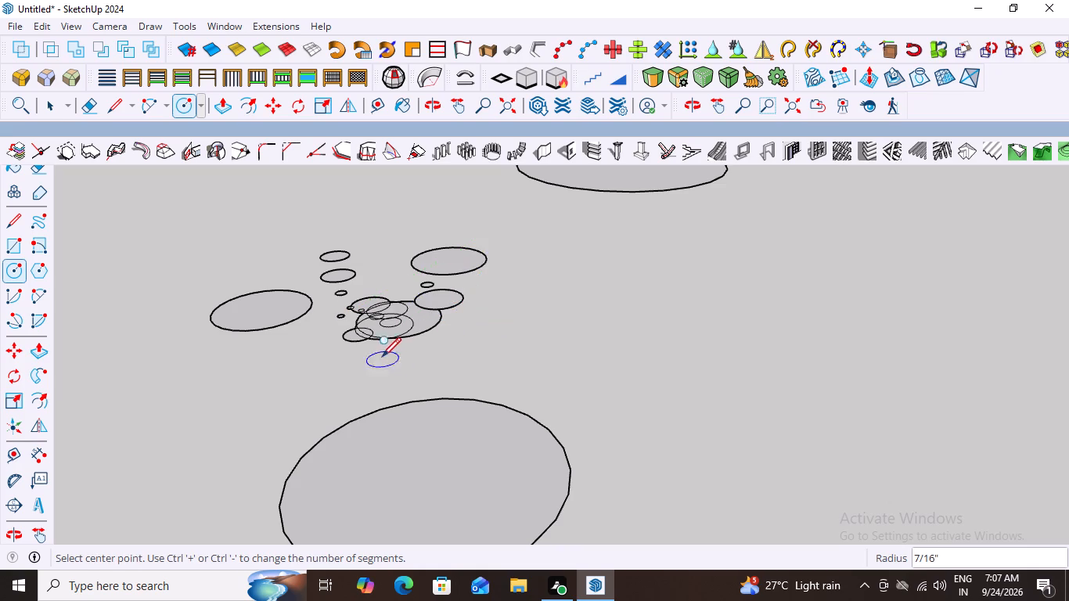
{"action": "left_click", "coordinate": [388, 352]}
{"action": "left_click", "coordinate": [392, 361]}
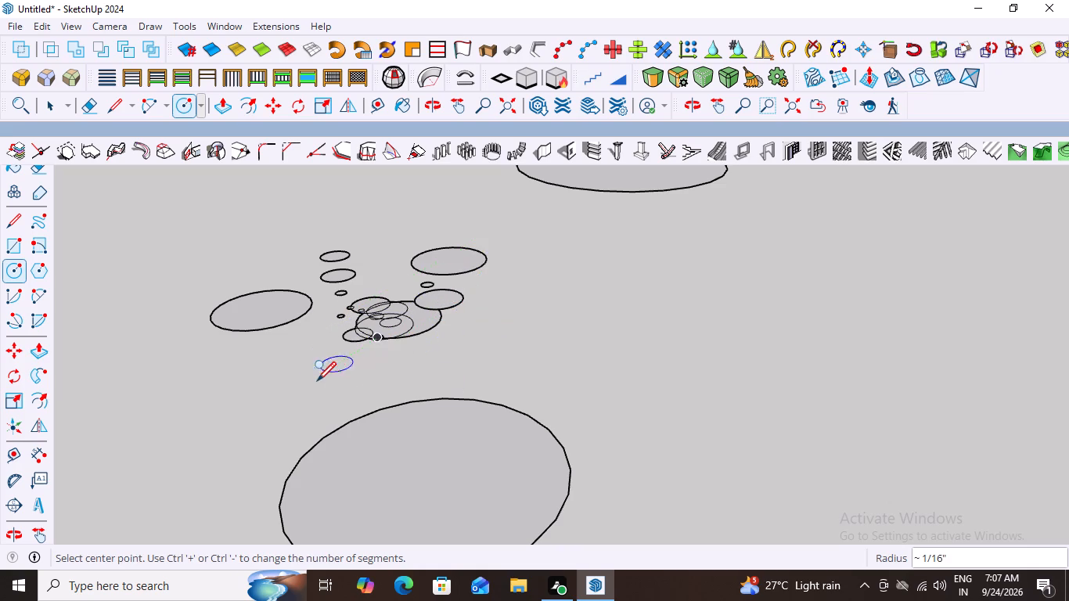
Draw two adjoining circles of about 5/16" and 1/4" radius between the medium circle's edge and the overlapping cluster.
{"action": "left_click", "coordinate": [285, 336]}
{"action": "left_click", "coordinate": [298, 343]}
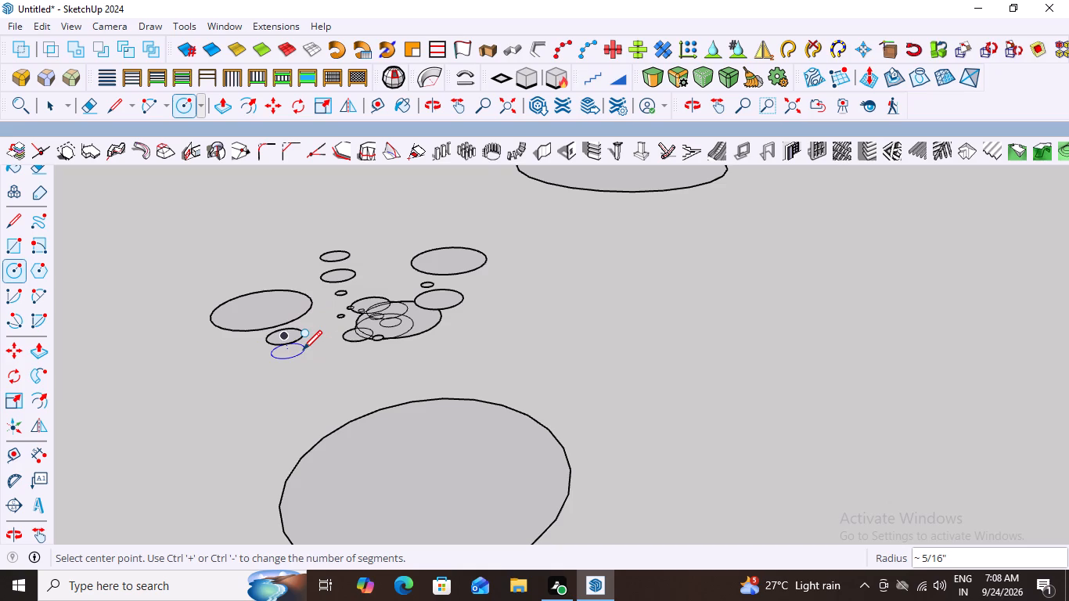
{"action": "left_click", "coordinate": [310, 351]}
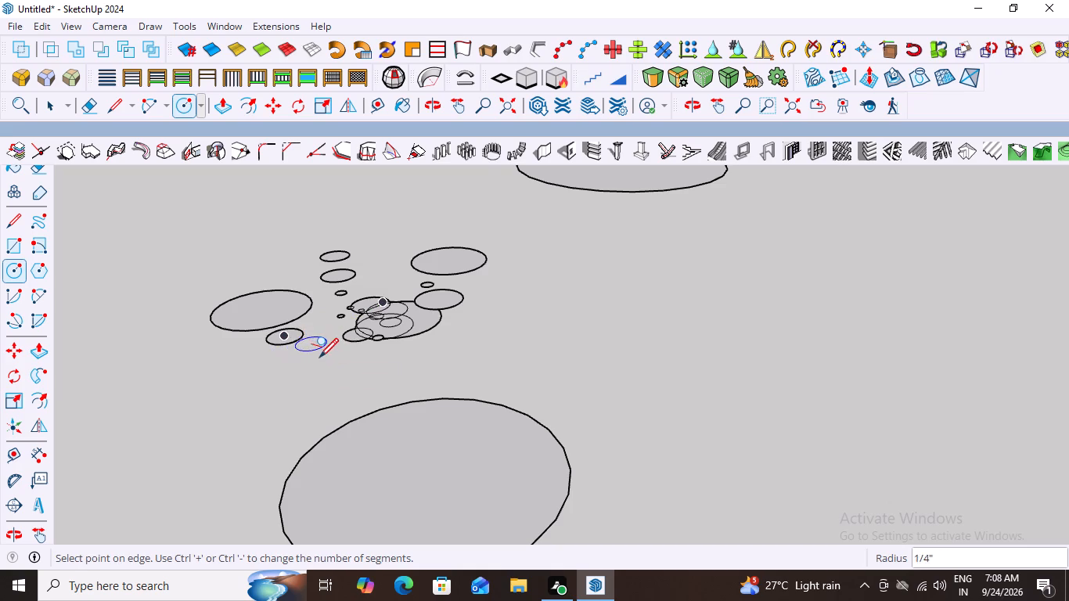
{"action": "left_click", "coordinate": [320, 357]}
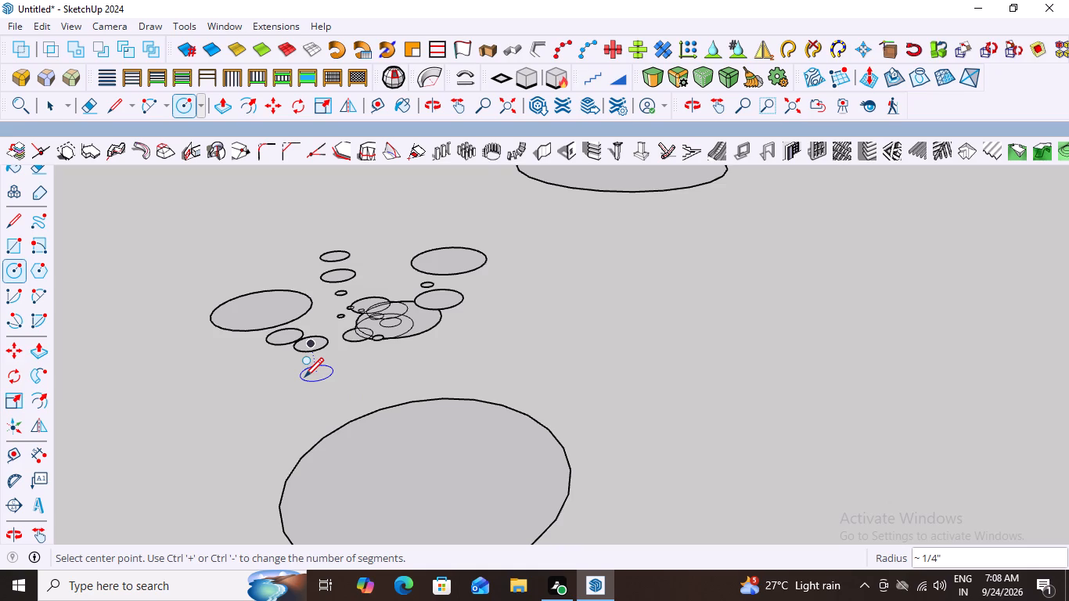
Draw a circle of about 4 9/16" radius between the two large circles, next to the existing small circle.
{"action": "scroll", "coordinate": [304, 376], "scroll_direction": "down", "scroll_amount": 4}
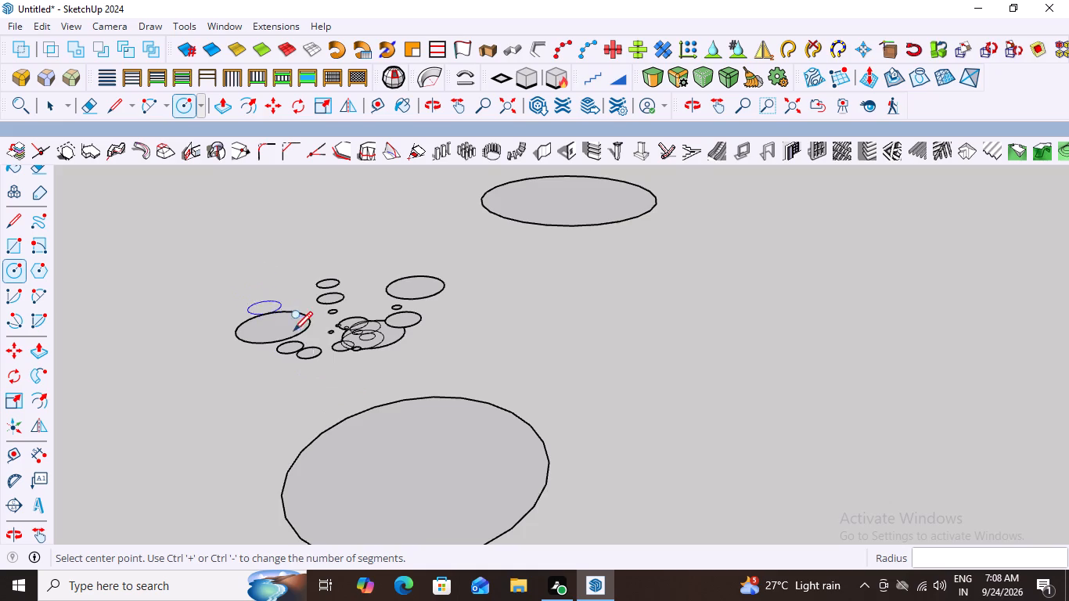
{"action": "scroll", "coordinate": [294, 330], "scroll_direction": "down", "scroll_amount": 3}
{"action": "scroll", "coordinate": [341, 385], "scroll_direction": "up", "scroll_amount": 3}
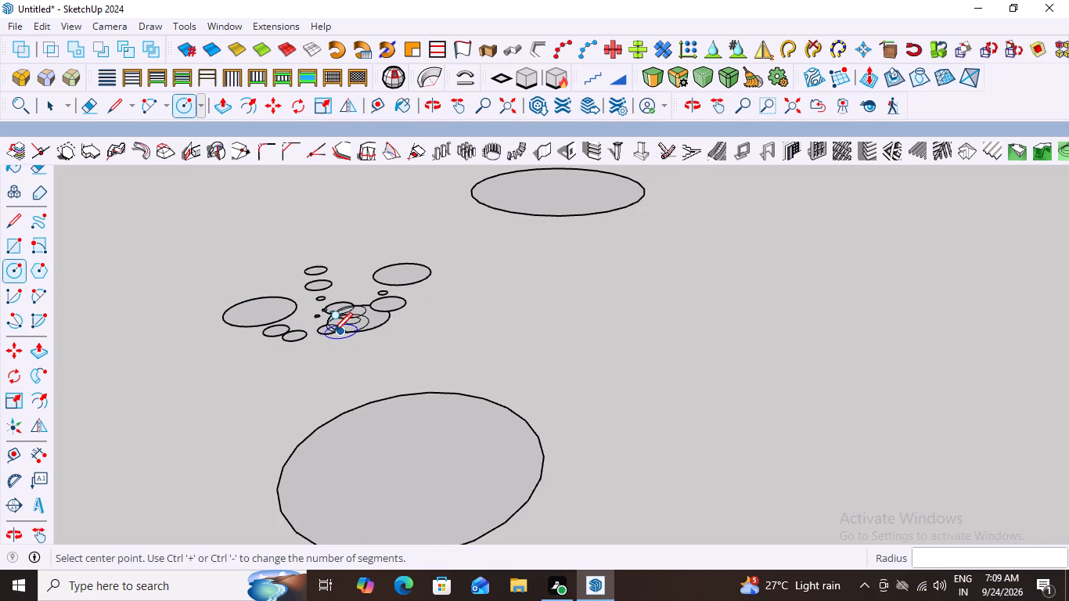
{"action": "scroll", "coordinate": [333, 330], "scroll_direction": "down", "scroll_amount": 2}
{"action": "scroll", "coordinate": [369, 399], "scroll_direction": "up", "scroll_amount": 3}
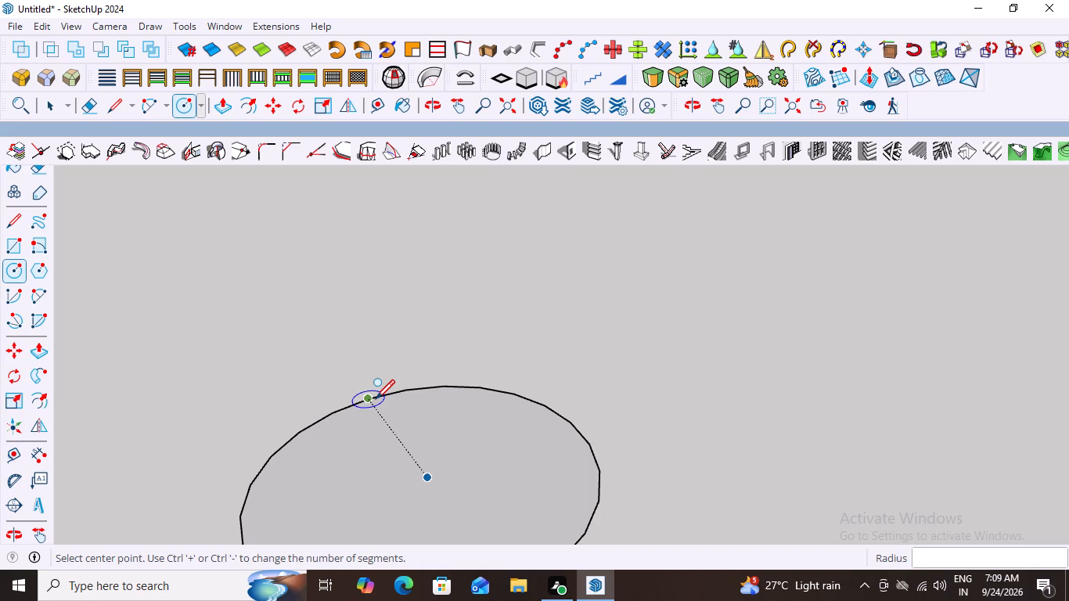
{"action": "scroll", "coordinate": [443, 435], "scroll_direction": "down", "scroll_amount": 2}
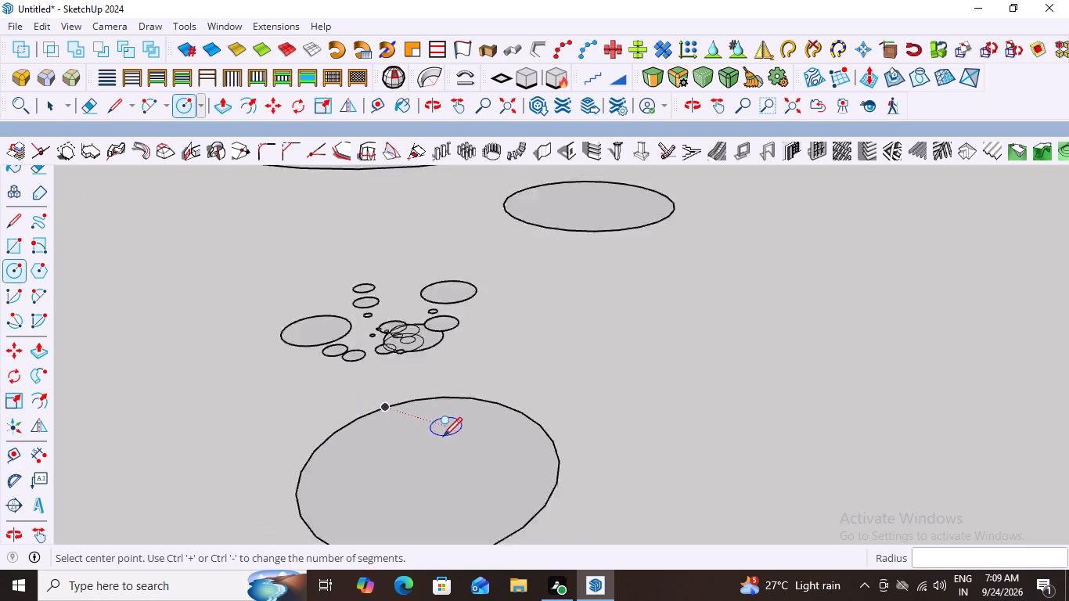
{"action": "scroll", "coordinate": [443, 435], "scroll_direction": "down", "scroll_amount": 20}
{"action": "scroll", "coordinate": [443, 435], "scroll_direction": "down", "scroll_amount": 20}
{"action": "scroll", "coordinate": [443, 435], "scroll_direction": "down", "scroll_amount": 1}
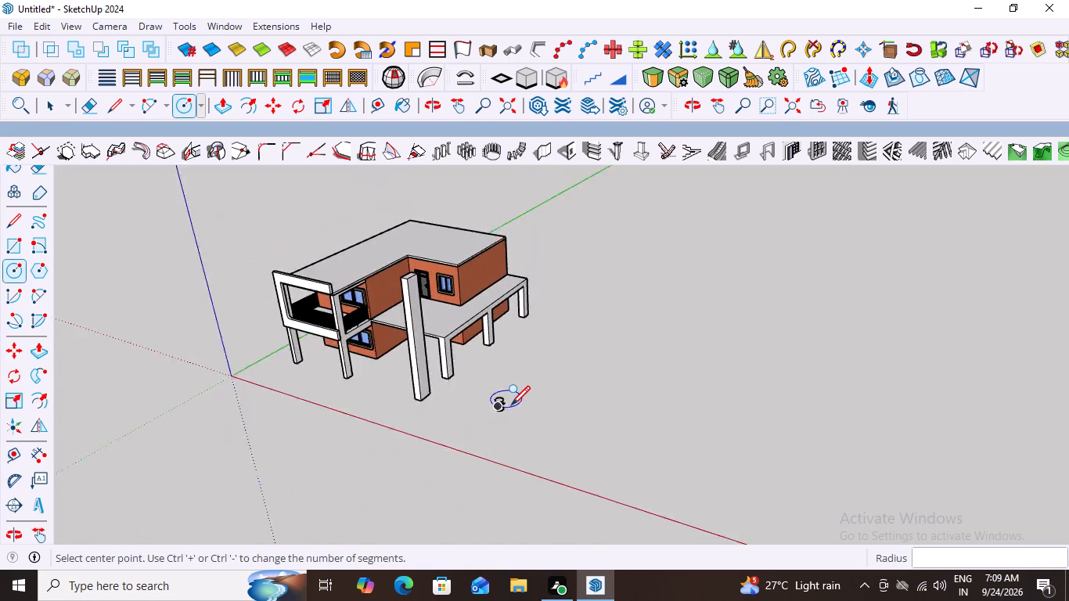
{"action": "scroll", "coordinate": [511, 404], "scroll_direction": "down", "scroll_amount": 1}
{"action": "scroll", "coordinate": [508, 417], "scroll_direction": "up", "scroll_amount": 10}
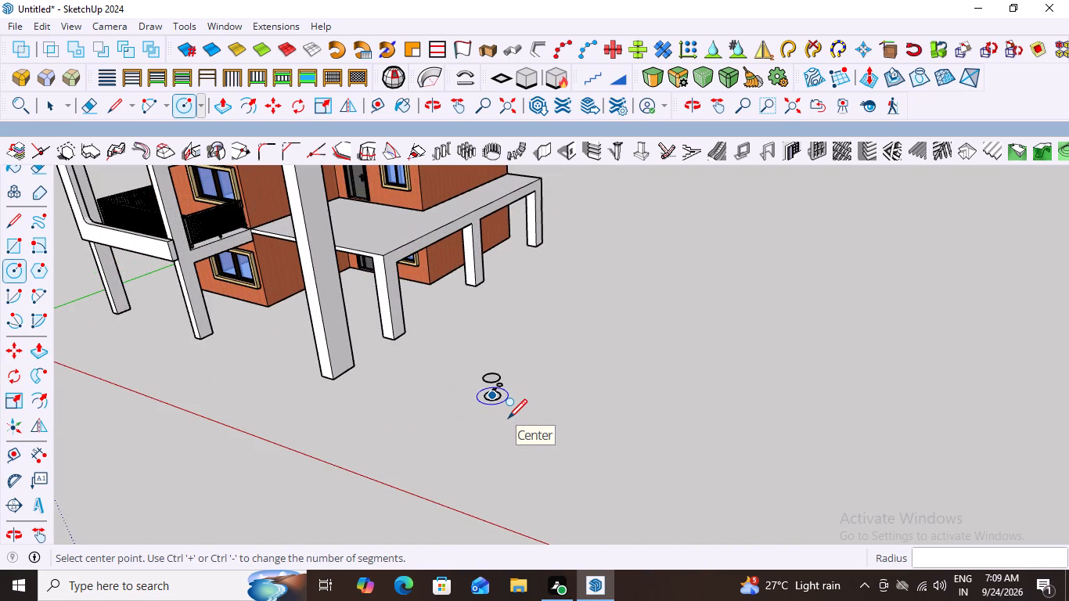
{"action": "scroll", "coordinate": [508, 417], "scroll_direction": "up", "scroll_amount": 1}
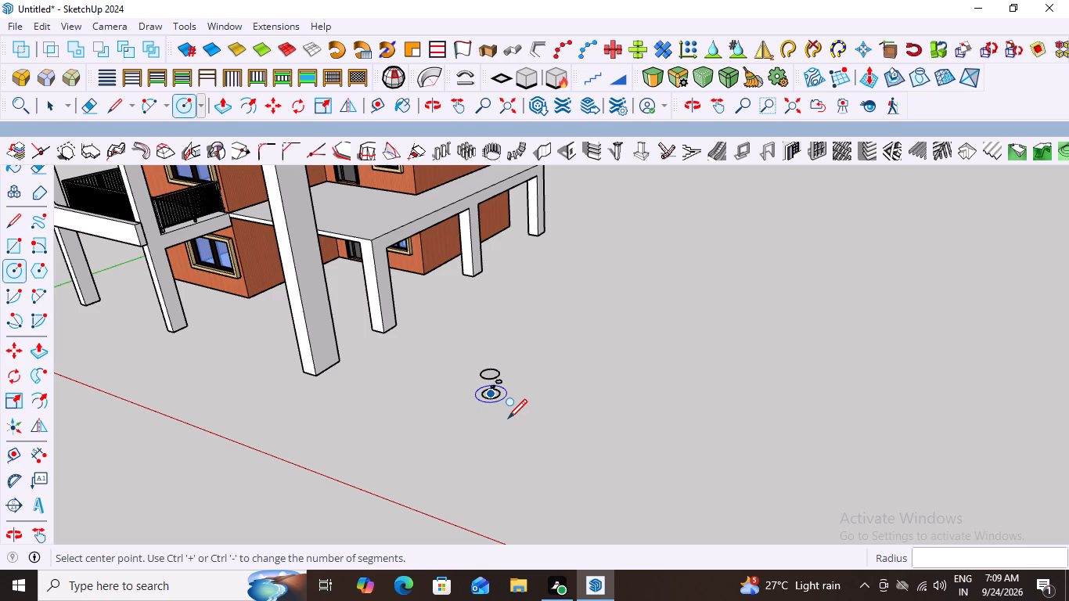
{"action": "scroll", "coordinate": [508, 417], "scroll_direction": "down", "scroll_amount": 4}
{"action": "scroll", "coordinate": [508, 417], "scroll_direction": "up", "scroll_amount": 9}
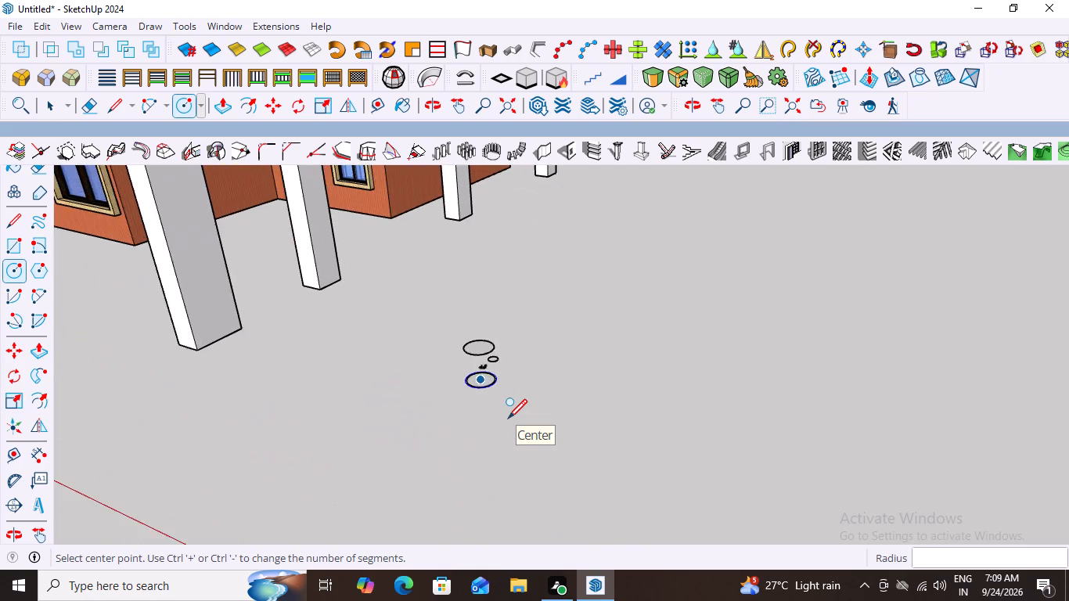
{"action": "scroll", "coordinate": [529, 293], "scroll_direction": "up", "scroll_amount": 7}
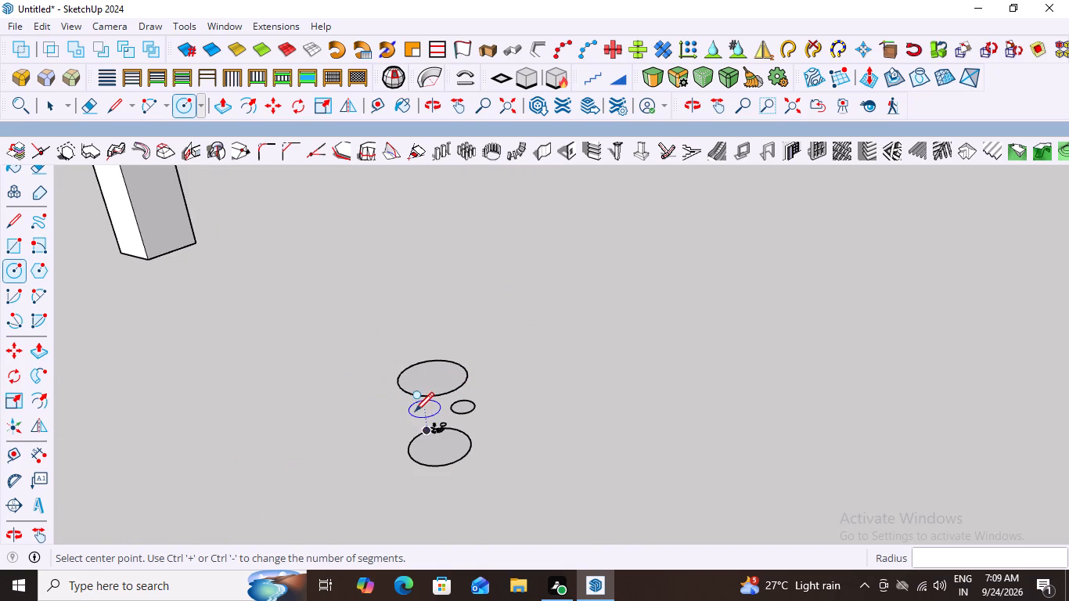
{"action": "left_click", "coordinate": [415, 410]}
{"action": "left_click", "coordinate": [437, 409]}
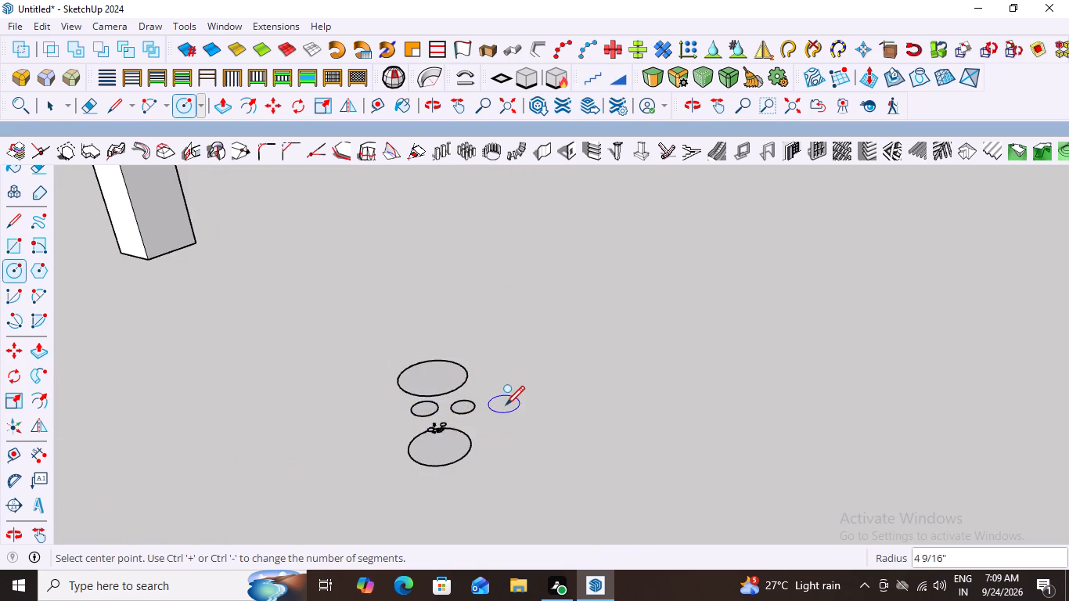
Draw three circles of about 10 7/16", 1' 1/16" and 1' 7/16" radius along the open side of the large-circle group.
{"action": "scroll", "coordinate": [506, 404], "scroll_direction": "up", "scroll_amount": 3}
{"action": "scroll", "coordinate": [506, 404], "scroll_direction": "down", "scroll_amount": 16}
{"action": "scroll", "coordinate": [520, 469], "scroll_direction": "up", "scroll_amount": 4}
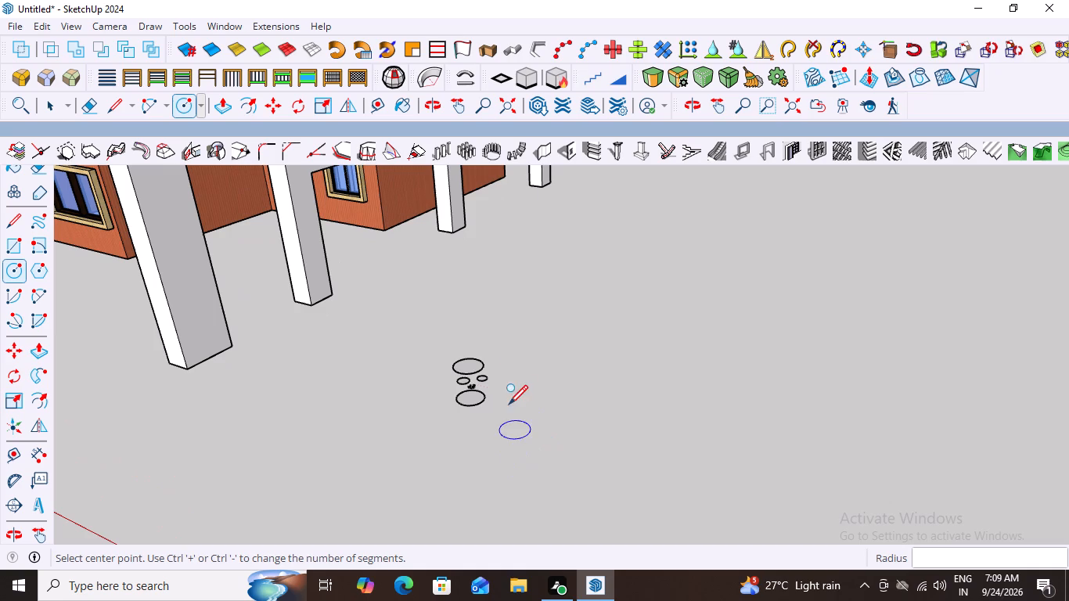
{"action": "left_click", "coordinate": [506, 367]}
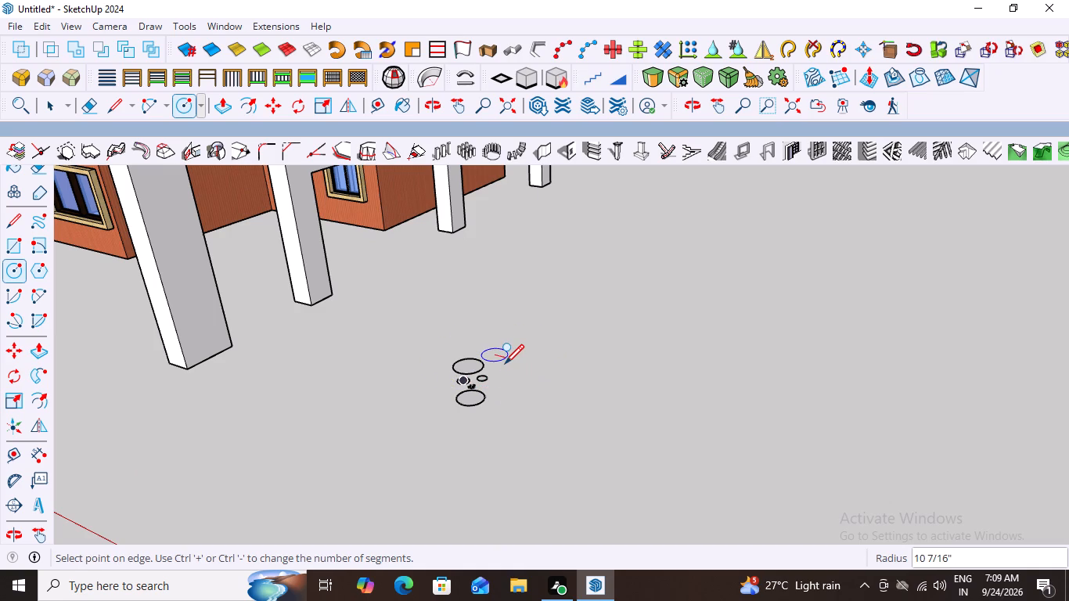
{"action": "left_click", "coordinate": [505, 362]}
{"action": "scroll", "coordinate": [506, 405], "scroll_direction": "up", "scroll_amount": 2}
{"action": "left_click", "coordinate": [499, 385]}
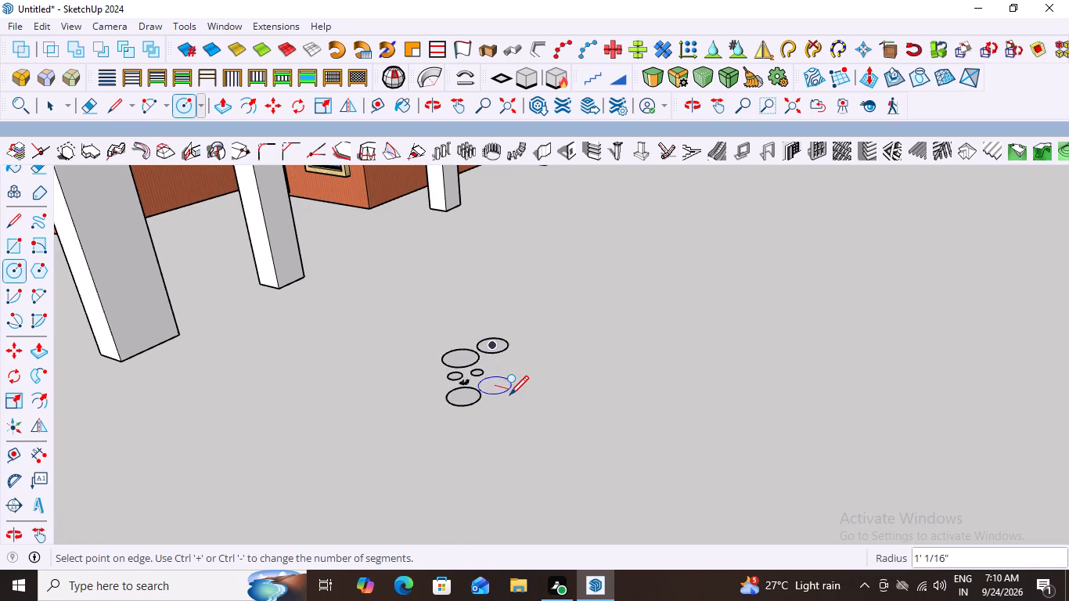
{"action": "left_click", "coordinate": [509, 394]}
{"action": "left_click", "coordinate": [502, 361]}
{"action": "left_click", "coordinate": [509, 365]}
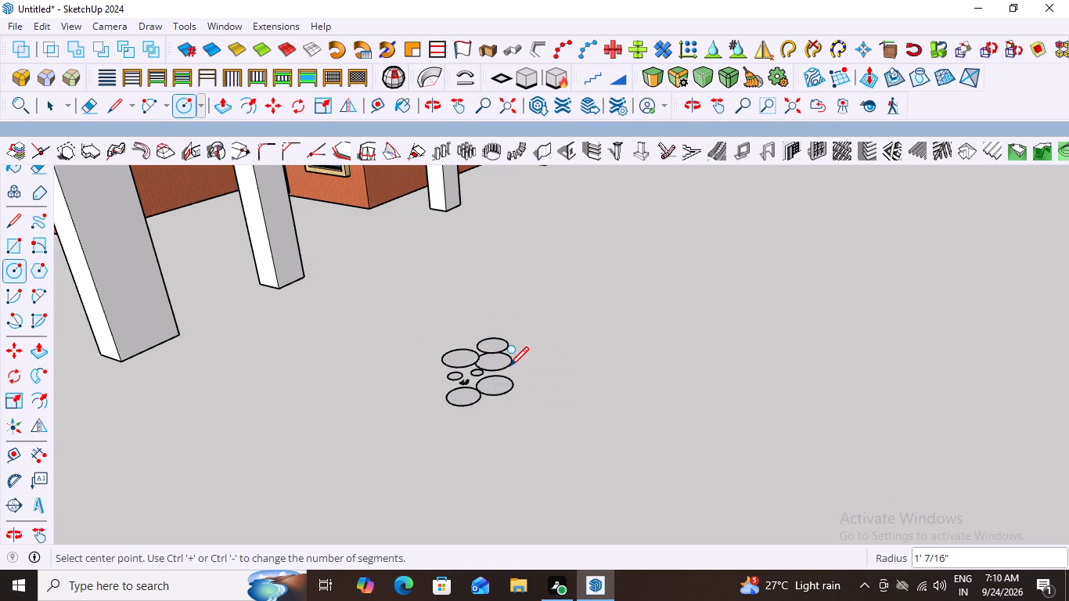
{"action": "scroll", "coordinate": [545, 390], "scroll_direction": "down", "scroll_amount": 20}
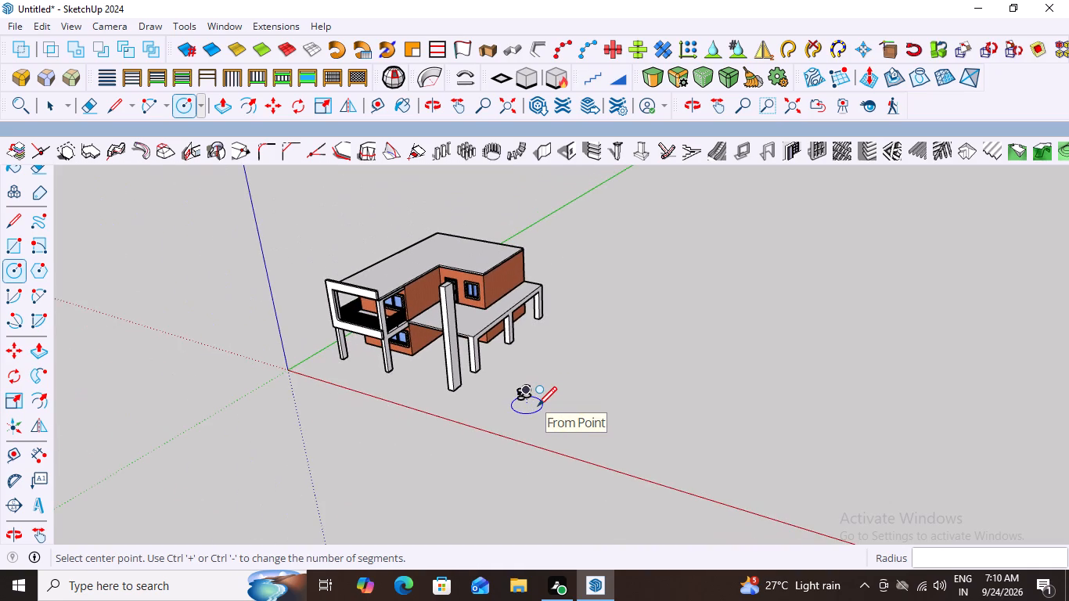
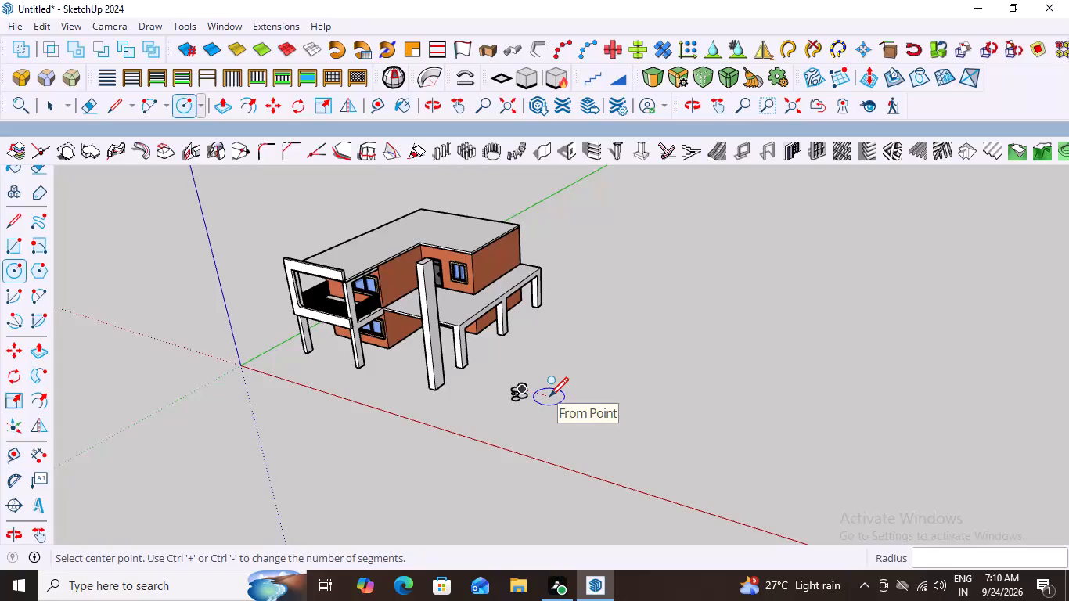
Inspect the scattered circle group beside the house, checking its small overlapping cluster and the gaps around the larger circles.
{"action": "scroll", "coordinate": [549, 395], "scroll_direction": "up", "scroll_amount": 10}
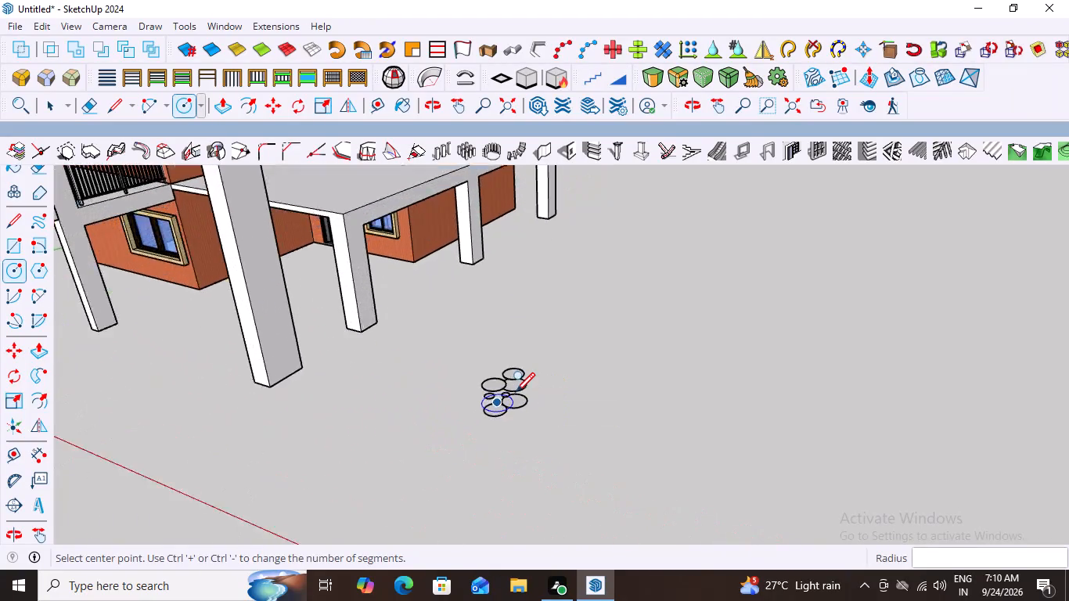
{"action": "scroll", "coordinate": [516, 390], "scroll_direction": "up", "scroll_amount": 9}
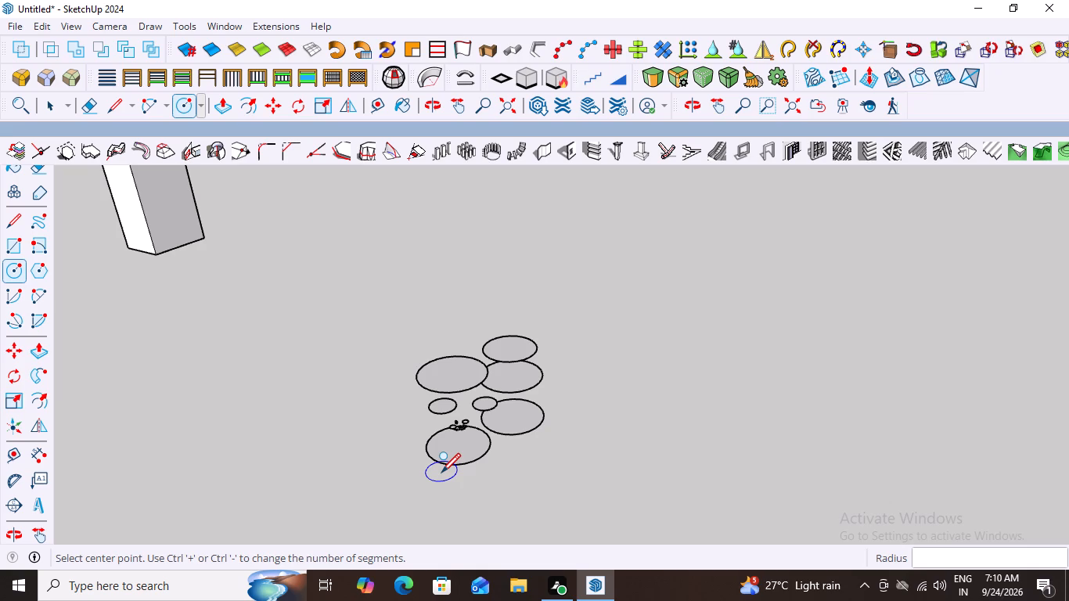
{"action": "scroll", "coordinate": [493, 439], "scroll_direction": "down", "scroll_amount": 2}
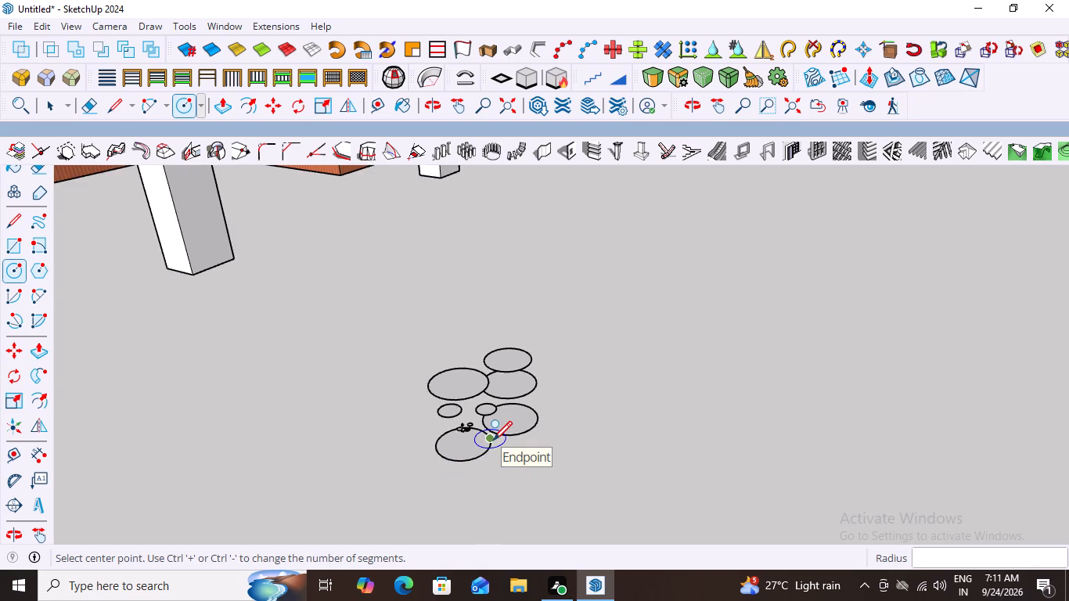
{"action": "scroll", "coordinate": [493, 439], "scroll_direction": "down", "scroll_amount": 2}
{"action": "scroll", "coordinate": [493, 439], "scroll_direction": "up", "scroll_amount": 5}
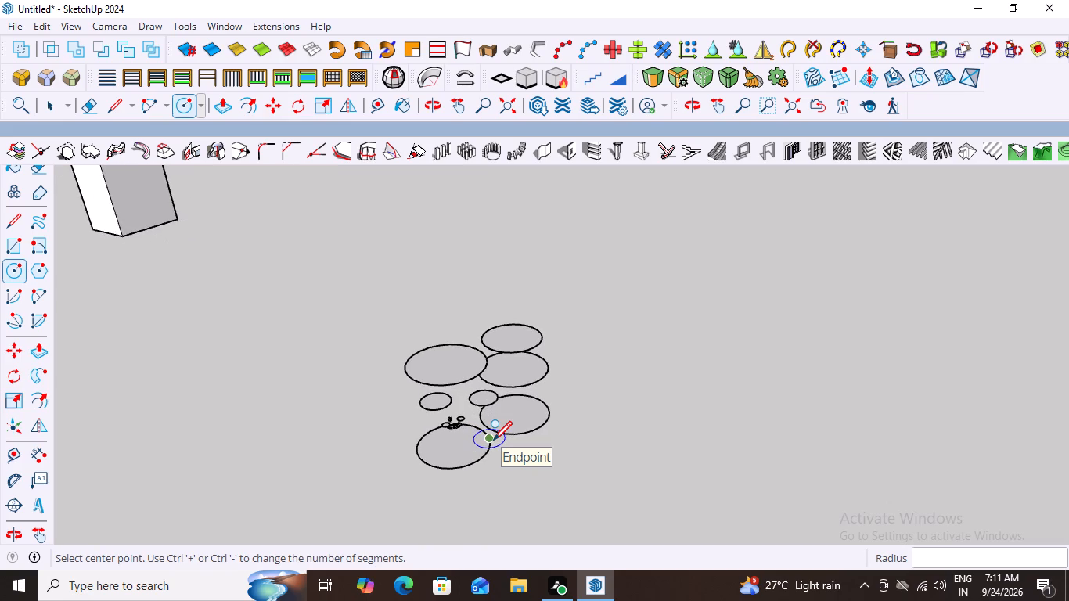
{"action": "scroll", "coordinate": [609, 423], "scroll_direction": "up", "scroll_amount": 4}
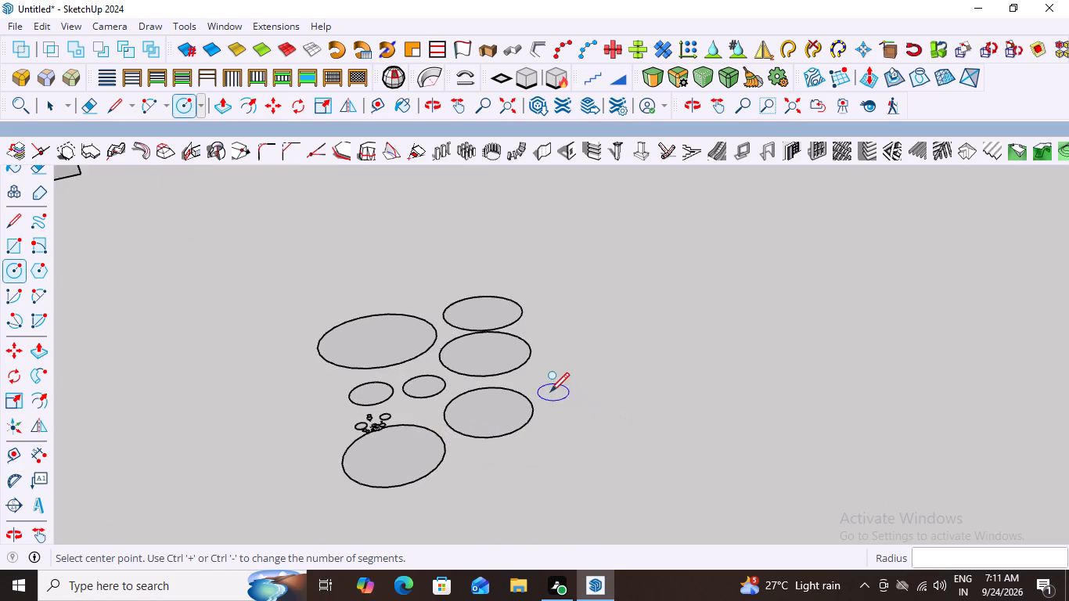
{"action": "scroll", "coordinate": [549, 390], "scroll_direction": "up", "scroll_amount": 4}
{"action": "scroll", "coordinate": [509, 363], "scroll_direction": "down", "scroll_amount": 8}
{"action": "scroll", "coordinate": [351, 390], "scroll_direction": "up", "scroll_amount": 2}
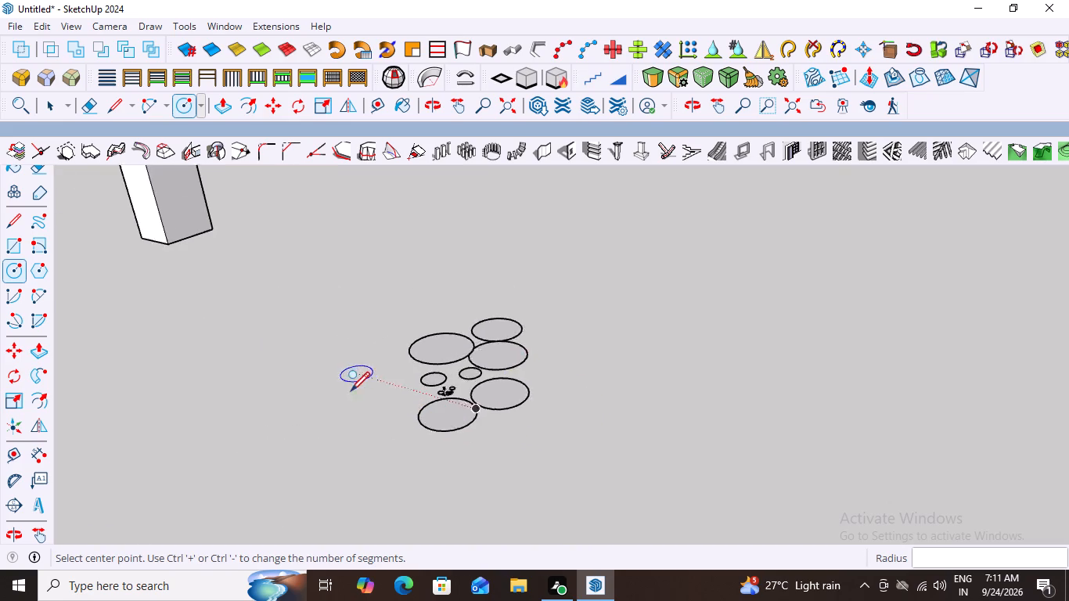
{"action": "scroll", "coordinate": [351, 390], "scroll_direction": "up", "scroll_amount": 4}
{"action": "scroll", "coordinate": [430, 354], "scroll_direction": "up", "scroll_amount": 7}
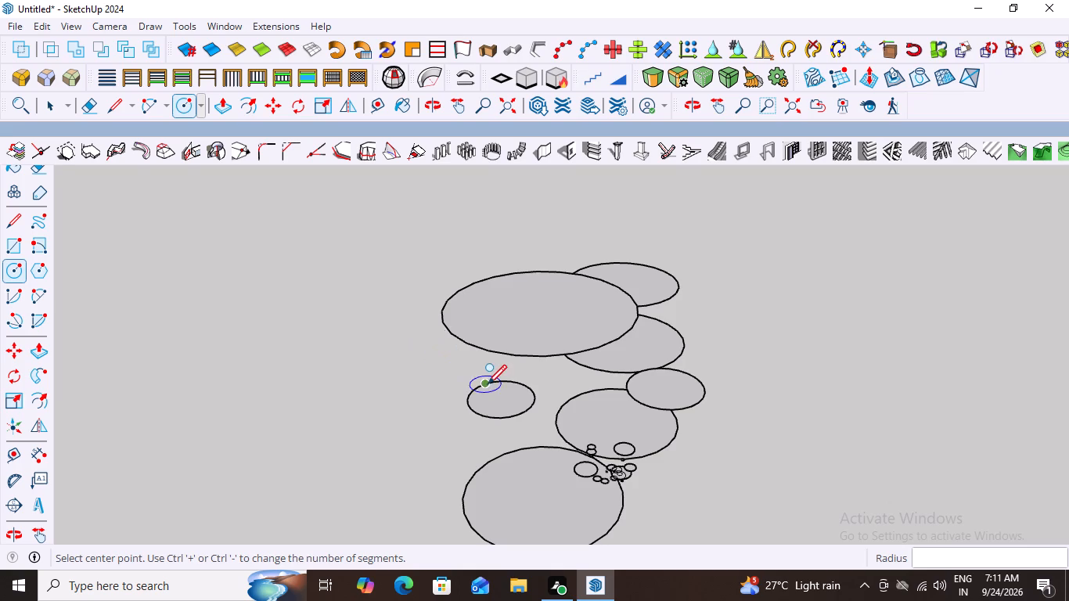
{"action": "scroll", "coordinate": [488, 383], "scroll_direction": "down", "scroll_amount": 7}
{"action": "scroll", "coordinate": [430, 358], "scroll_direction": "up", "scroll_amount": 13}
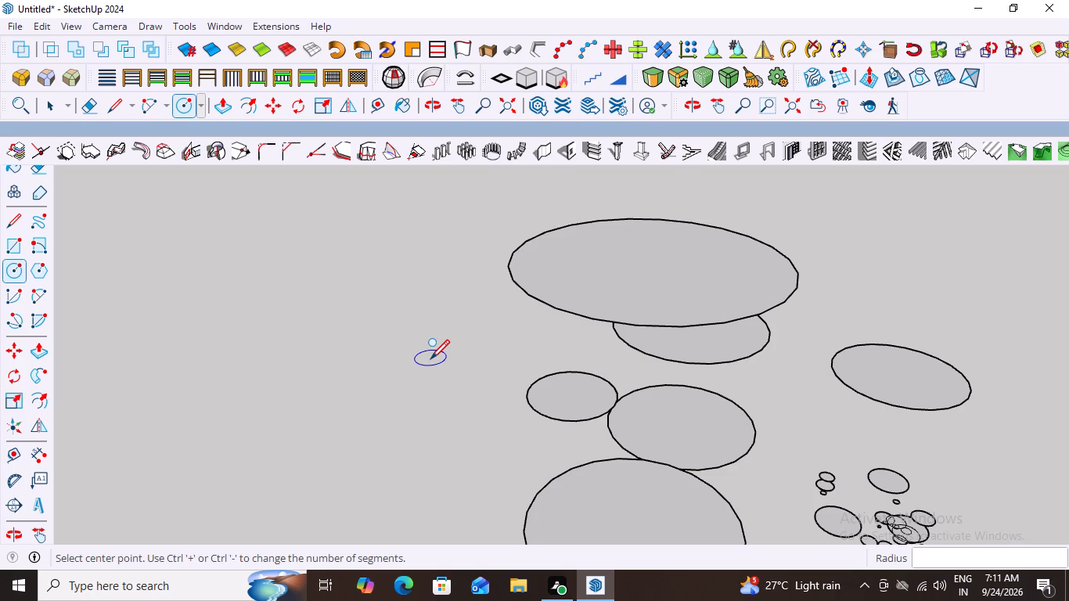
{"action": "scroll", "coordinate": [430, 358], "scroll_direction": "down", "scroll_amount": 20}
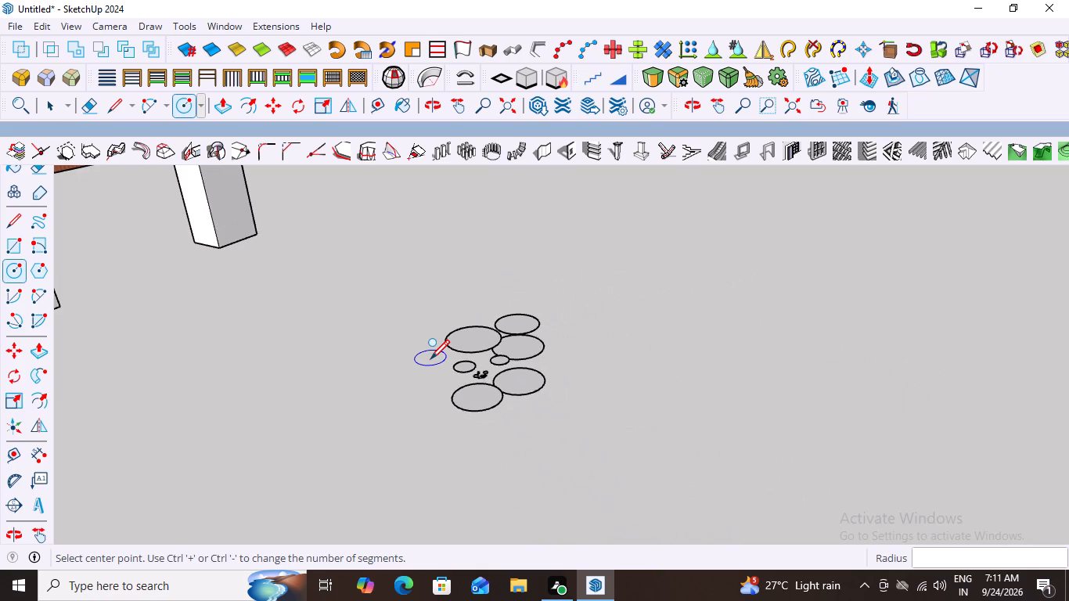
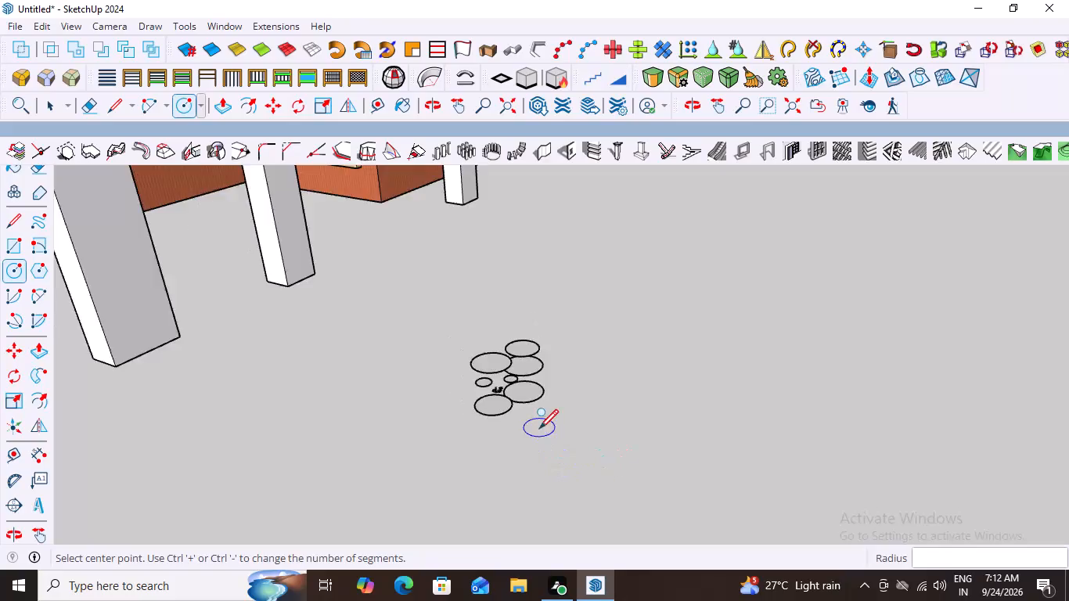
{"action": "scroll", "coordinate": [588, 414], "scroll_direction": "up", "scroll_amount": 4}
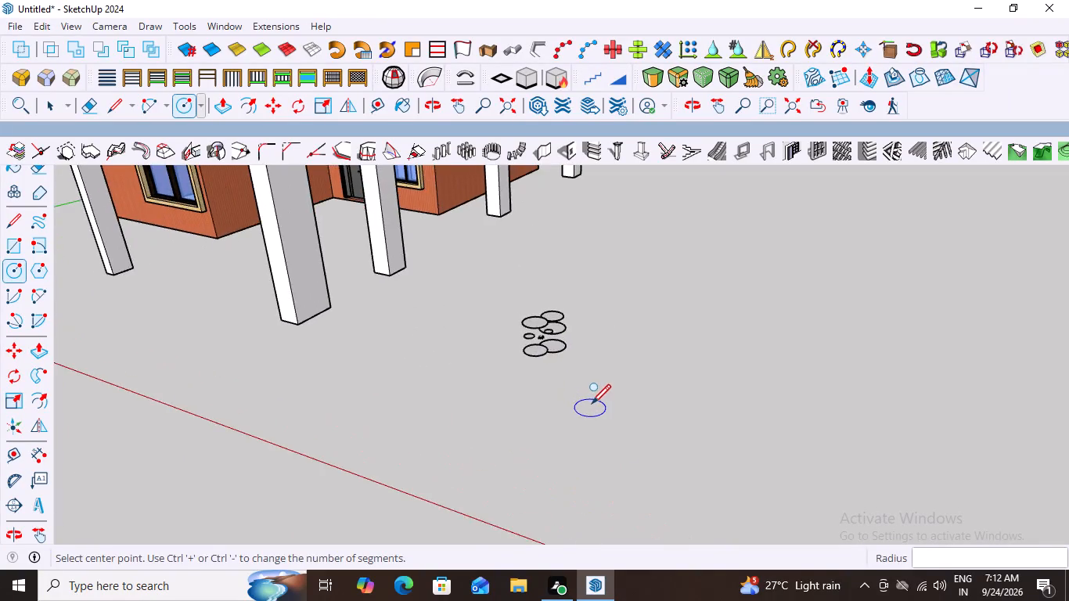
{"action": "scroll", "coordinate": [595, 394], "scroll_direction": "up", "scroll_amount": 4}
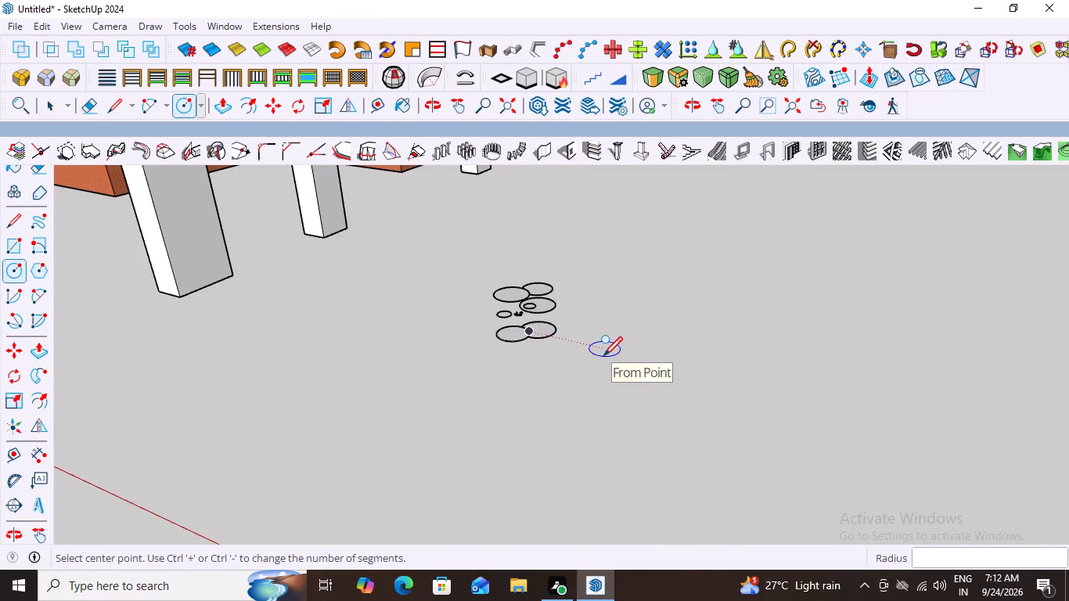
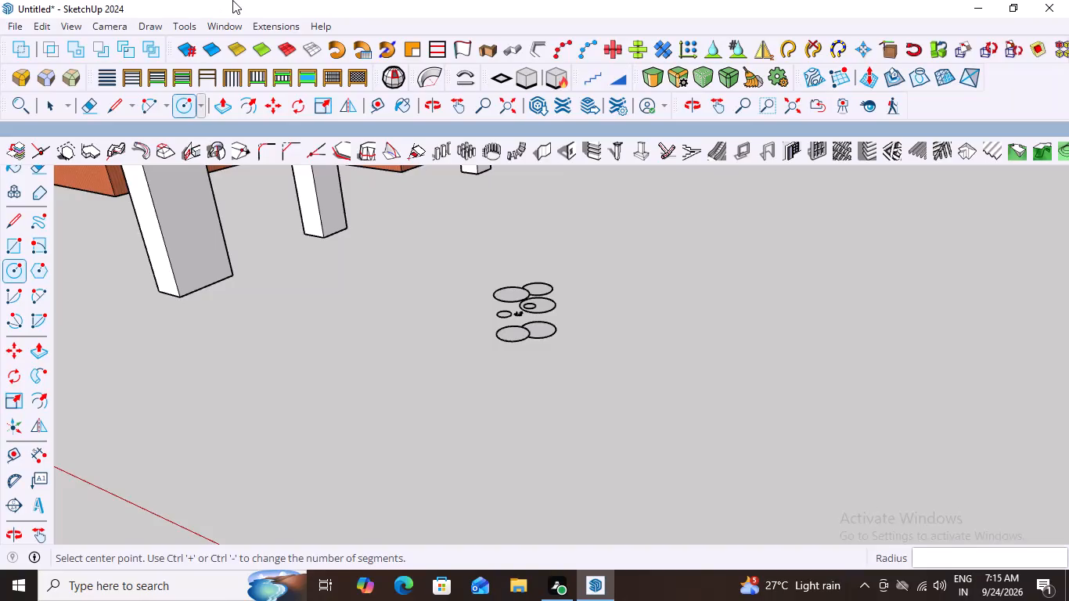
Draw a small circle with a radius of about 3 1/4" on the ground at the outer edge of the lower large circle.
{"action": "scroll", "coordinate": [154, 72], "scroll_direction": "down", "scroll_amount": 9}
{"action": "scroll", "coordinate": [183, 0], "scroll_direction": "up", "scroll_amount": 1}
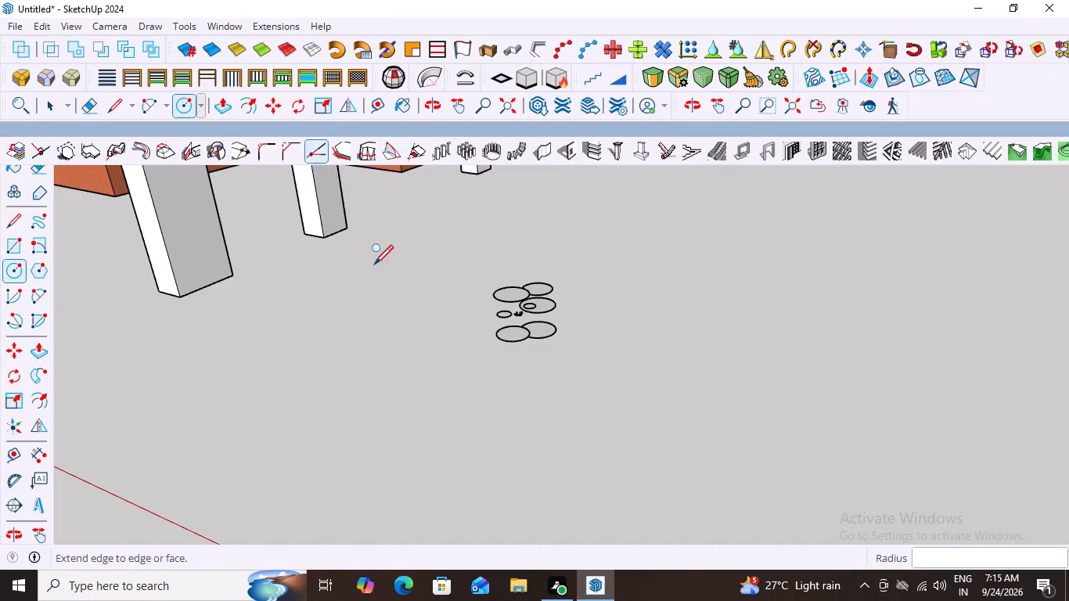
{"action": "scroll", "coordinate": [695, 290], "scroll_direction": "down", "scroll_amount": 19}
{"action": "scroll", "coordinate": [551, 315], "scroll_direction": "up", "scroll_amount": 5}
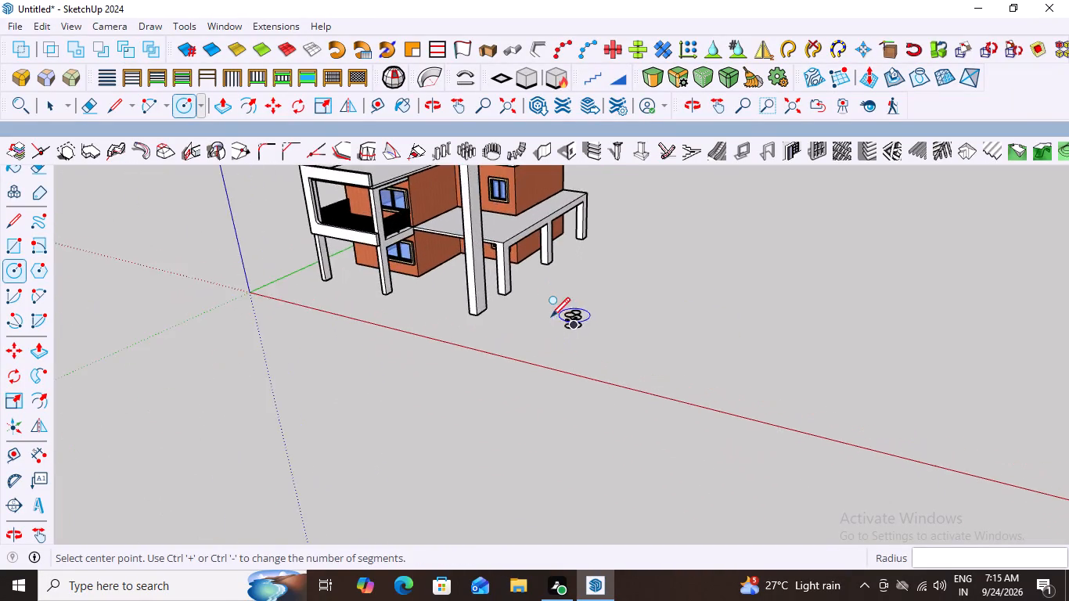
{"action": "scroll", "coordinate": [551, 315], "scroll_direction": "up", "scroll_amount": 20}
{"action": "scroll", "coordinate": [551, 315], "scroll_direction": "up", "scroll_amount": 7}
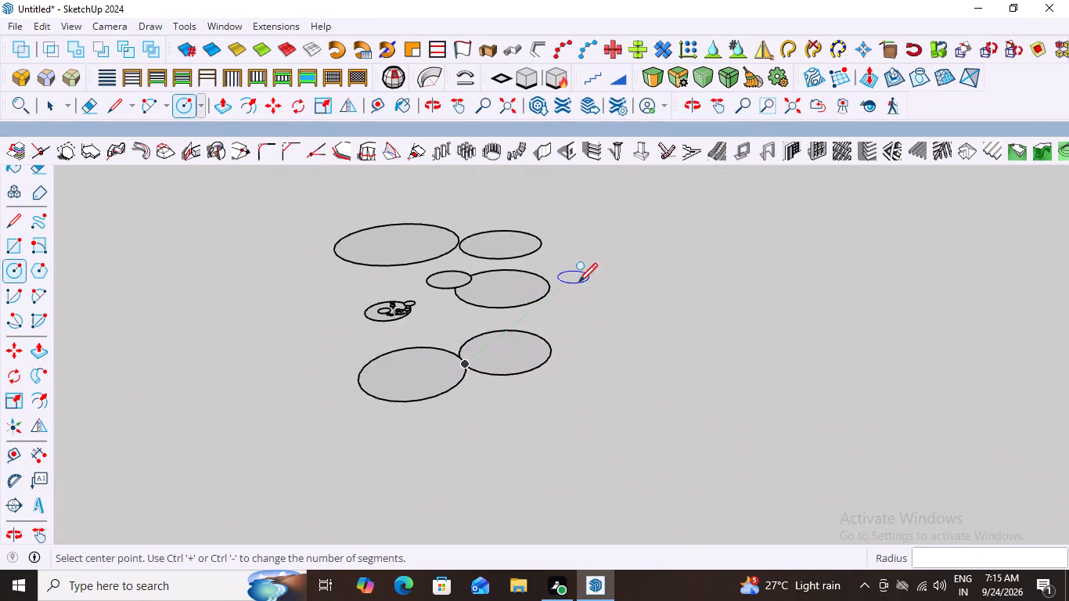
{"action": "left_click", "coordinate": [545, 325]}
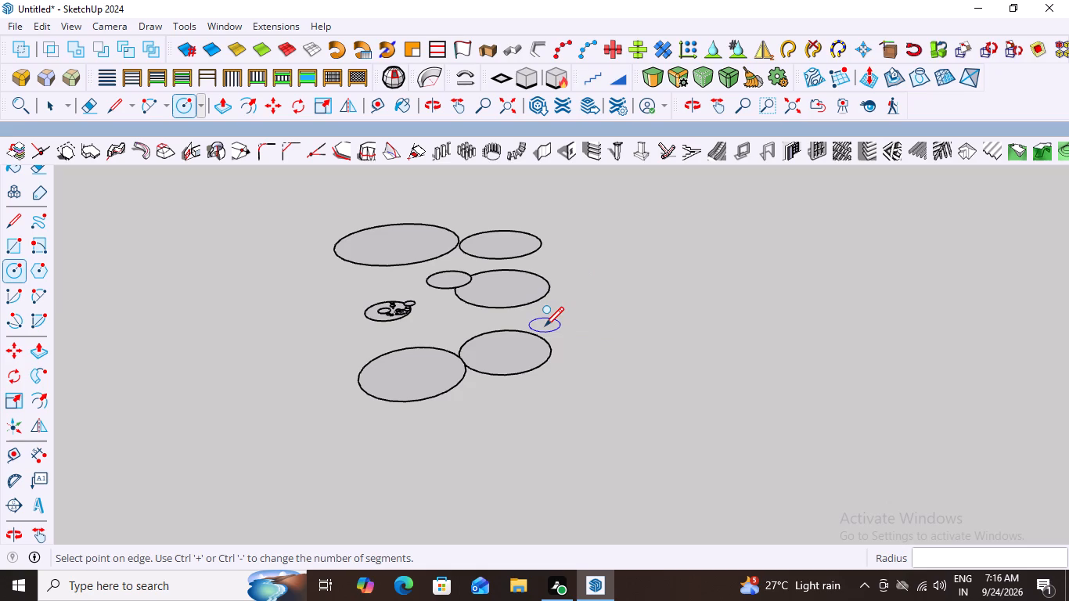
{"action": "left_click", "coordinate": [566, 331]}
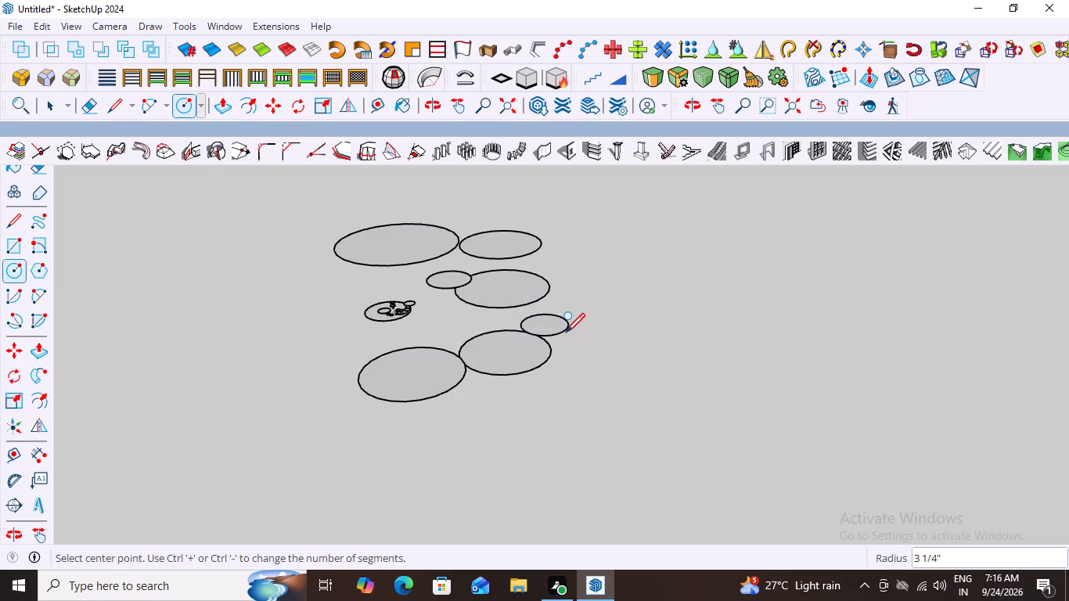
Draw a small circle in the gap between the overlapping pair of small circles and the outer column of larger circles.
{"action": "scroll", "coordinate": [566, 331], "scroll_direction": "down", "scroll_amount": 9}
{"action": "scroll", "coordinate": [700, 254], "scroll_direction": "up", "scroll_amount": 5}
{"action": "scroll", "coordinate": [615, 315], "scroll_direction": "up", "scroll_amount": 4}
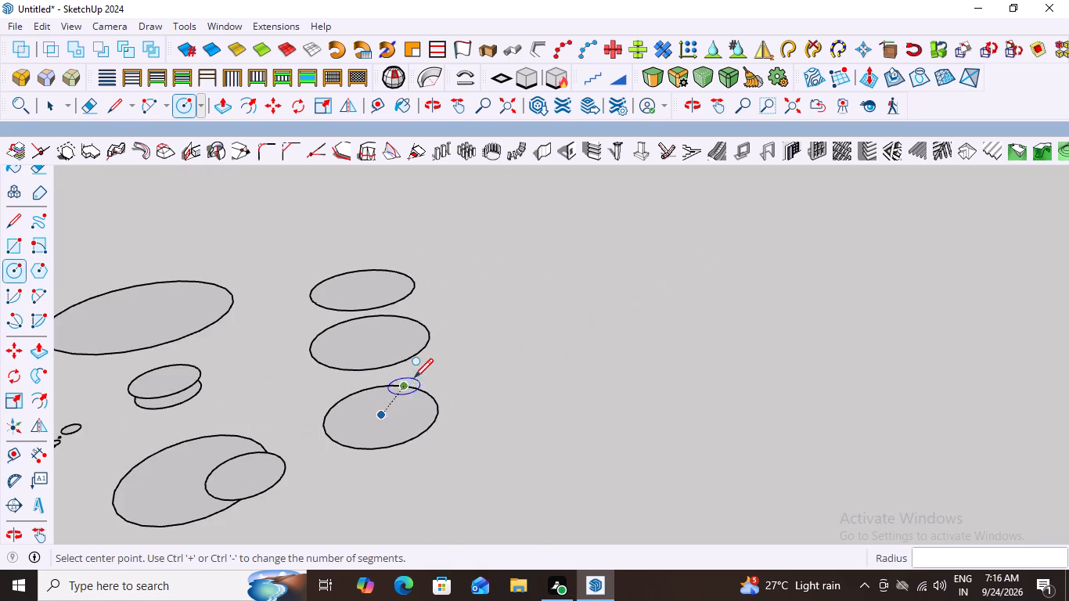
{"action": "scroll", "coordinate": [414, 376], "scroll_direction": "down", "scroll_amount": 2}
{"action": "scroll", "coordinate": [272, 398], "scroll_direction": "up", "scroll_amount": 3}
{"action": "left_click", "coordinate": [243, 361]}
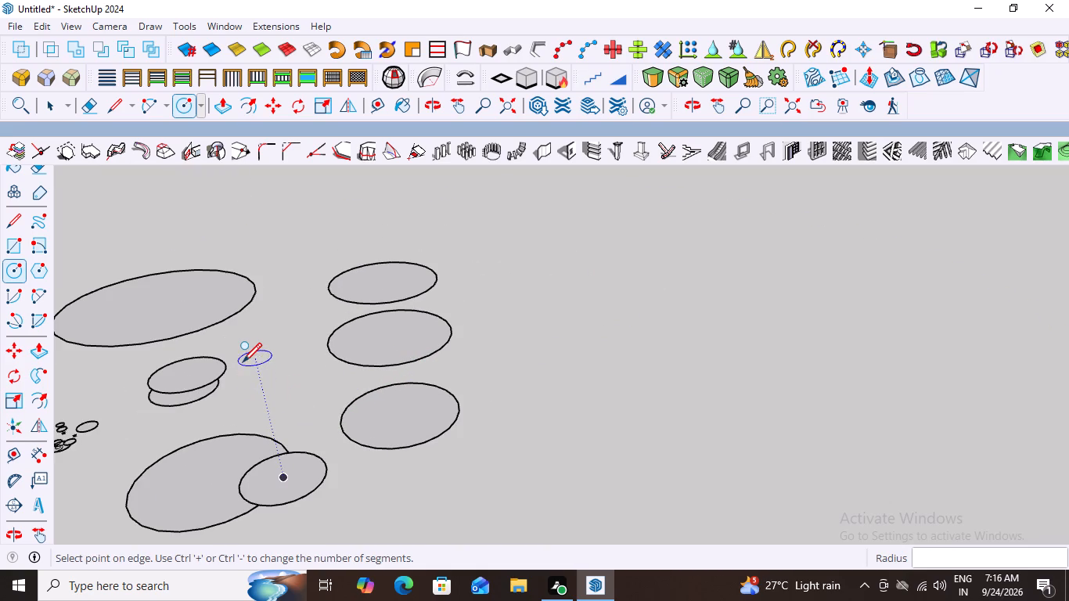
{"action": "left_click", "coordinate": [278, 365]}
Draw a small circle in the gap between the two large circles at the outer edge of the ground layout.
{"action": "scroll", "coordinate": [383, 295], "scroll_direction": "down", "scroll_amount": 6}
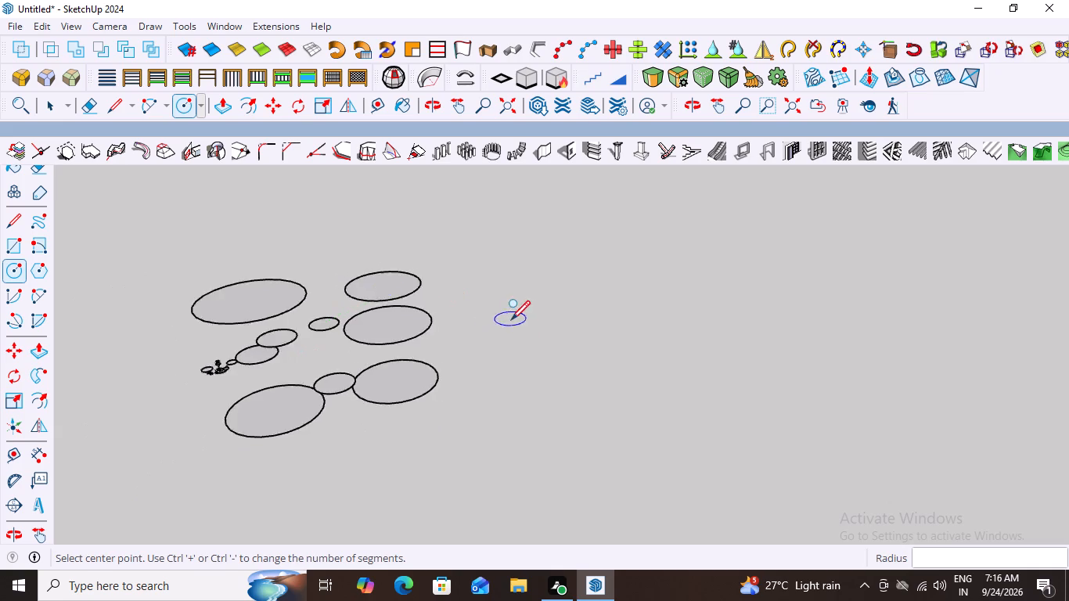
{"action": "scroll", "coordinate": [511, 318], "scroll_direction": "down", "scroll_amount": 2}
{"action": "scroll", "coordinate": [409, 441], "scroll_direction": "up", "scroll_amount": 8}
{"action": "scroll", "coordinate": [440, 309], "scroll_direction": "up", "scroll_amount": 8}
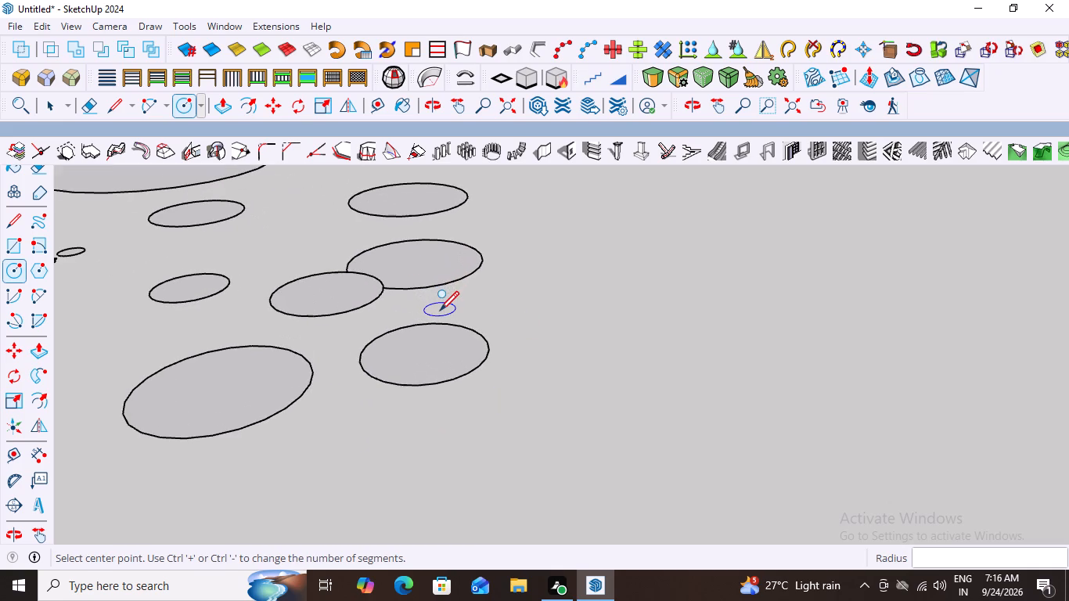
{"action": "left_click", "coordinate": [438, 309]}
{"action": "left_click", "coordinate": [469, 310]}
{"action": "scroll", "coordinate": [574, 296], "scroll_direction": "down", "scroll_amount": 4}
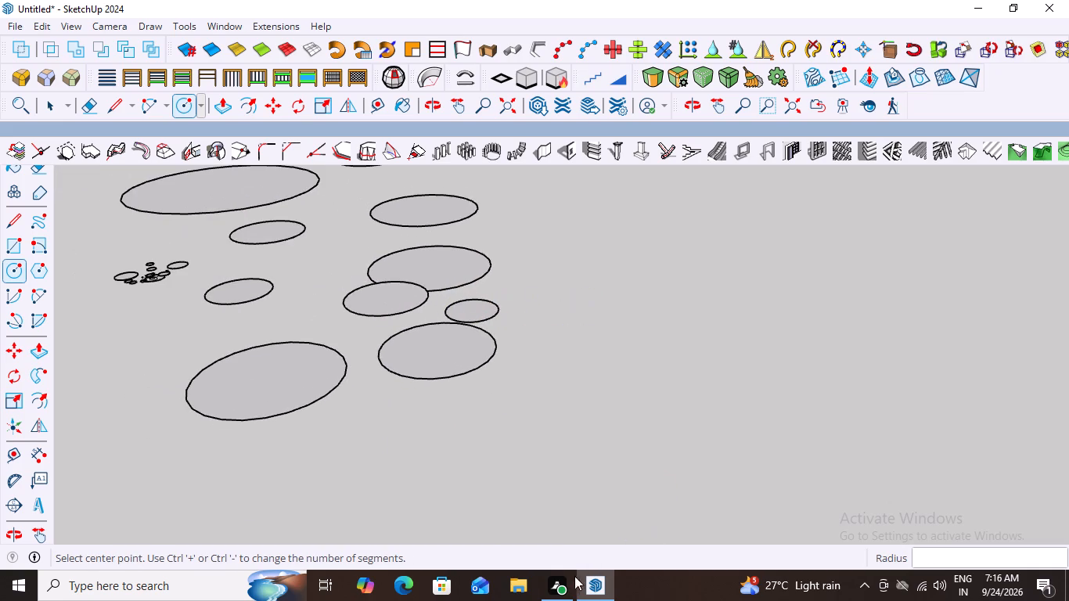
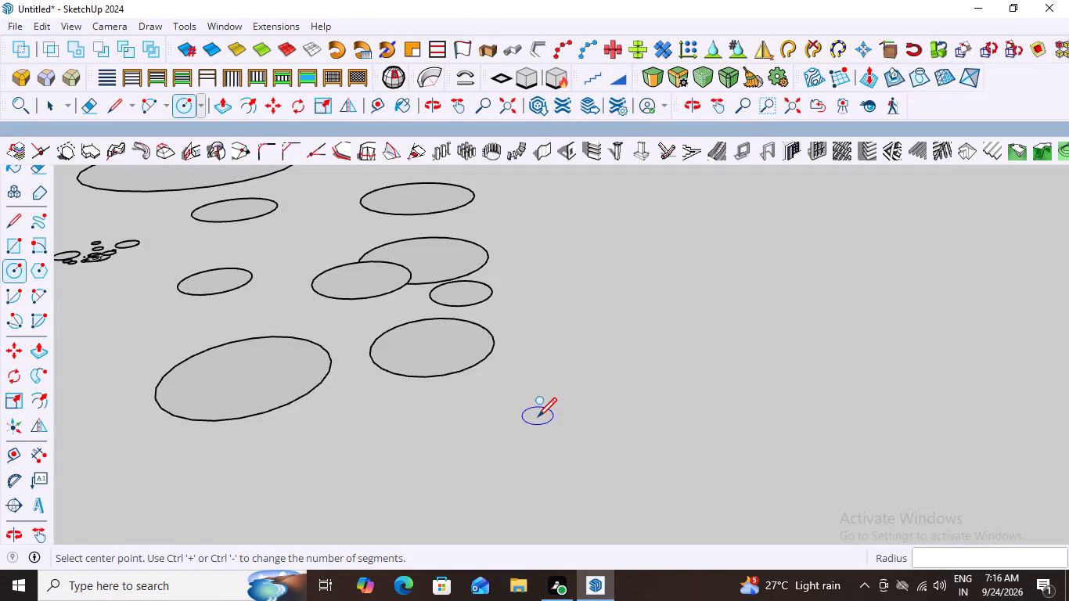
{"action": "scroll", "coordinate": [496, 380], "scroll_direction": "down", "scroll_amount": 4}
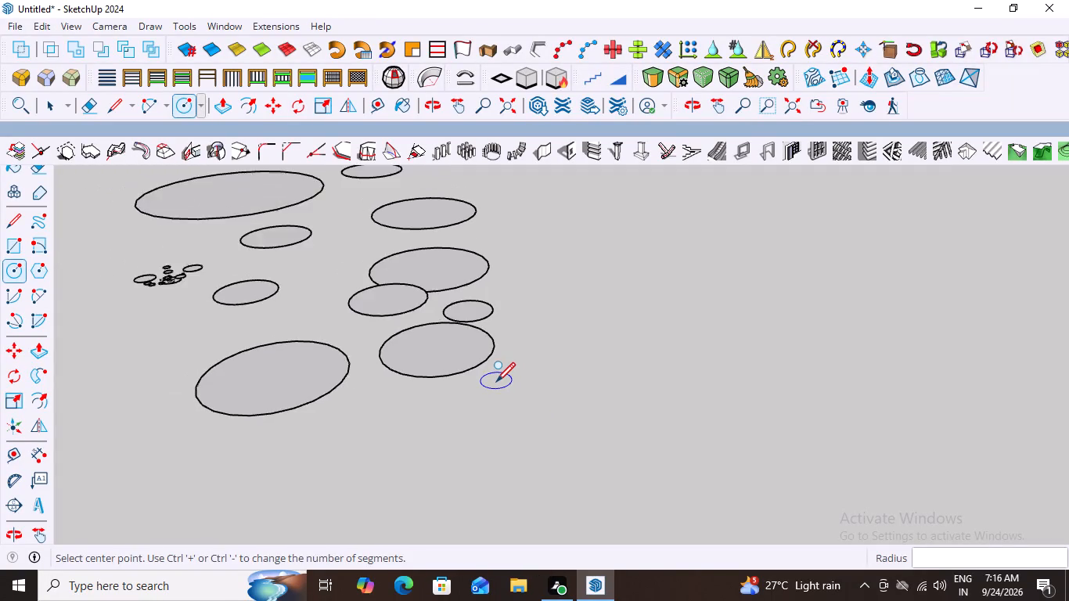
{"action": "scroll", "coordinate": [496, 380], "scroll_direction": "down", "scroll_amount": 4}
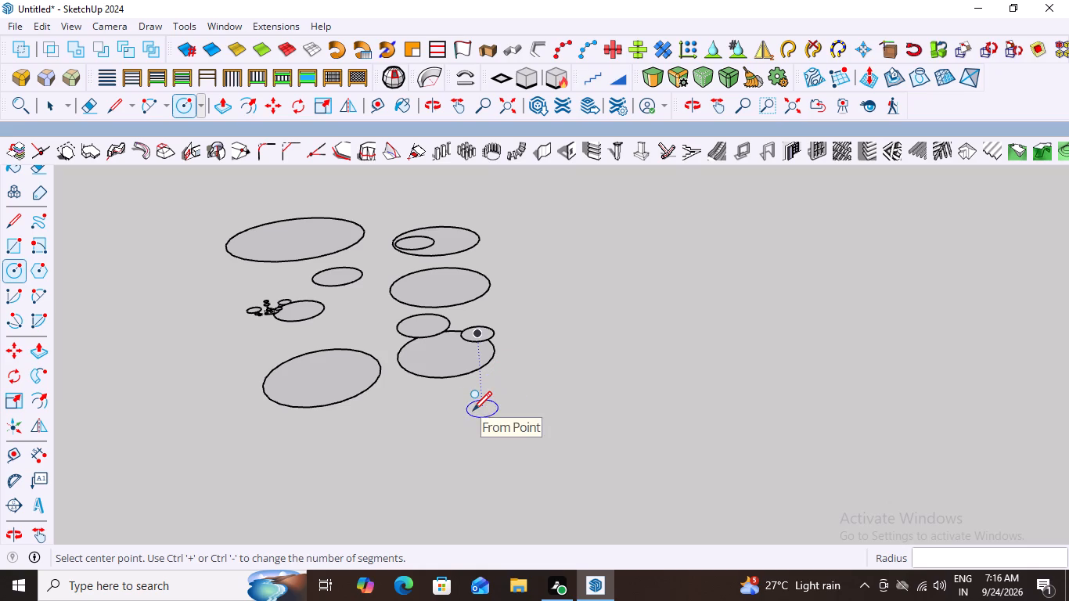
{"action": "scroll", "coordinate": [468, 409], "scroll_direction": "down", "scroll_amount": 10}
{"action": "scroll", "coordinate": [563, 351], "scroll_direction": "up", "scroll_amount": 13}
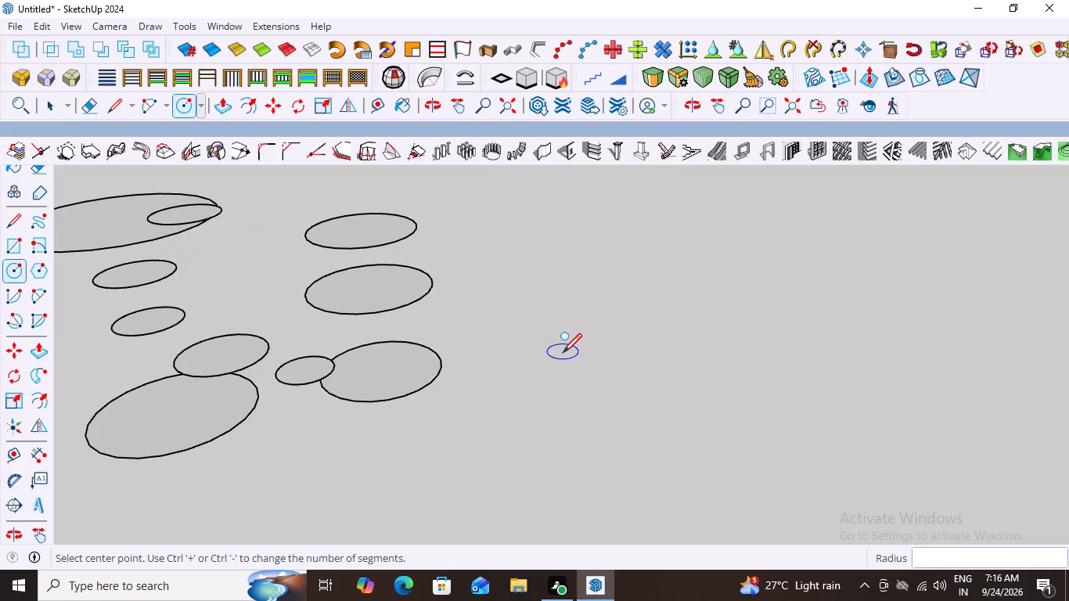
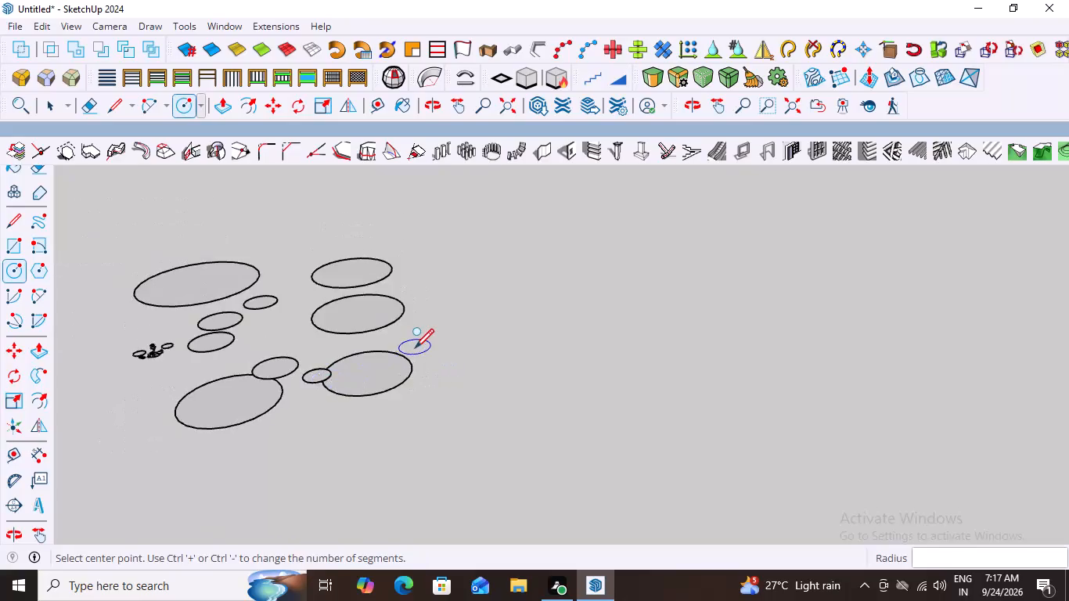
Examine the circle cluster beside the house from near and far, checking the spacing and overlaps between the circles.
{"action": "scroll", "coordinate": [501, 440], "scroll_direction": "down", "scroll_amount": 2}
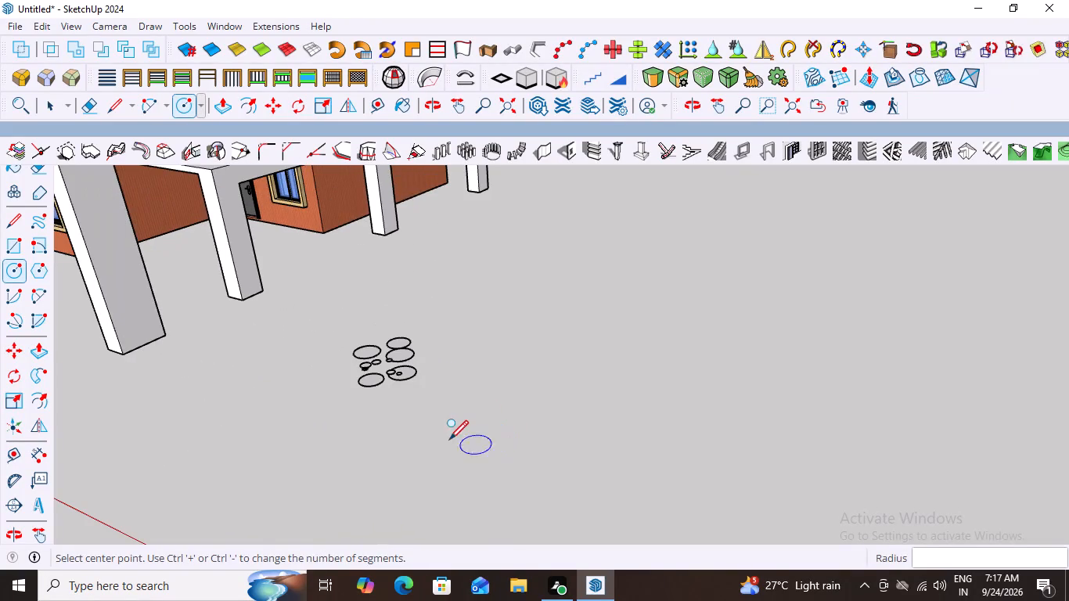
{"action": "scroll", "coordinate": [384, 362], "scroll_direction": "up", "scroll_amount": 14}
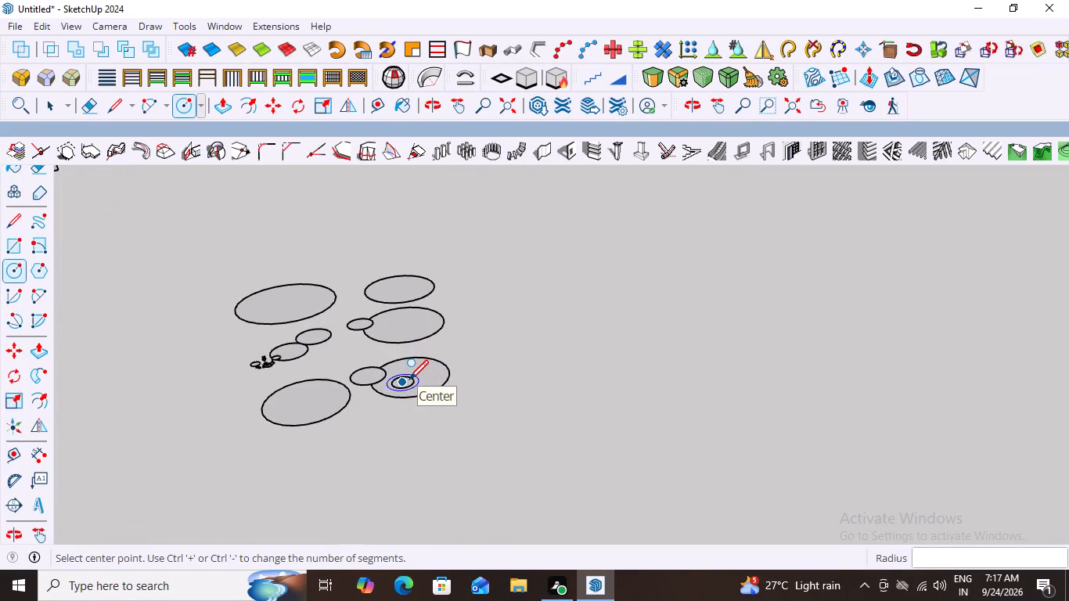
{"action": "scroll", "coordinate": [409, 378], "scroll_direction": "up", "scroll_amount": 2}
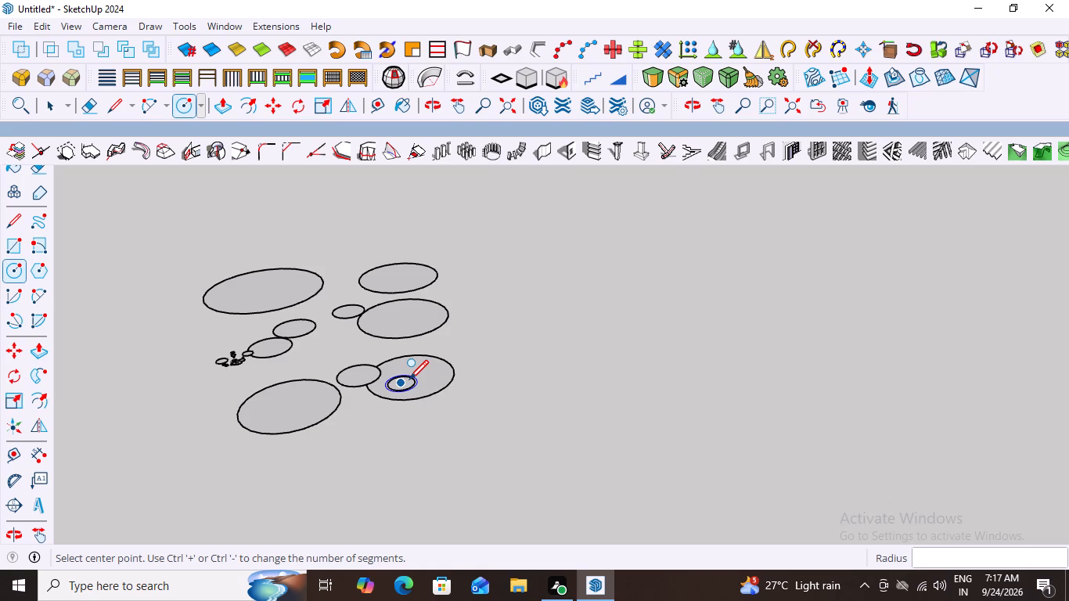
{"action": "scroll", "coordinate": [409, 378], "scroll_direction": "down", "scroll_amount": 4}
{"action": "scroll", "coordinate": [359, 458], "scroll_direction": "up", "scroll_amount": 9}
{"action": "scroll", "coordinate": [369, 376], "scroll_direction": "up", "scroll_amount": 3}
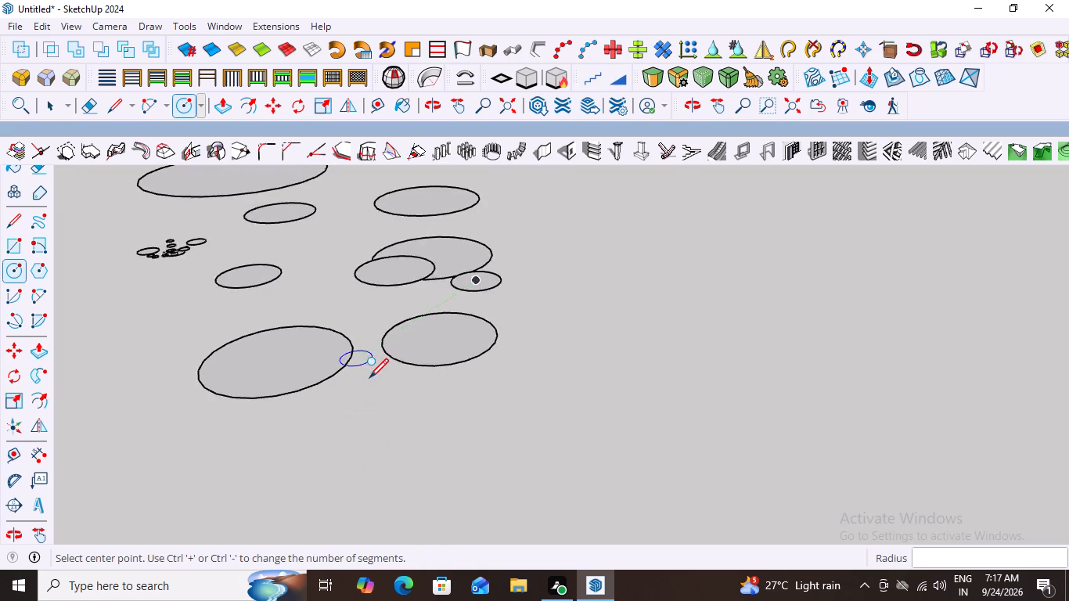
{"action": "scroll", "coordinate": [369, 376], "scroll_direction": "up", "scroll_amount": 18}
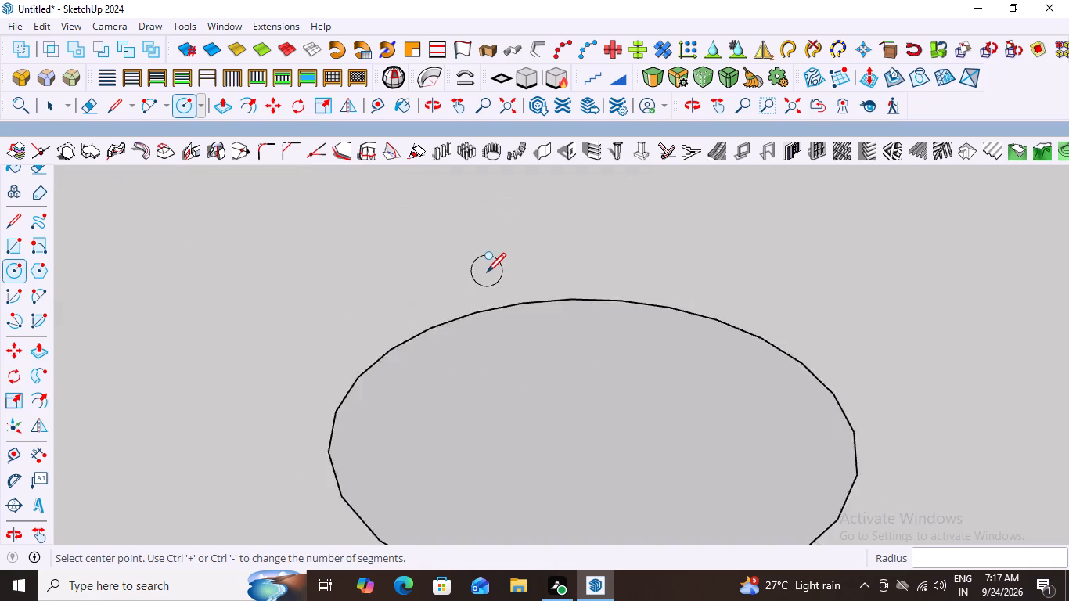
{"action": "scroll", "coordinate": [487, 271], "scroll_direction": "up", "scroll_amount": 5}
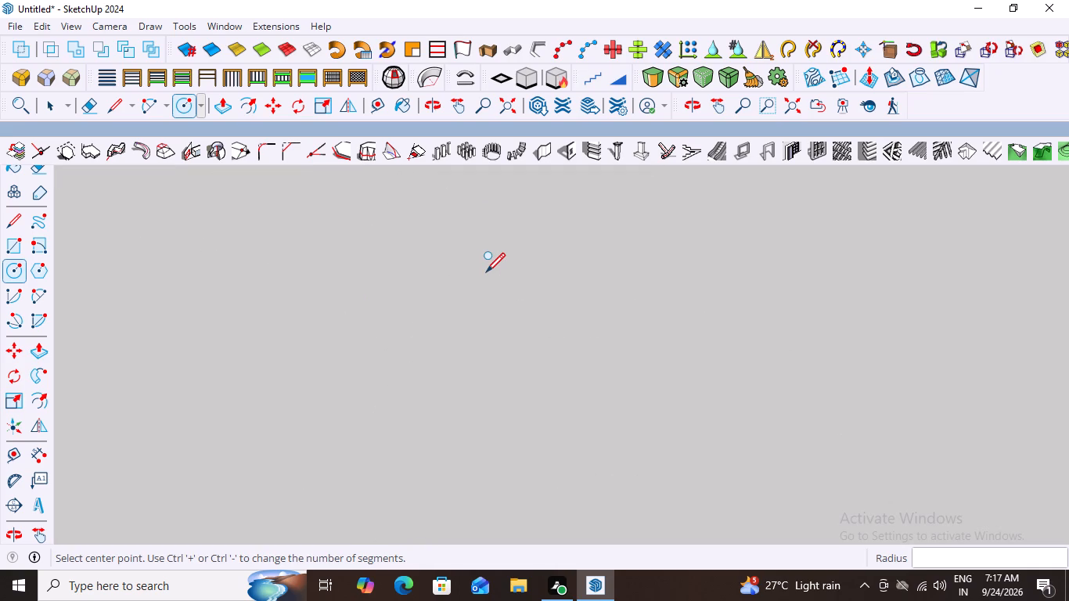
{"action": "scroll", "coordinate": [486, 271], "scroll_direction": "down", "scroll_amount": 6}
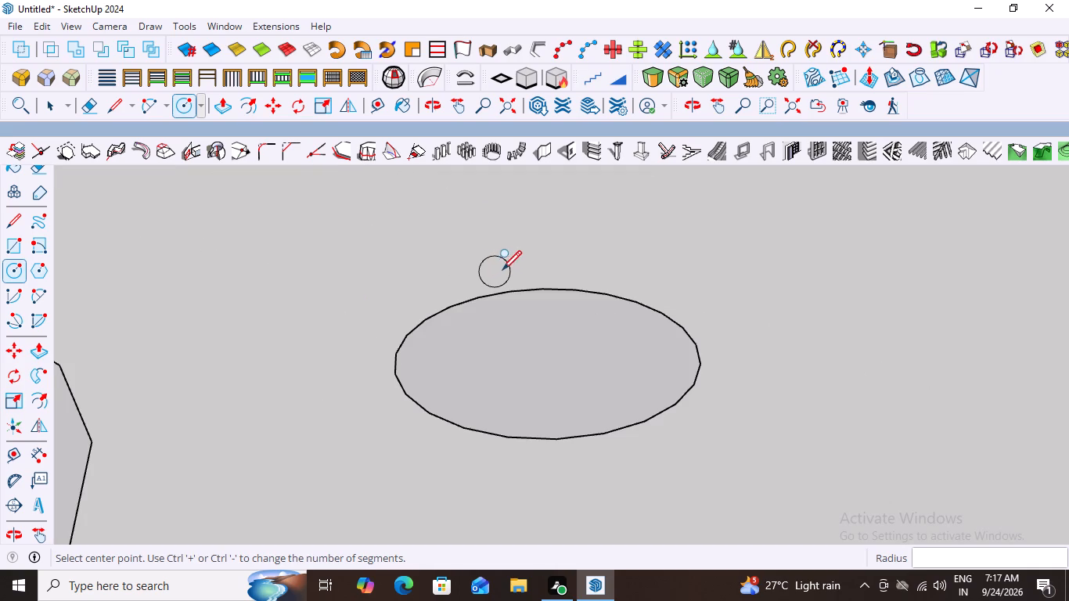
{"action": "scroll", "coordinate": [502, 268], "scroll_direction": "down", "scroll_amount": 4}
{"action": "scroll", "coordinate": [593, 270], "scroll_direction": "down", "scroll_amount": 4}
{"action": "scroll", "coordinate": [482, 328], "scroll_direction": "down", "scroll_amount": 8}
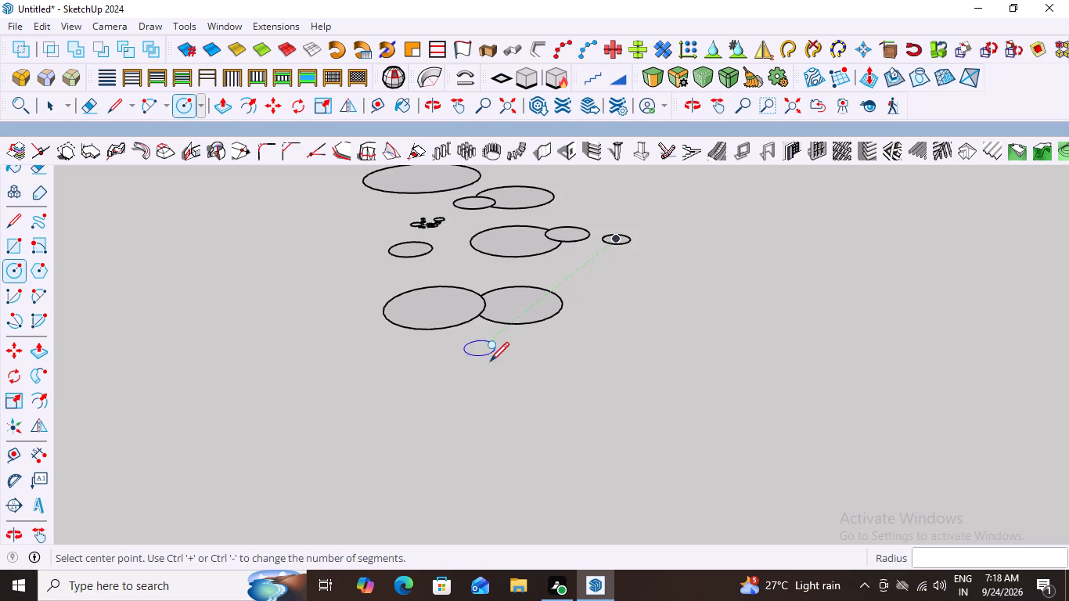
{"action": "scroll", "coordinate": [524, 268], "scroll_direction": "up", "scroll_amount": 8}
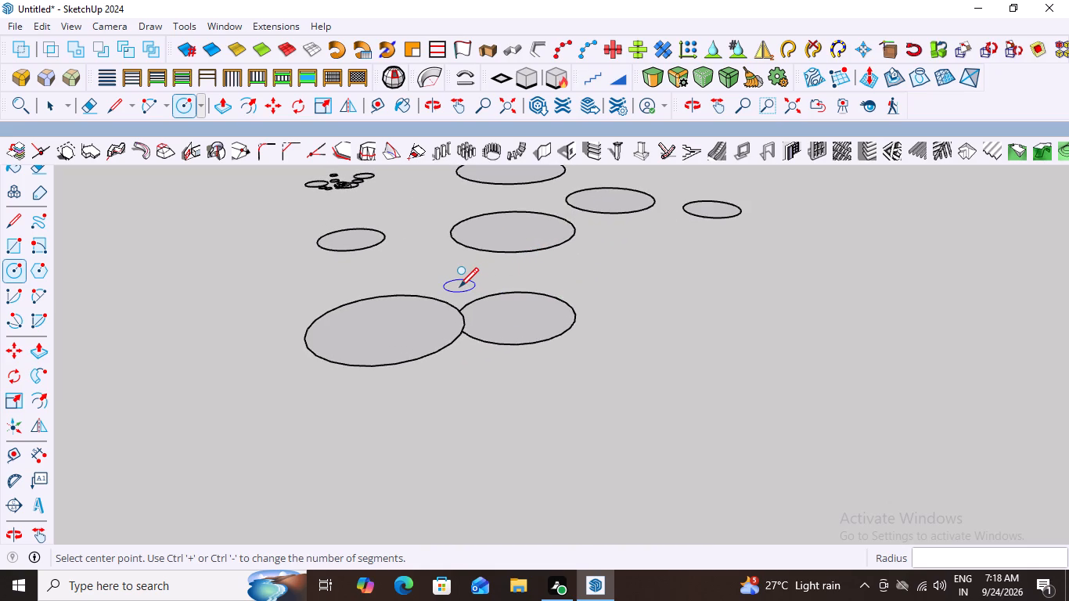
{"action": "scroll", "coordinate": [459, 286], "scroll_direction": "up", "scroll_amount": 5}
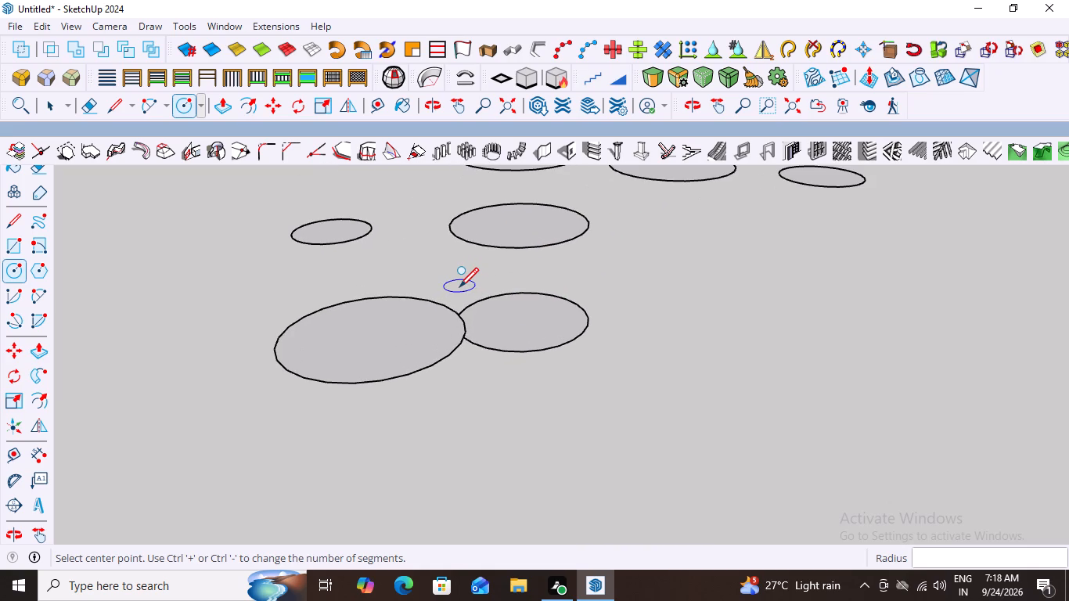
{"action": "scroll", "coordinate": [459, 286], "scroll_direction": "down", "scroll_amount": 6}
{"action": "scroll", "coordinate": [459, 286], "scroll_direction": "up", "scroll_amount": 10}
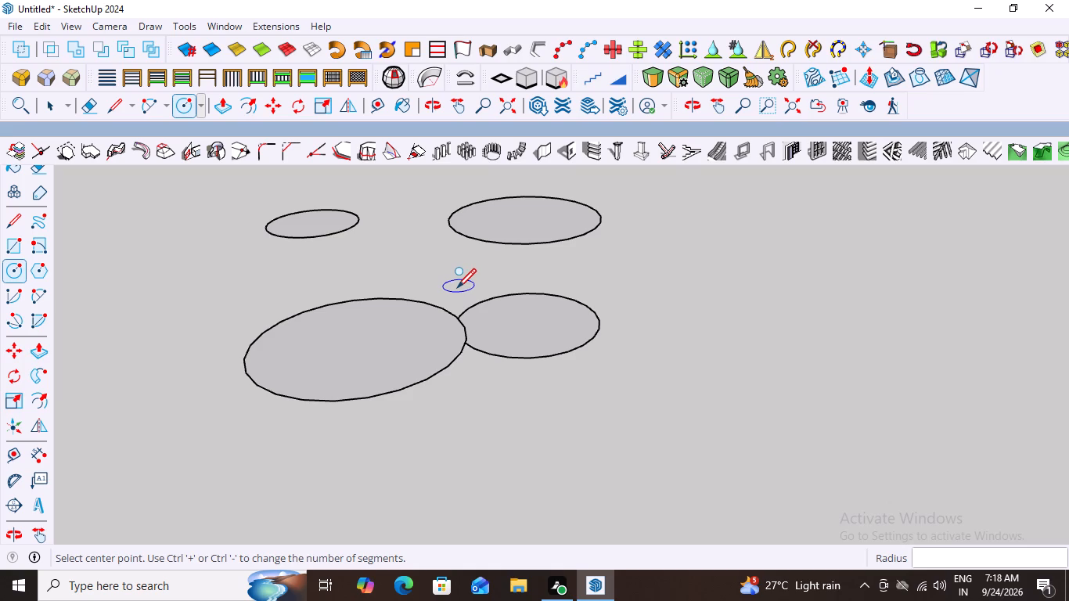
{"action": "scroll", "coordinate": [457, 286], "scroll_direction": "down", "scroll_amount": 2}
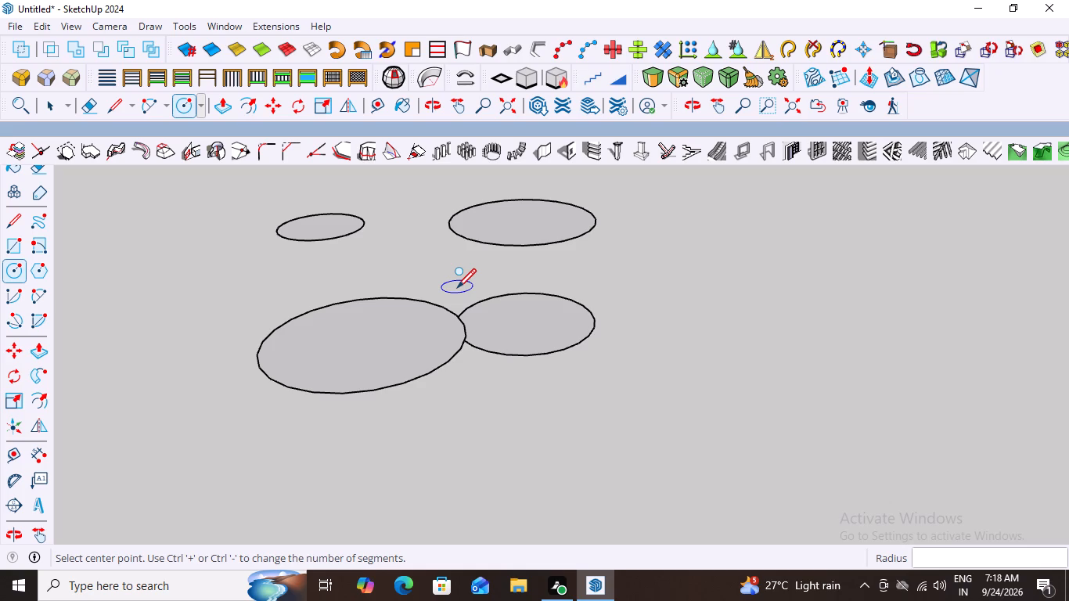
{"action": "scroll", "coordinate": [456, 302], "scroll_direction": "down", "scroll_amount": 4}
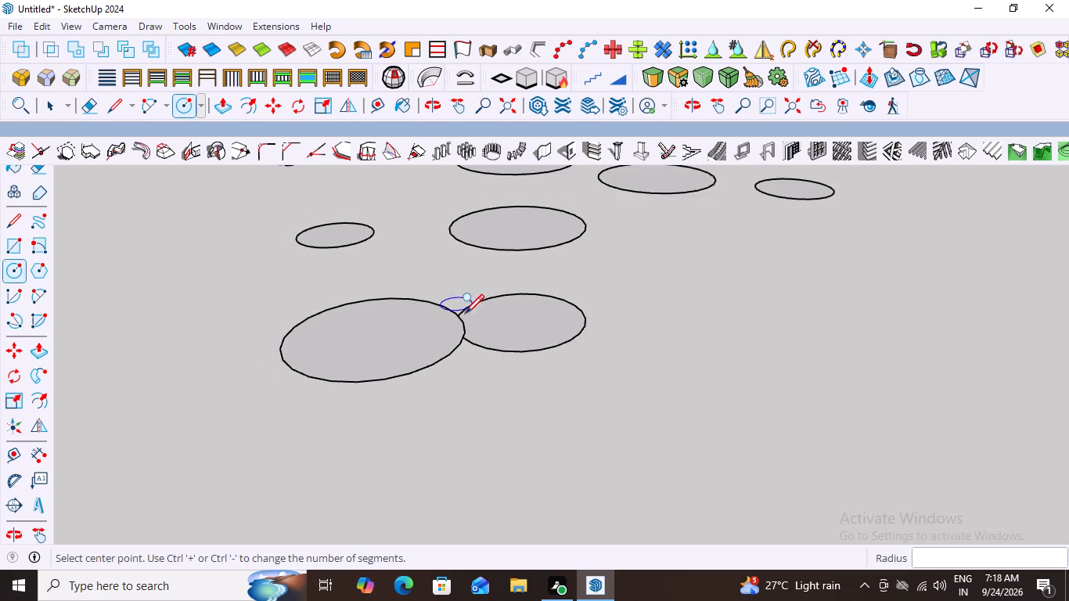
{"action": "scroll", "coordinate": [513, 341], "scroll_direction": "up", "scroll_amount": 4}
{"action": "scroll", "coordinate": [413, 305], "scroll_direction": "up", "scroll_amount": 7}
{"action": "scroll", "coordinate": [417, 358], "scroll_direction": "down", "scroll_amount": 4}
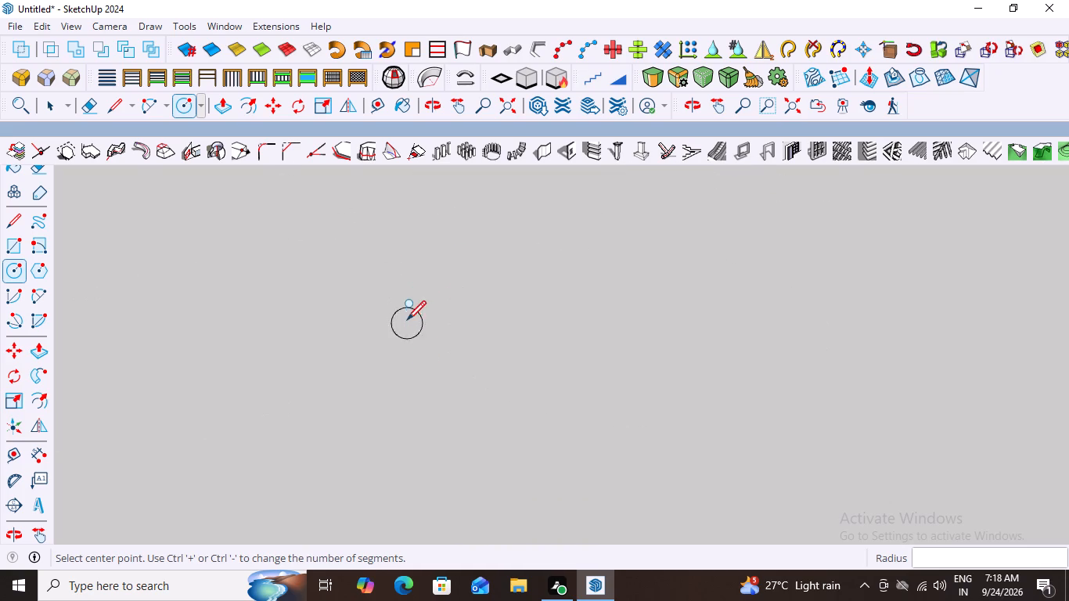
{"action": "scroll", "coordinate": [407, 318], "scroll_direction": "down", "scroll_amount": 20}
{"action": "scroll", "coordinate": [407, 318], "scroll_direction": "down", "scroll_amount": 14}
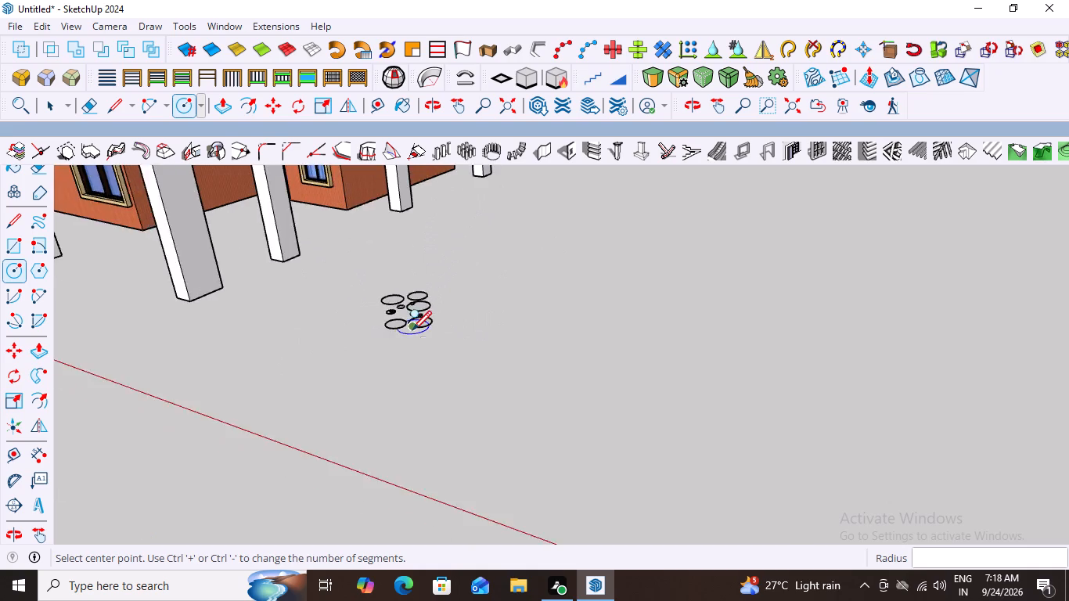
{"action": "scroll", "coordinate": [412, 329], "scroll_direction": "down", "scroll_amount": 2}
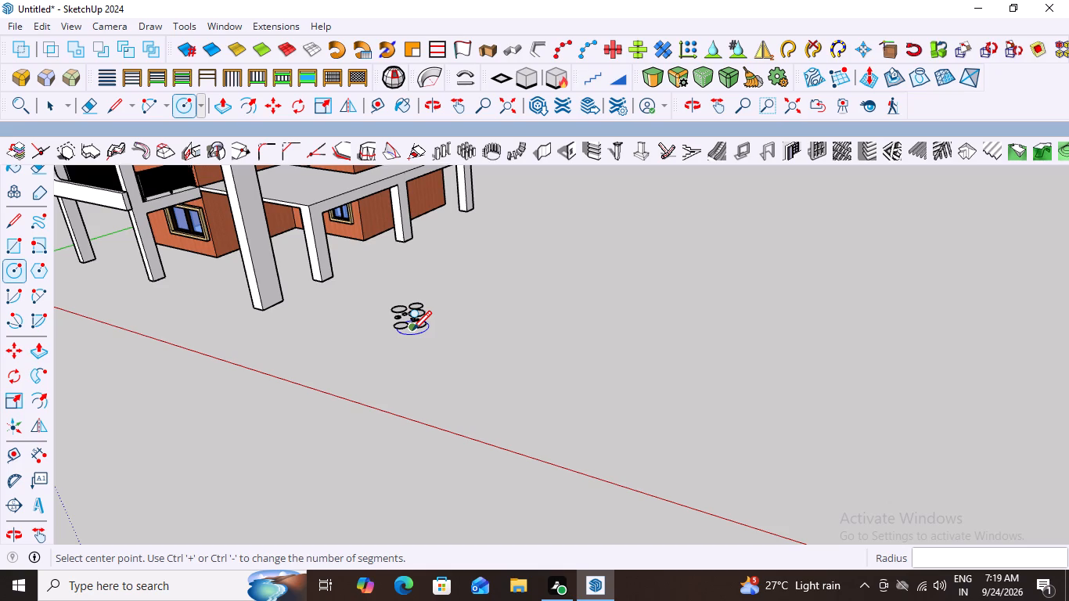
{"action": "scroll", "coordinate": [437, 415], "scroll_direction": "down", "scroll_amount": 2}
{"action": "scroll", "coordinate": [398, 313], "scroll_direction": "up", "scroll_amount": 5}
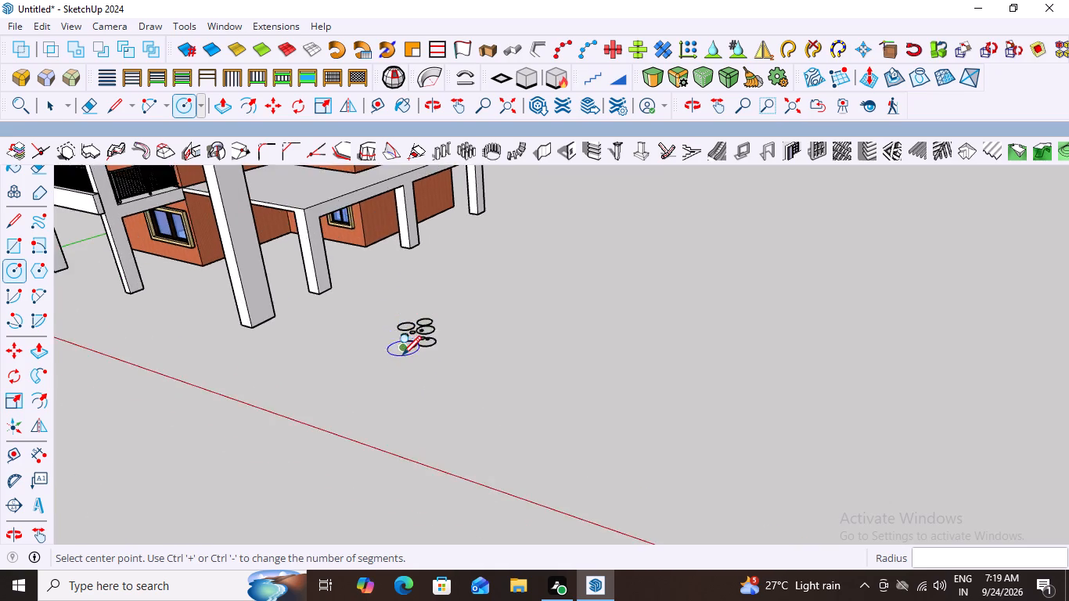
{"action": "scroll", "coordinate": [402, 354], "scroll_direction": "up", "scroll_amount": 11}
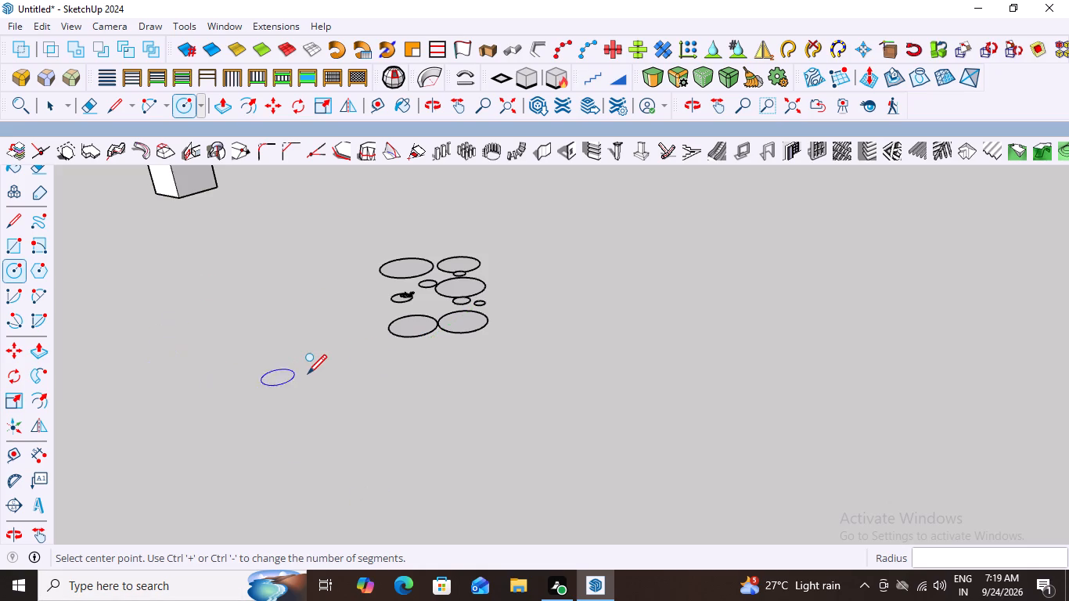
{"action": "scroll", "coordinate": [308, 372], "scroll_direction": "down", "scroll_amount": 3}
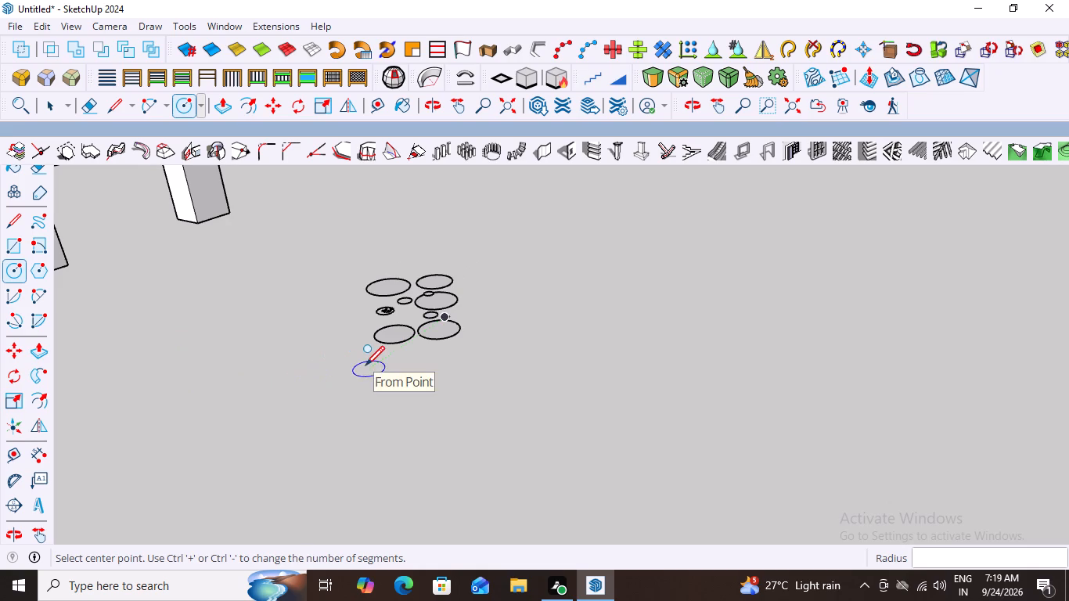
{"action": "scroll", "coordinate": [441, 361], "scroll_direction": "down", "scroll_amount": 17}
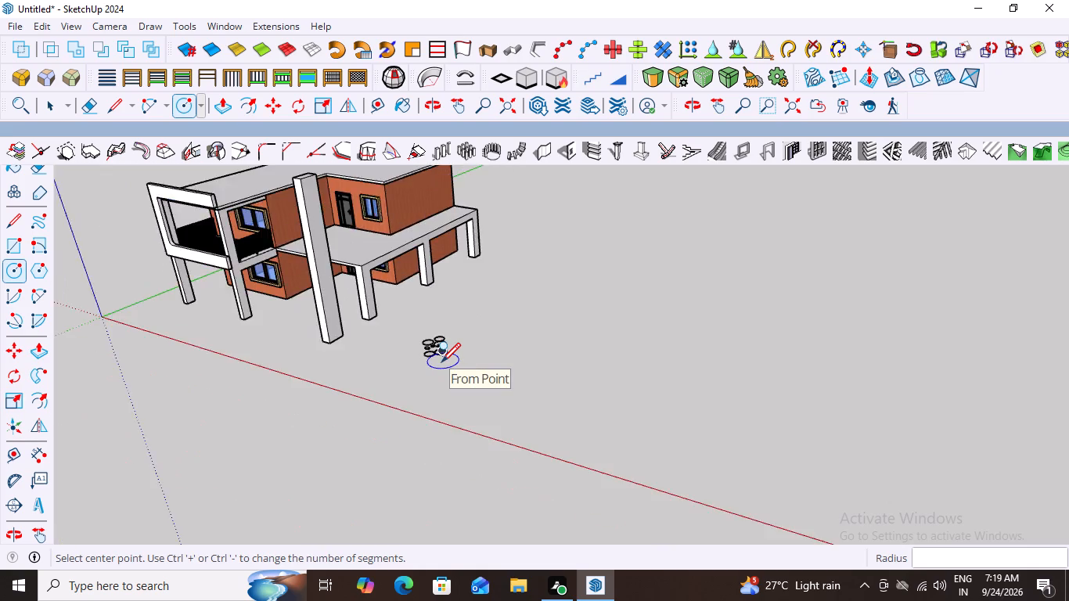
Draw a small circle with a radius of about 3 3/4" at the outer edge of the cluster's farthest medium circle.
{"action": "scroll", "coordinate": [441, 361], "scroll_direction": "up", "scroll_amount": 5}
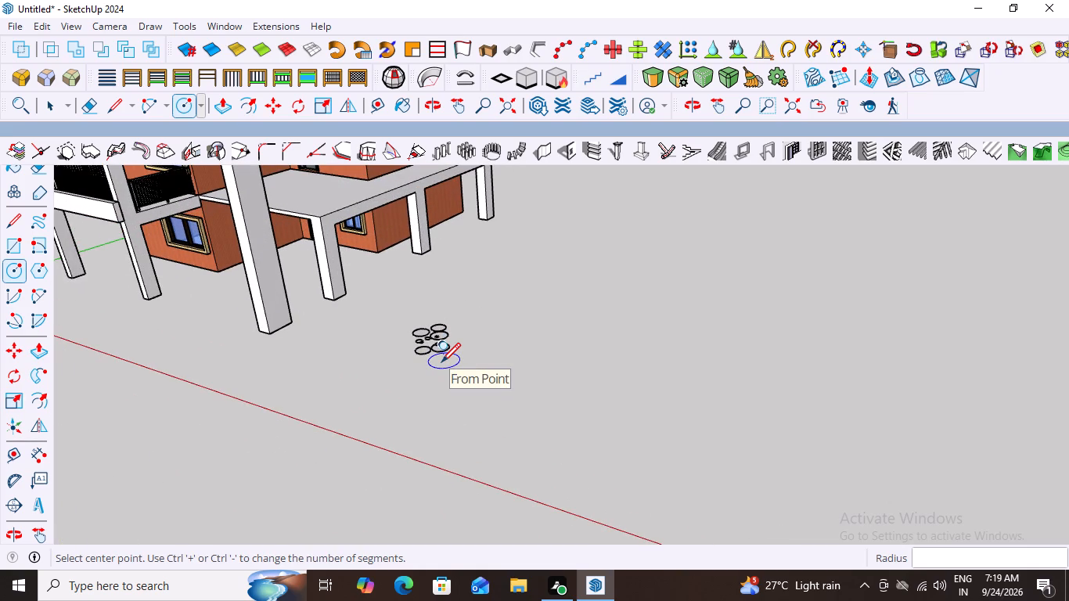
{"action": "scroll", "coordinate": [441, 361], "scroll_direction": "up", "scroll_amount": 9}
{"action": "scroll", "coordinate": [470, 272], "scroll_direction": "up", "scroll_amount": 9}
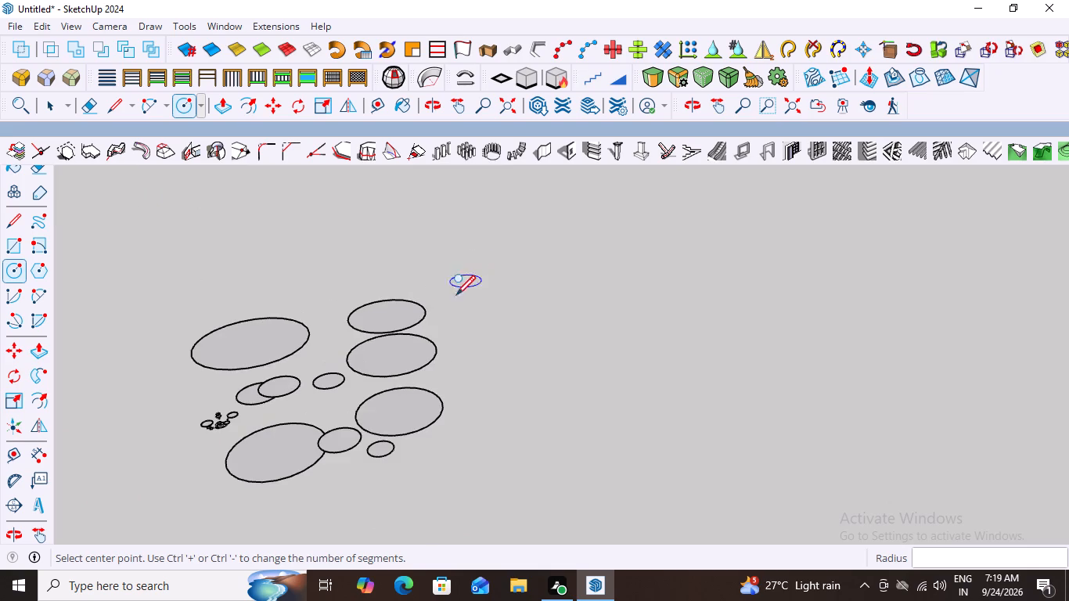
{"action": "left_click", "coordinate": [439, 320]}
{"action": "left_click", "coordinate": [452, 332]}
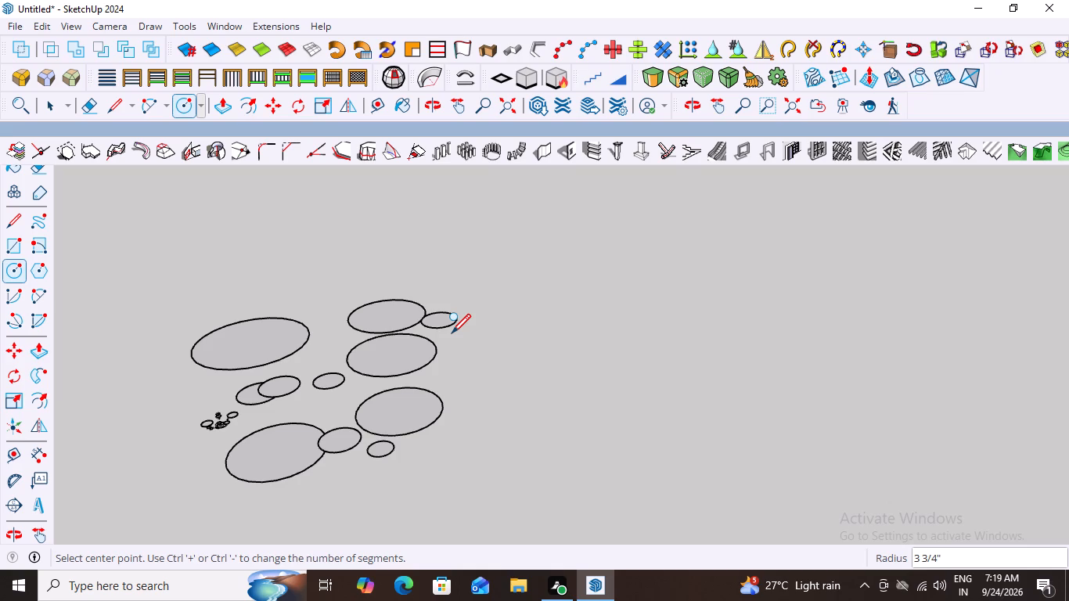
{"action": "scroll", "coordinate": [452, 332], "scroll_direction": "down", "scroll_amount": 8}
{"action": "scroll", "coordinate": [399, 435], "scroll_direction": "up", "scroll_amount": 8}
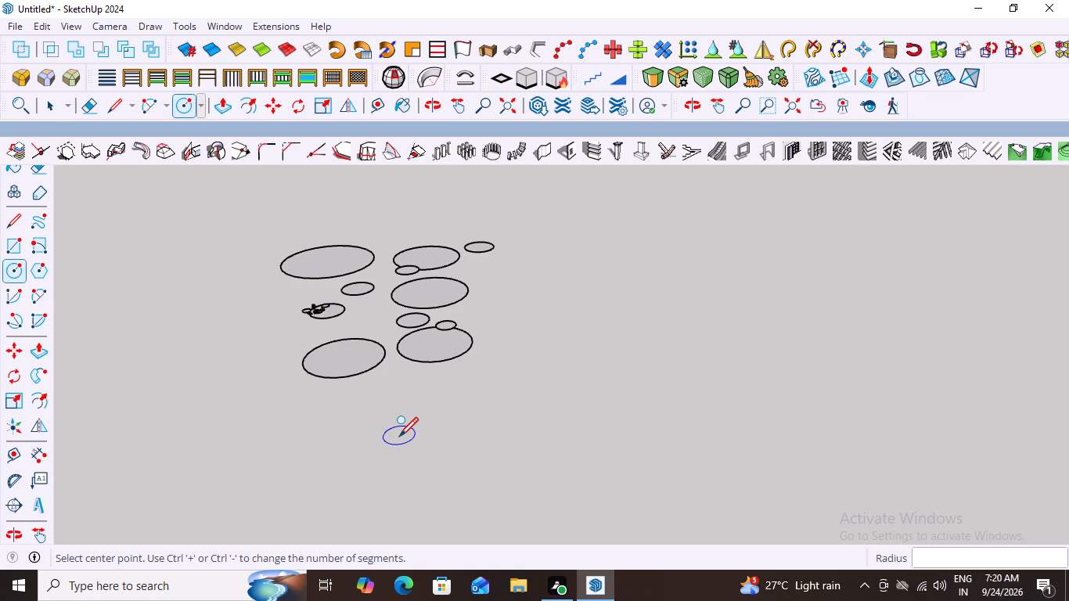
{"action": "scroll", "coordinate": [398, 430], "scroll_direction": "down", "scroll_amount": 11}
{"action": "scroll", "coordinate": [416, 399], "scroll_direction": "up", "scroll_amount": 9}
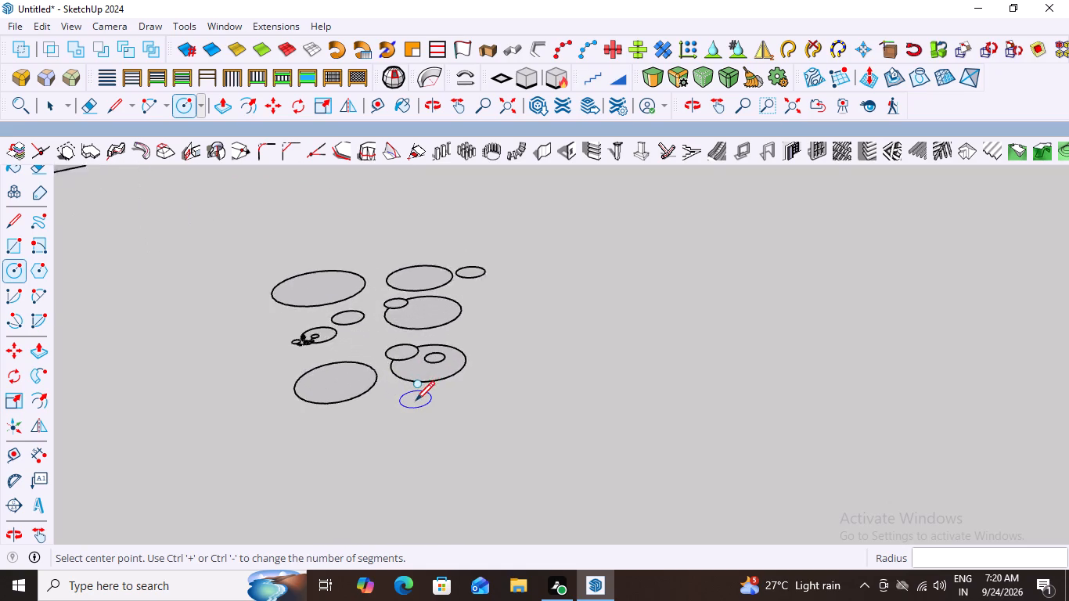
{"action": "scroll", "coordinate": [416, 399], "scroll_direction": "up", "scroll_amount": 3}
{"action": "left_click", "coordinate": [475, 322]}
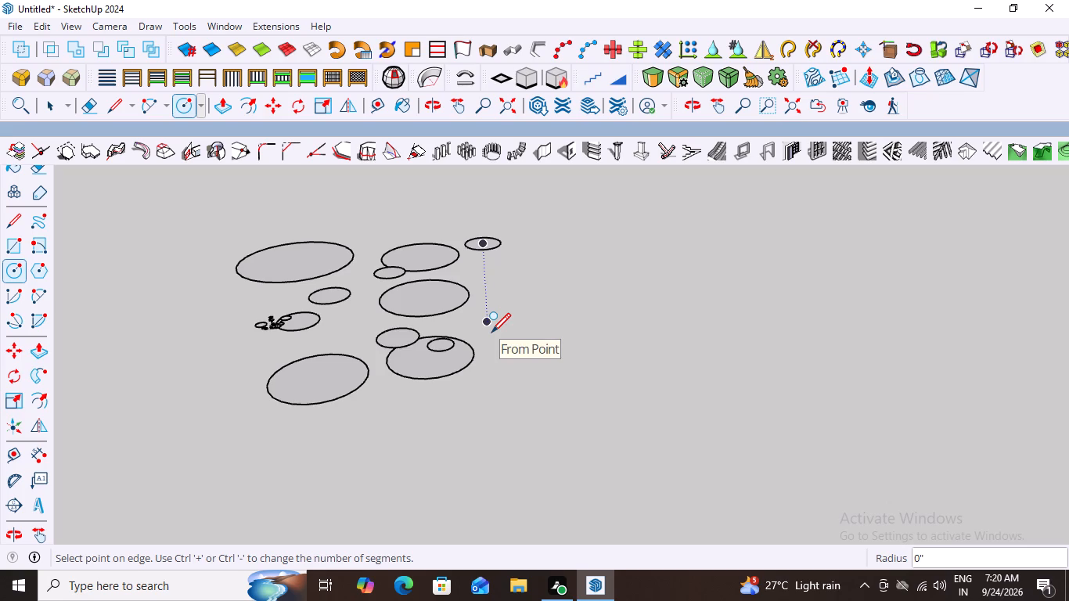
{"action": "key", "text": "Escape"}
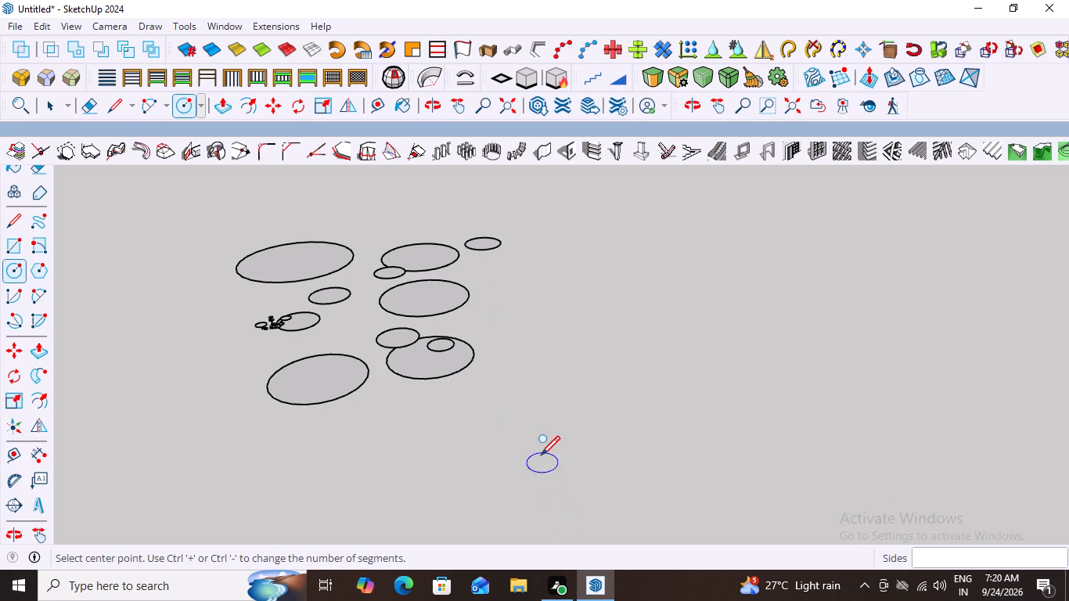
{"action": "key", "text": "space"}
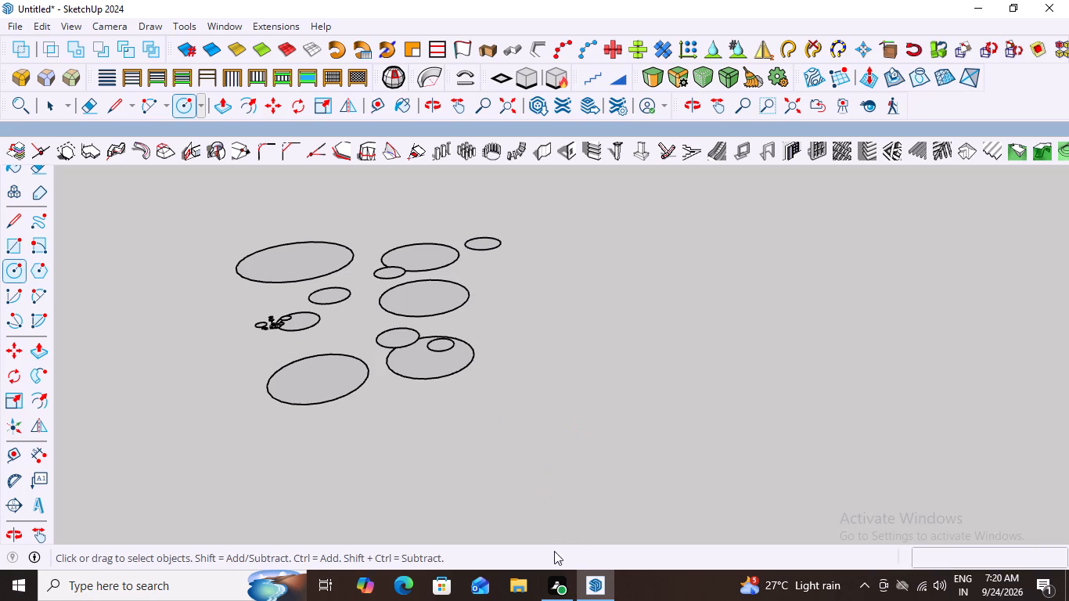
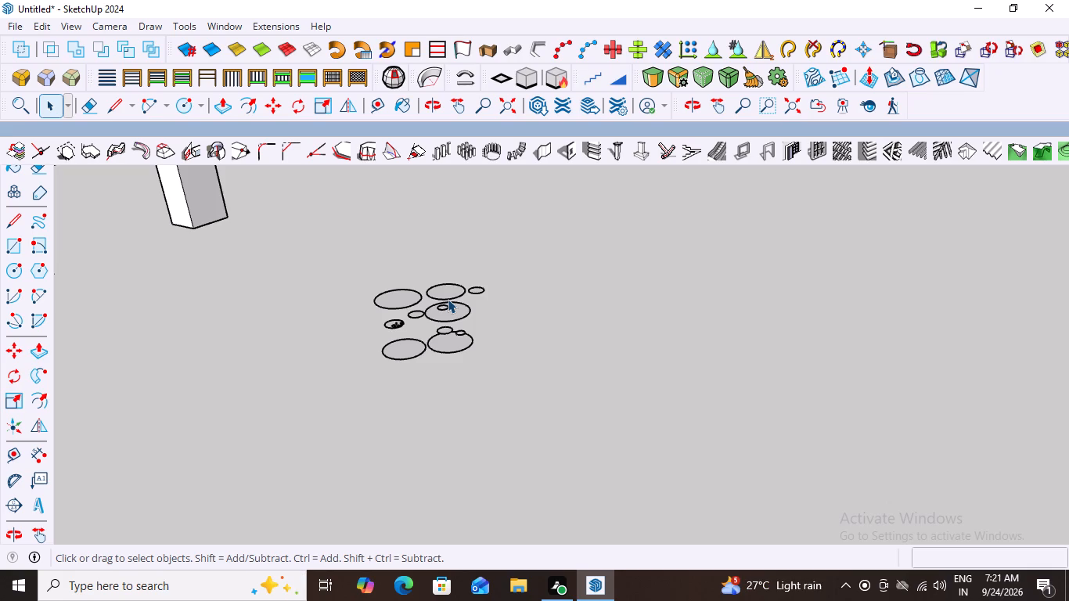
Delete the entire cluster of circles on the ground beside the two-storey house.
{"action": "scroll", "coordinate": [407, 336], "scroll_direction": "down", "scroll_amount": 14}
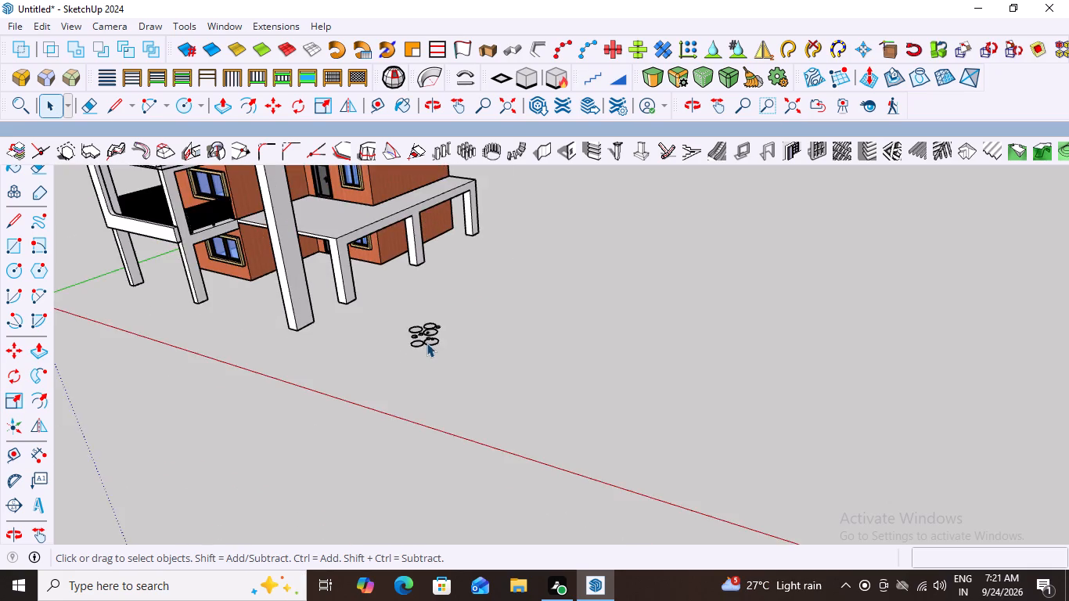
{"action": "scroll", "coordinate": [410, 371], "scroll_direction": "up", "scroll_amount": 13}
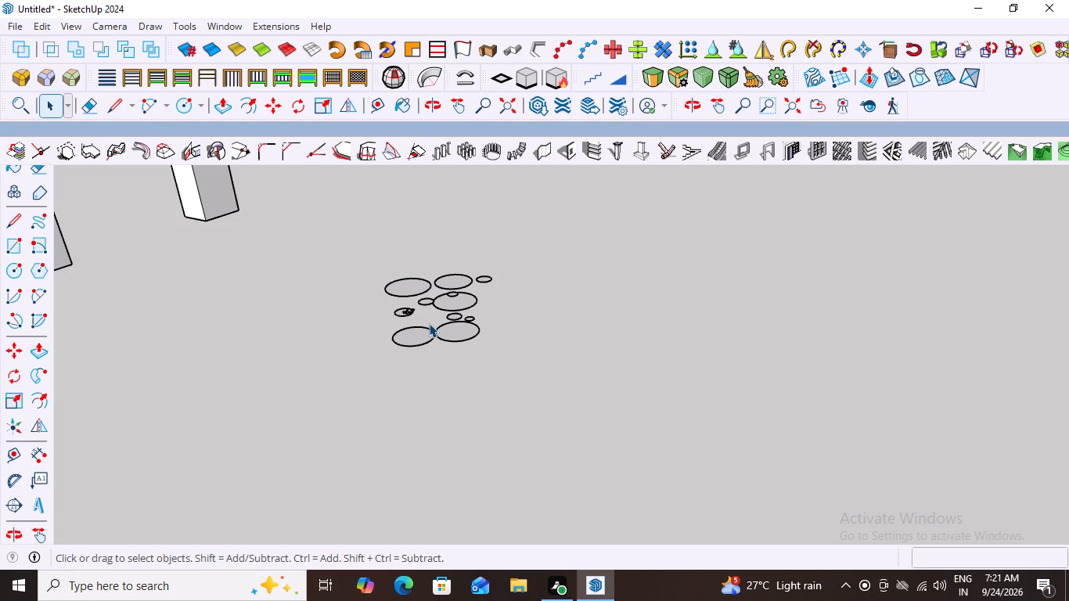
{"action": "scroll", "coordinate": [435, 340], "scroll_direction": "down", "scroll_amount": 16}
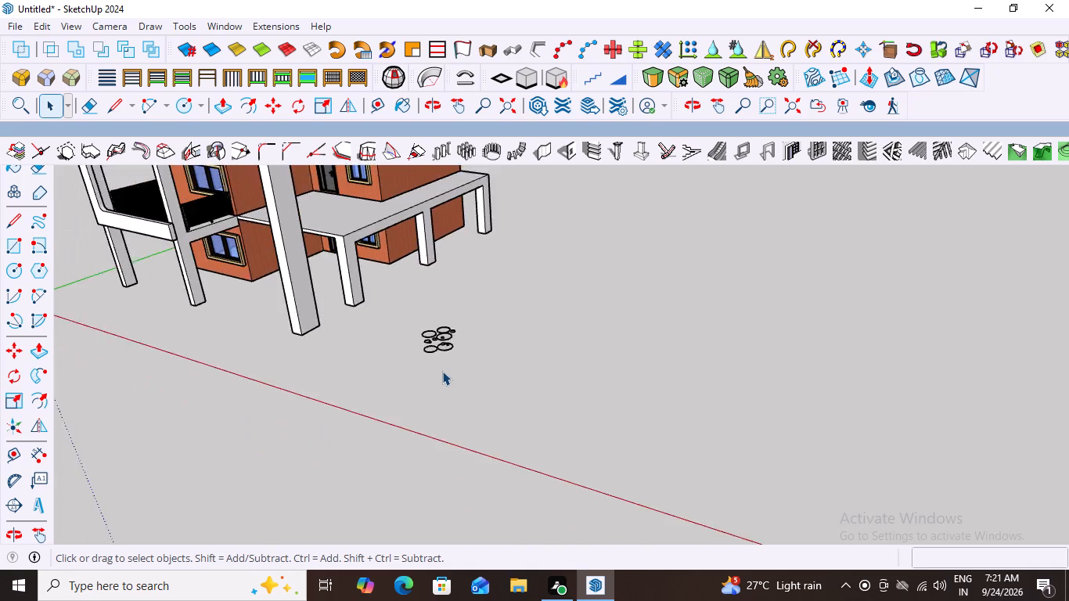
{"action": "scroll", "coordinate": [442, 371], "scroll_direction": "down", "scroll_amount": 1}
{"action": "scroll", "coordinate": [435, 363], "scroll_direction": "up", "scroll_amount": 10}
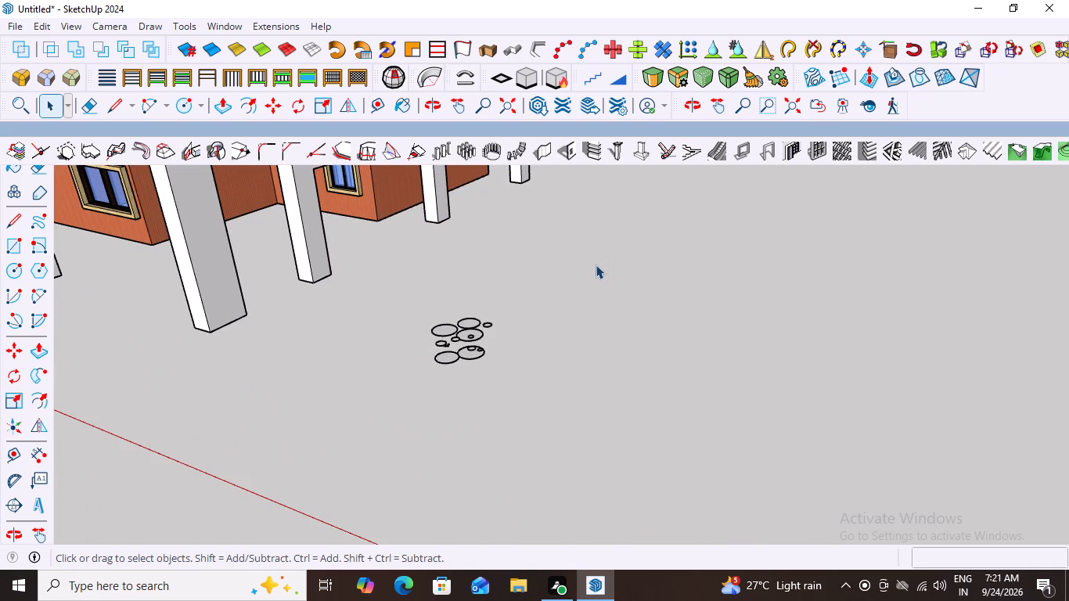
{"action": "left_click", "coordinate": [596, 265]}
{"action": "left_click_drag", "start_coordinate": [534, 292], "coordinate": [393, 405]}
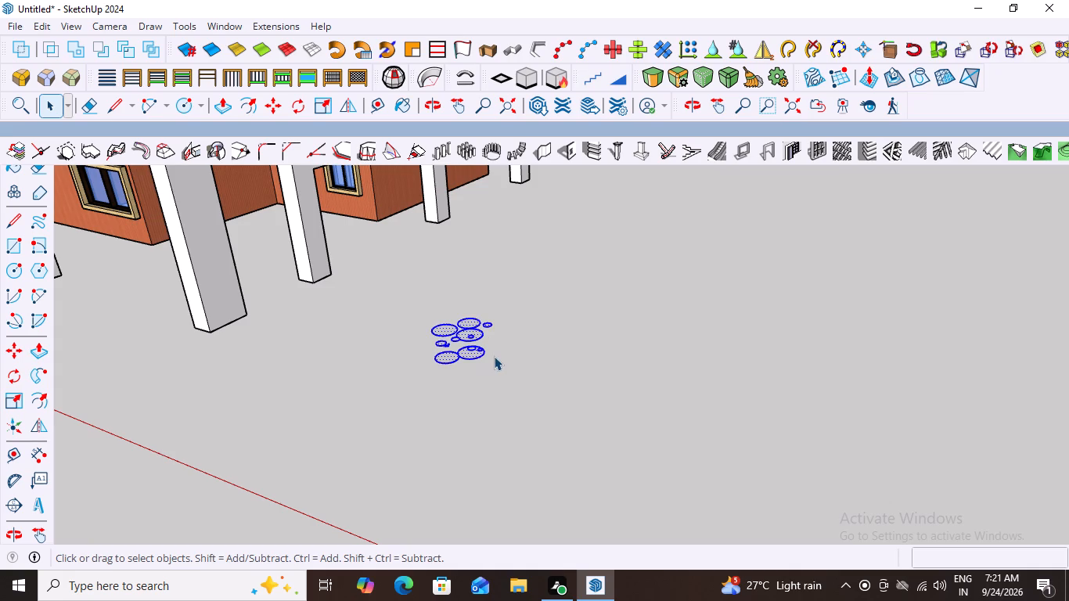
{"action": "key", "text": "Delete"}
{"action": "scroll", "coordinate": [527, 354], "scroll_direction": "down", "scroll_amount": 9}
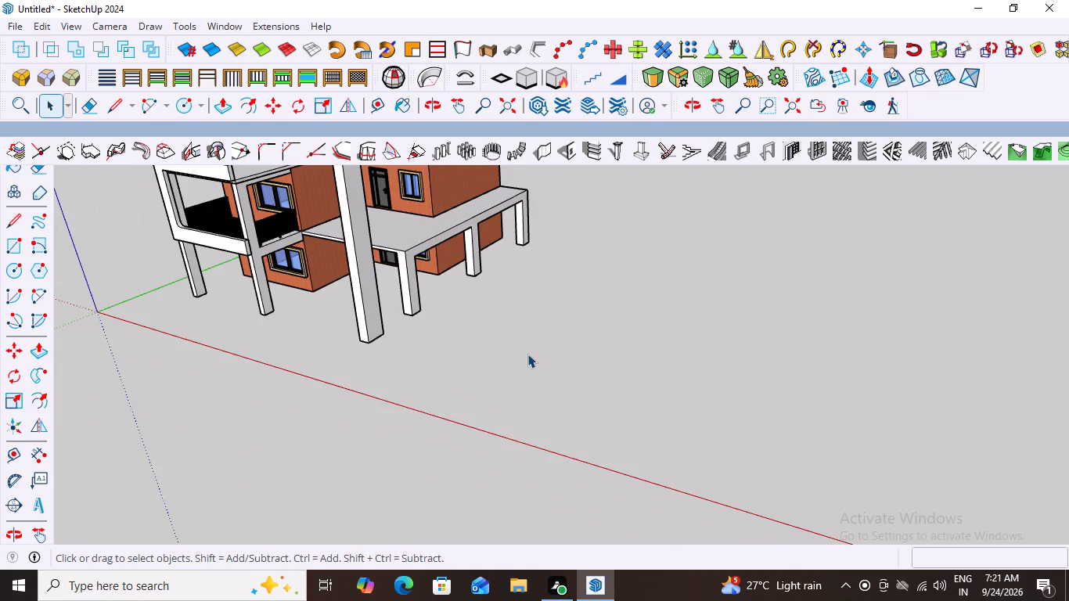
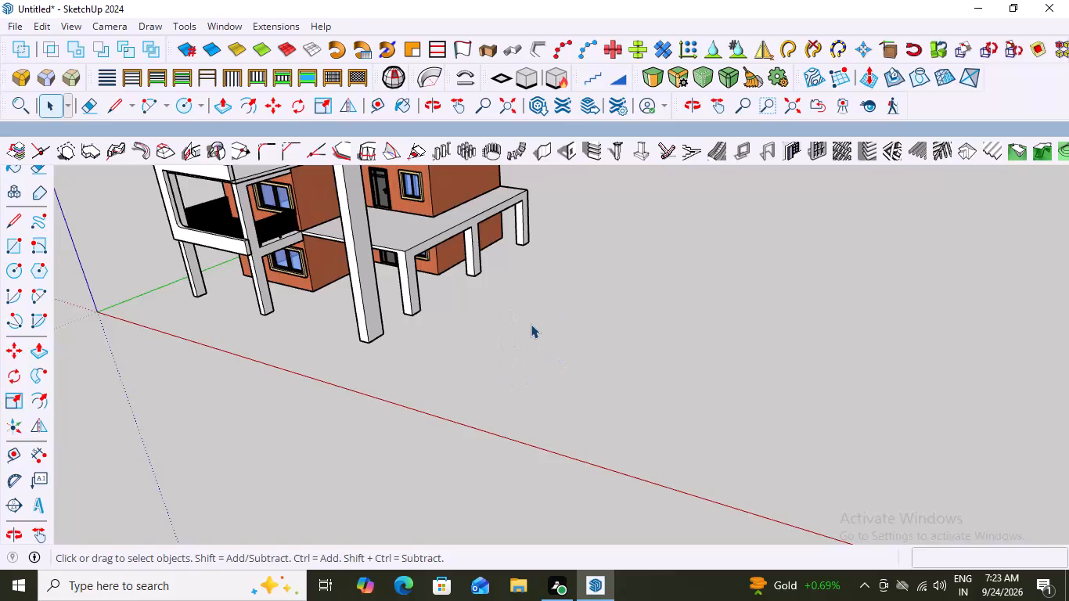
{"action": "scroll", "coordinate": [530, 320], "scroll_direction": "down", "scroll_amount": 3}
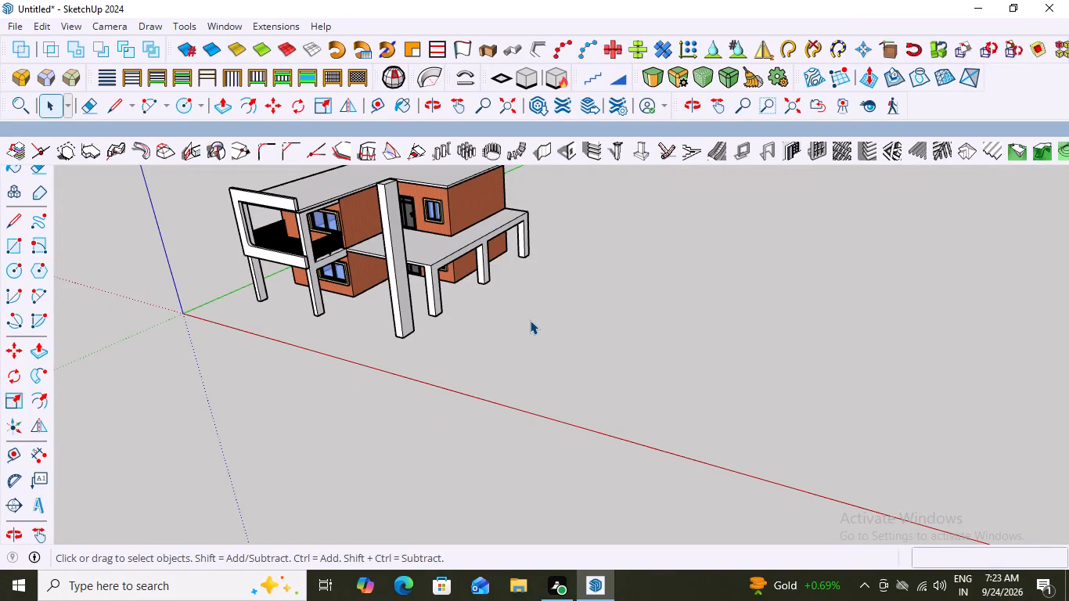
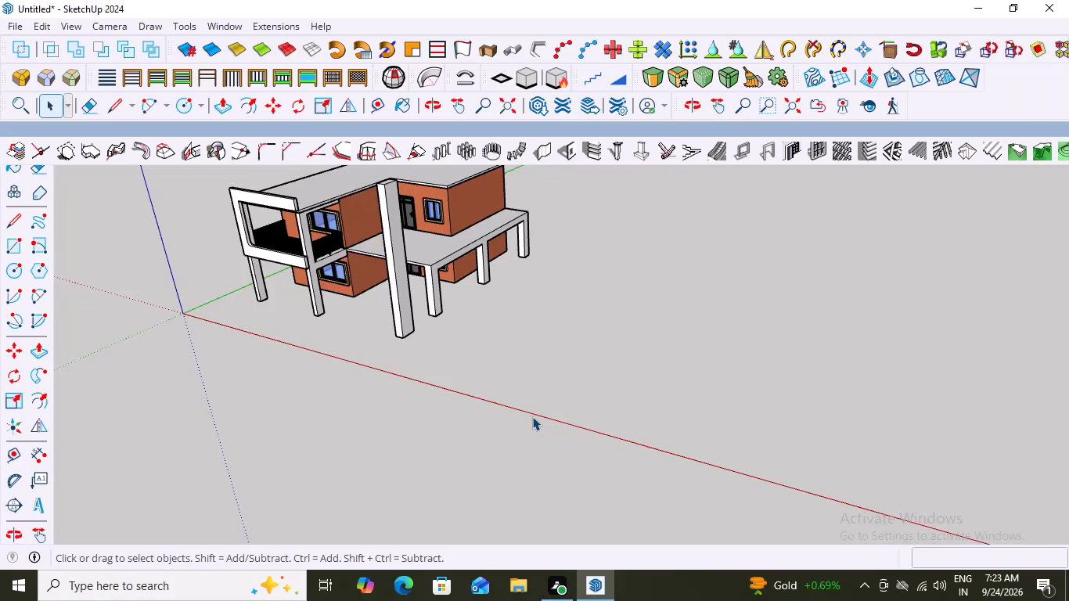
Examine the house's massing, balcony frame, canopy and freestanding column from the front and corner sides.
{"action": "scroll", "coordinate": [506, 383], "scroll_direction": "down", "scroll_amount": 8}
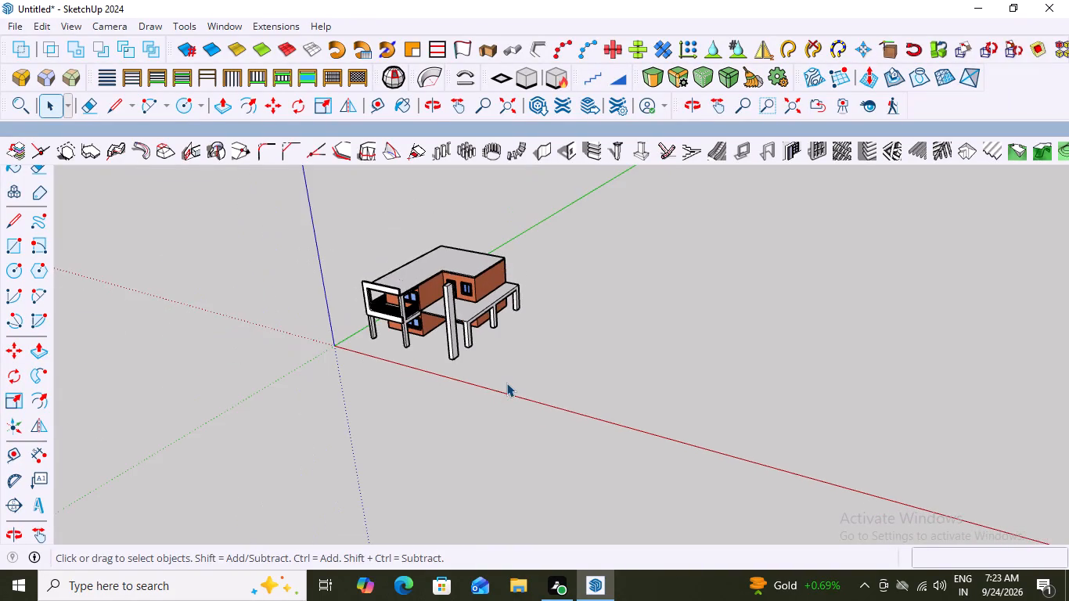
{"action": "middle_click_drag", "start_coordinate": [506, 383], "coordinate": [634, 363]}
{"action": "scroll", "coordinate": [493, 331], "scroll_direction": "up", "scroll_amount": 7}
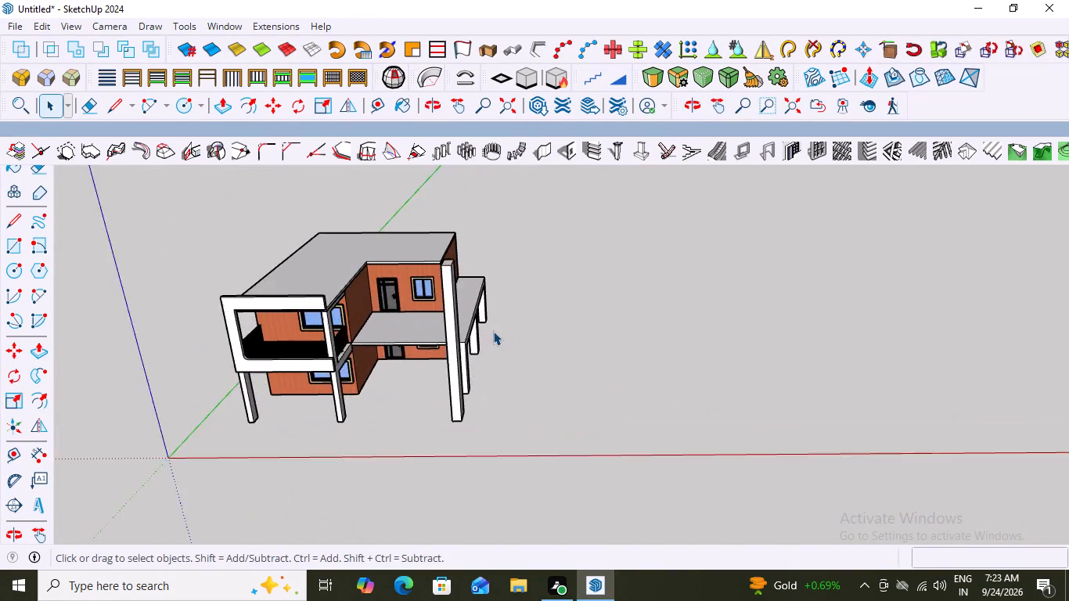
{"action": "scroll", "coordinate": [493, 331], "scroll_direction": "down", "scroll_amount": 3}
{"action": "middle_click_drag", "start_coordinate": [600, 354], "coordinate": [510, 341]}
{"action": "scroll", "coordinate": [510, 341], "scroll_direction": "down", "scroll_amount": 1}
{"action": "scroll", "coordinate": [454, 405], "scroll_direction": "up", "scroll_amount": 5}
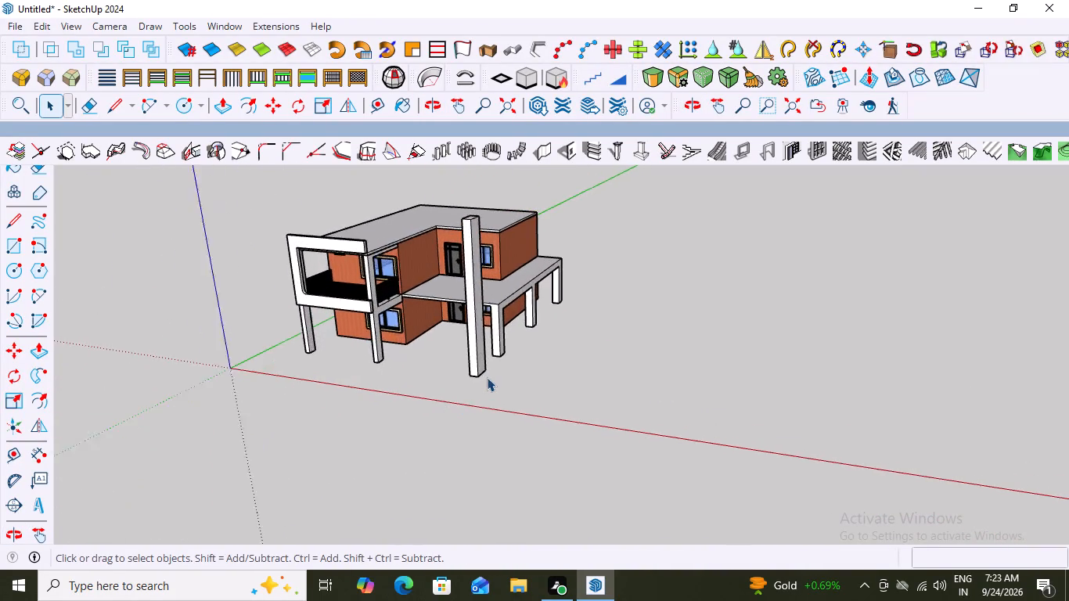
{"action": "scroll", "coordinate": [488, 377], "scroll_direction": "down", "scroll_amount": 10}
{"action": "middle_click_drag", "start_coordinate": [685, 421], "coordinate": [769, 383]}
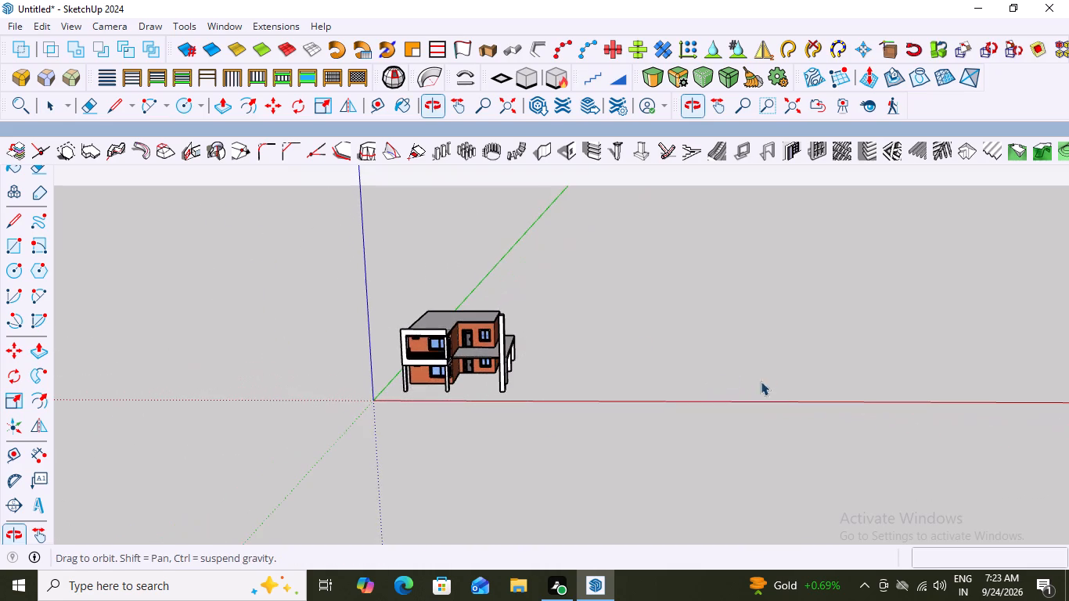
{"action": "scroll", "coordinate": [481, 322], "scroll_direction": "up", "scroll_amount": 9}
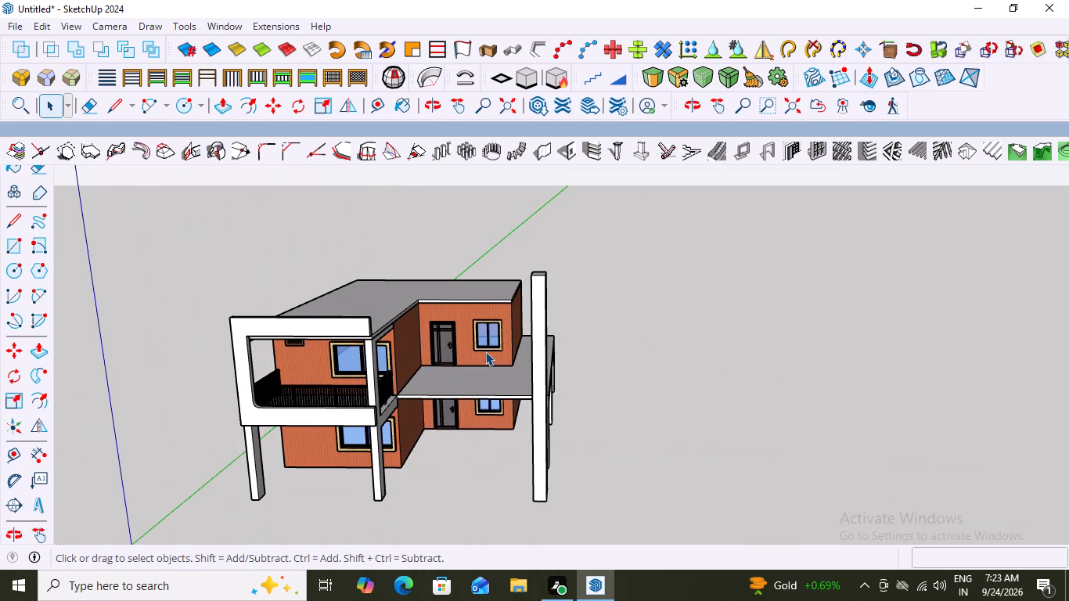
{"action": "scroll", "coordinate": [492, 348], "scroll_direction": "down", "scroll_amount": 8}
{"action": "middle_click_drag", "start_coordinate": [467, 383], "coordinate": [498, 370]}
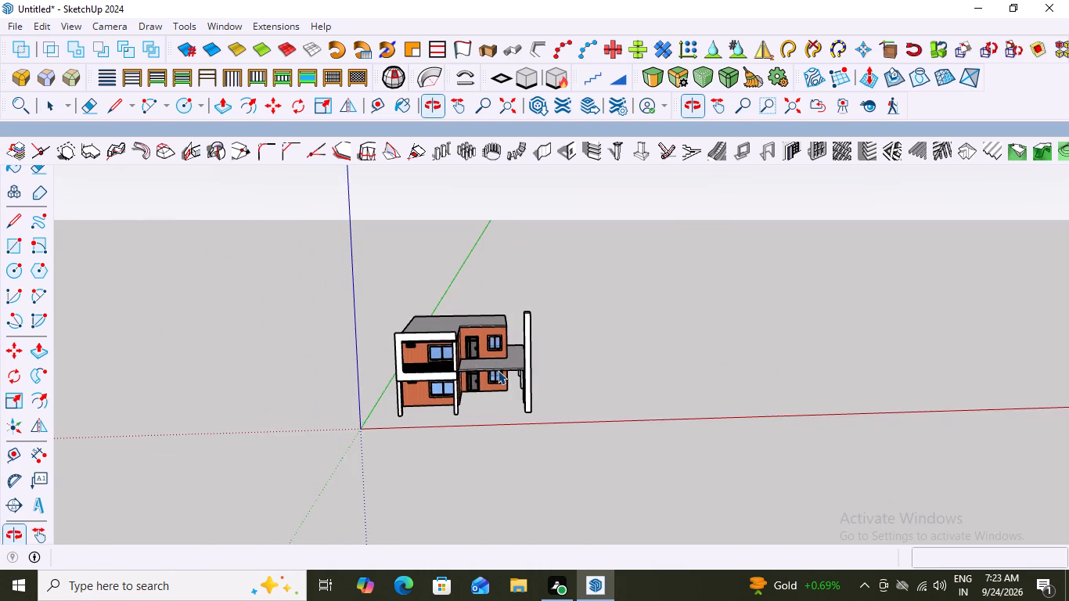
{"action": "scroll", "coordinate": [439, 335], "scroll_direction": "up", "scroll_amount": 8}
{"action": "scroll", "coordinate": [560, 348], "scroll_direction": "down", "scroll_amount": 8}
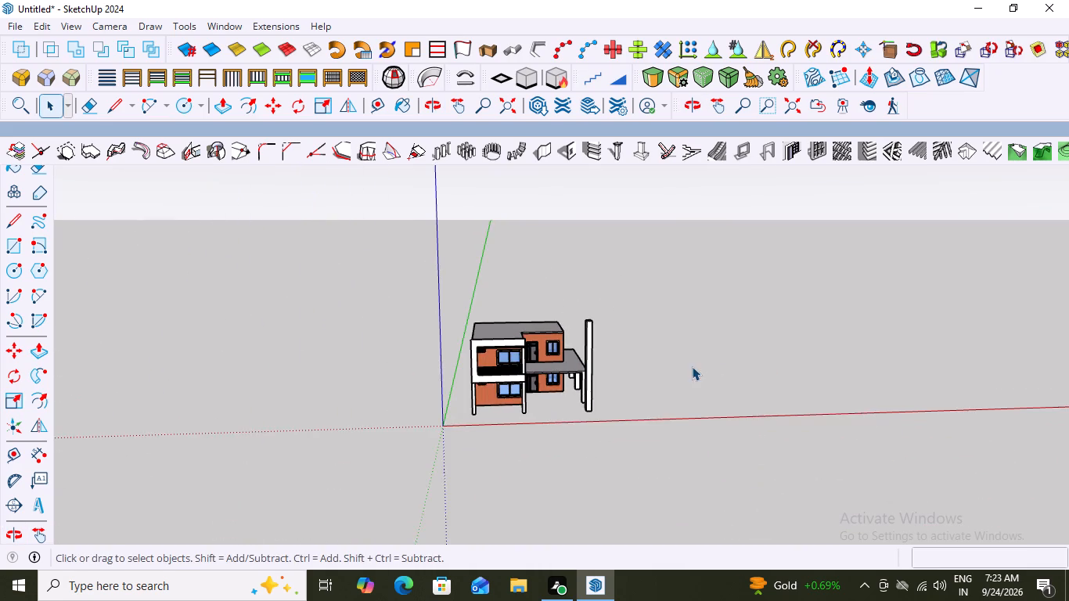
{"action": "middle_click_drag", "start_coordinate": [692, 366], "coordinate": [477, 362]}
{"action": "scroll", "coordinate": [477, 362], "scroll_direction": "up", "scroll_amount": 10}
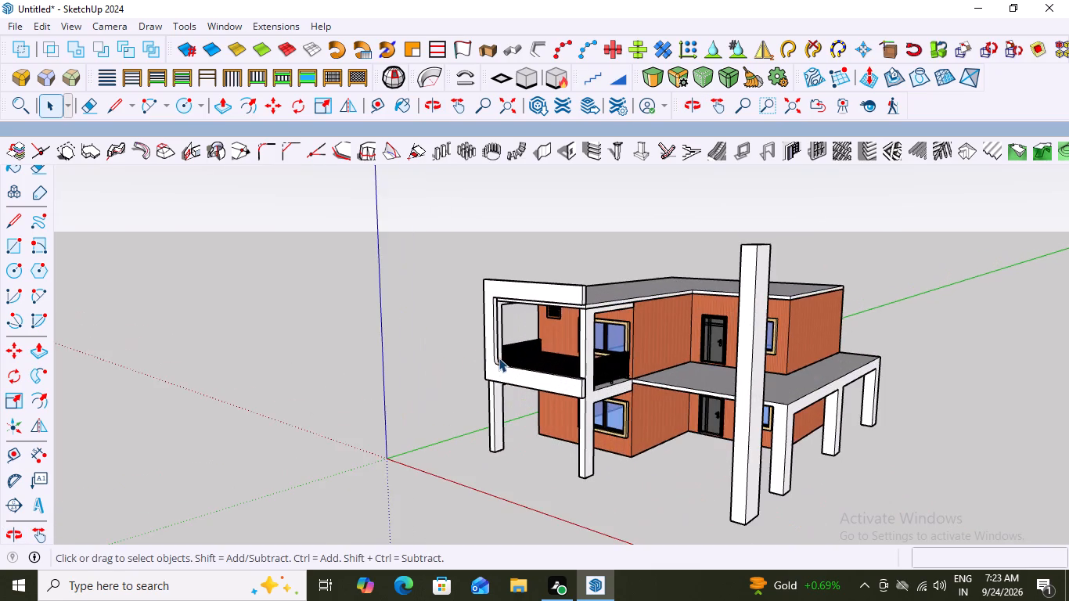
{"action": "scroll", "coordinate": [499, 358], "scroll_direction": "down", "scroll_amount": 12}
{"action": "middle_click_drag", "start_coordinate": [527, 403], "coordinate": [766, 395]}
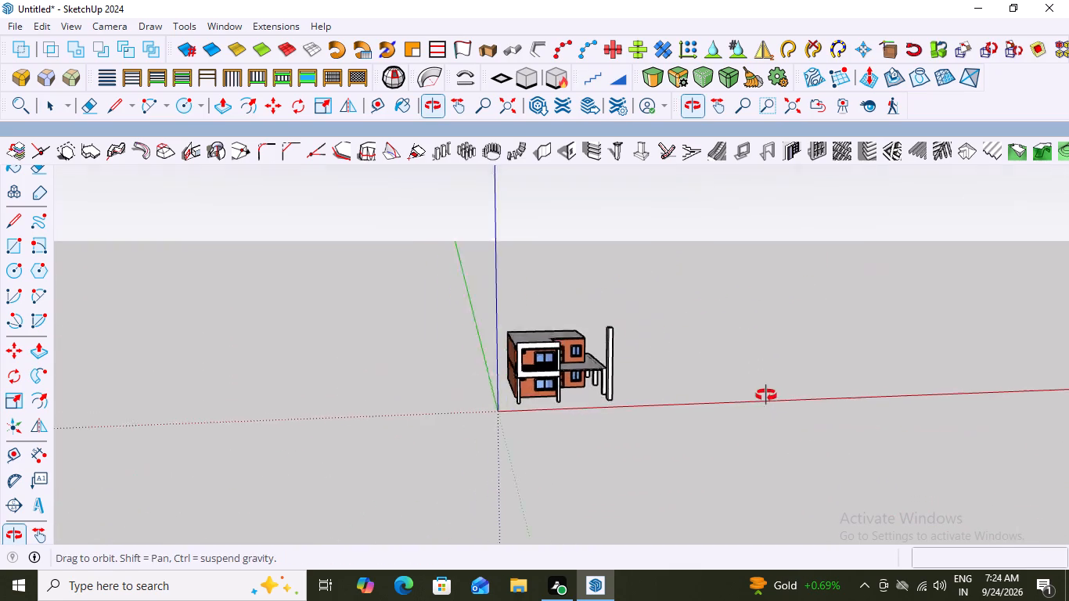
{"action": "middle_click_drag", "start_coordinate": [766, 395], "coordinate": [767, 394]}
Round the balcony frame's top outer corner on the canopy side with a 6-segment bevel, offset about 1' 9 5/16".
{"action": "scroll", "coordinate": [531, 327], "scroll_direction": "up", "scroll_amount": 16}
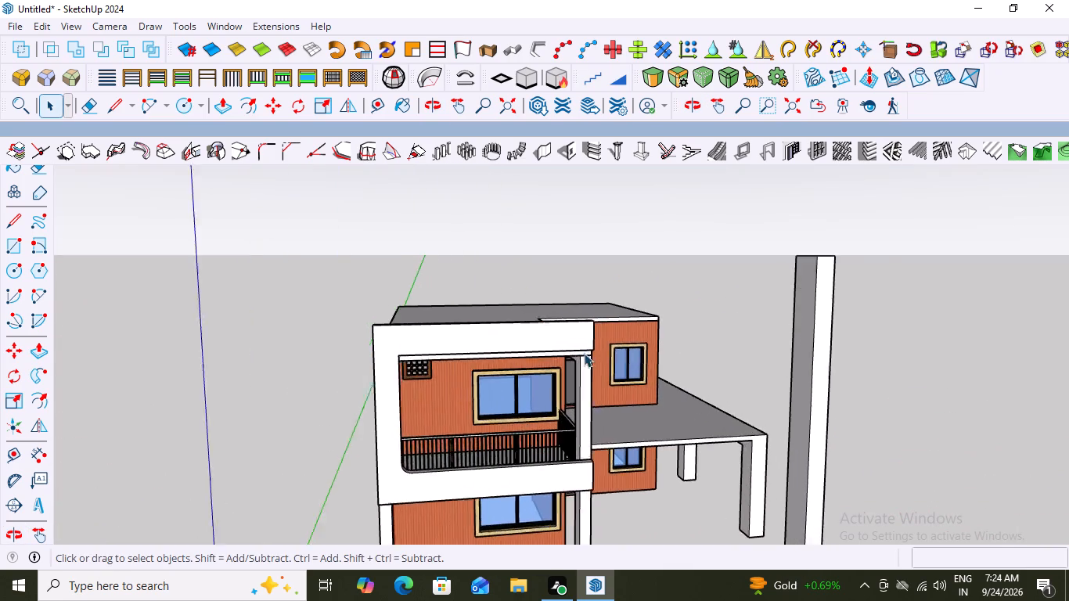
{"action": "scroll", "coordinate": [584, 353], "scroll_direction": "up", "scroll_amount": 1}
{"action": "middle_click_drag", "start_coordinate": [642, 369], "coordinate": [427, 357]}
{"action": "scroll", "coordinate": [495, 331], "scroll_direction": "up", "scroll_amount": 6}
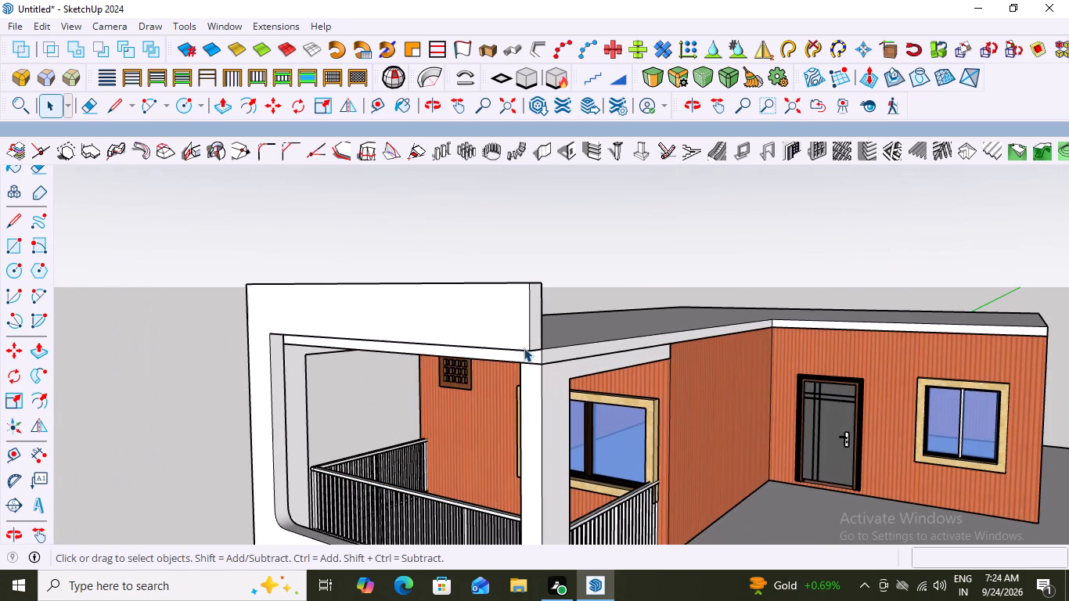
{"action": "left_click", "coordinate": [494, 315]}
{"action": "double_click", "coordinate": [516, 313]}
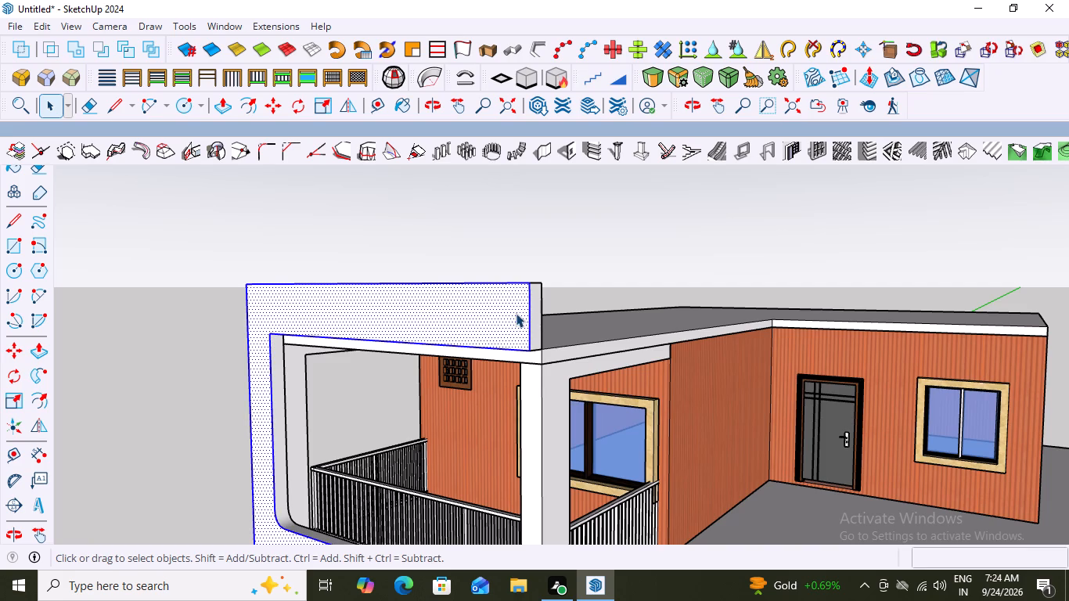
{"action": "left_click", "coordinate": [518, 313]}
{"action": "middle_click_drag", "start_coordinate": [569, 320], "coordinate": [484, 339]}
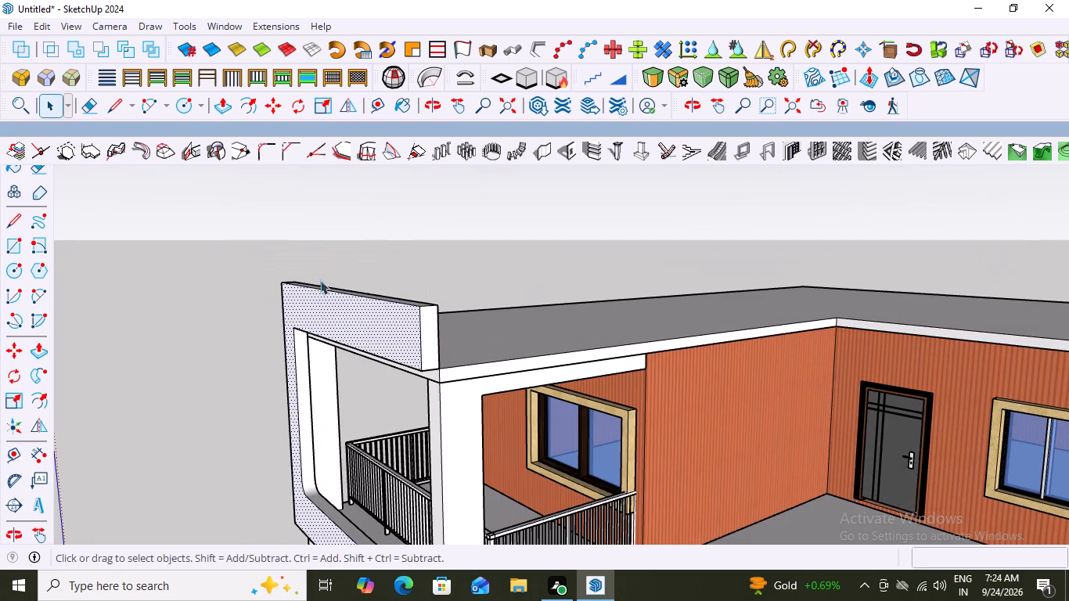
{"action": "left_click", "coordinate": [259, 257]}
{"action": "scroll", "coordinate": [384, 322], "scroll_direction": "up", "scroll_amount": 4}
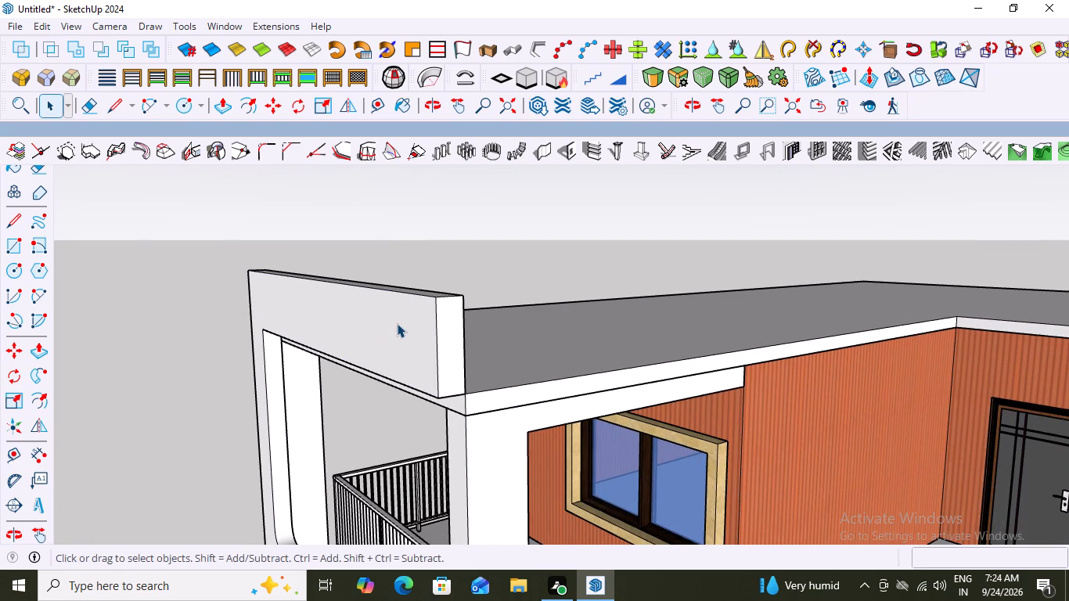
{"action": "scroll", "coordinate": [552, 392], "scroll_direction": "up", "scroll_amount": 4}
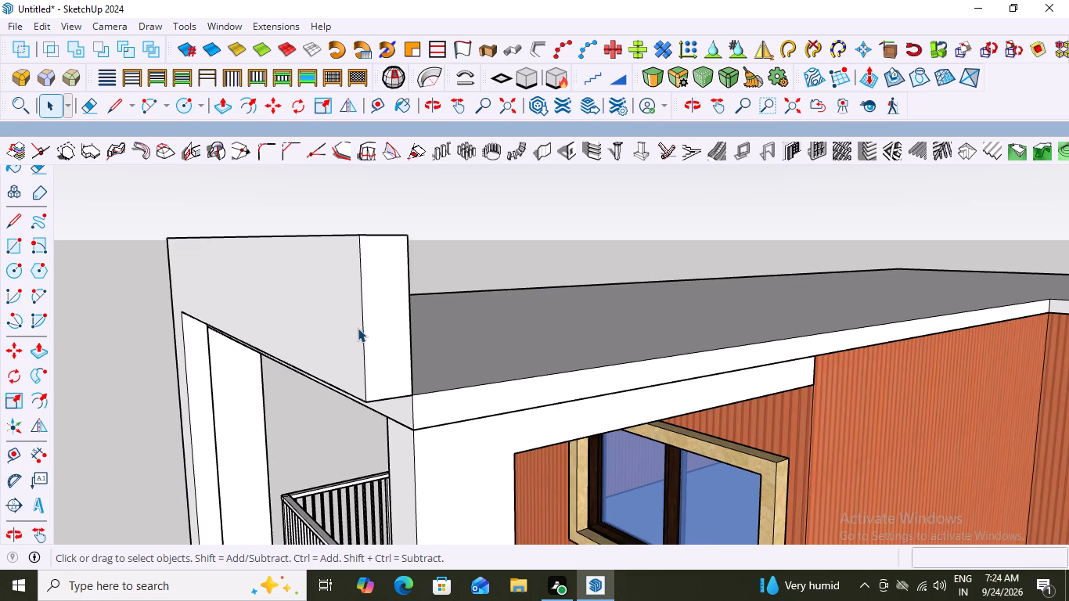
{"action": "left_click", "coordinate": [396, 235]}
{"action": "left_click", "coordinate": [645, 78]}
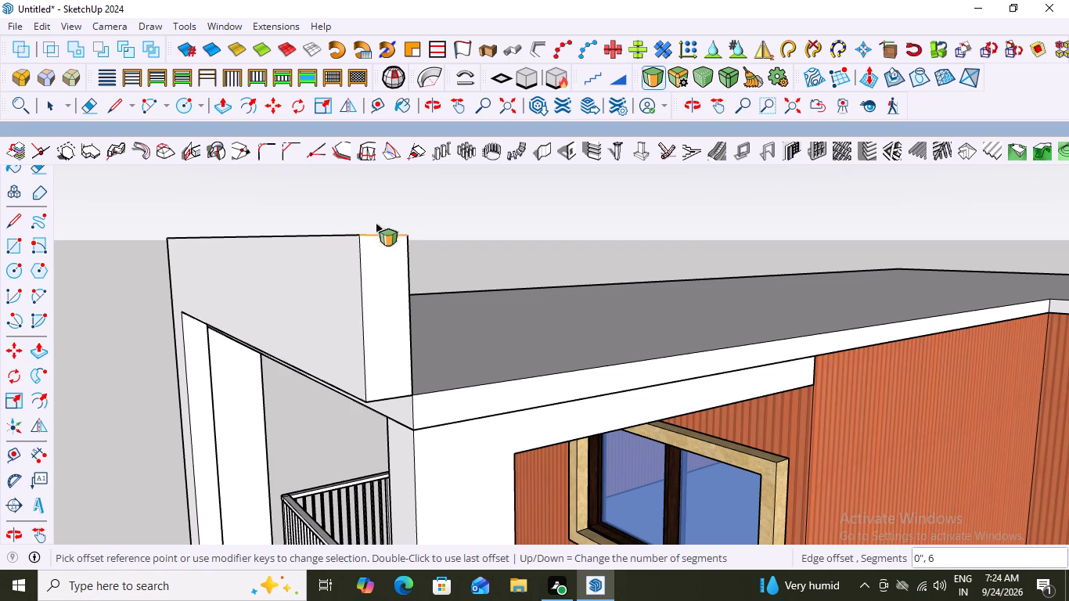
{"action": "scroll", "coordinate": [428, 259], "scroll_direction": "down", "scroll_amount": 5}
{"action": "middle_click_drag", "start_coordinate": [477, 336], "coordinate": [531, 383]}
{"action": "scroll", "coordinate": [477, 336], "scroll_direction": "down", "scroll_amount": 1}
{"action": "scroll", "coordinate": [473, 327], "scroll_direction": "up", "scroll_amount": 1}
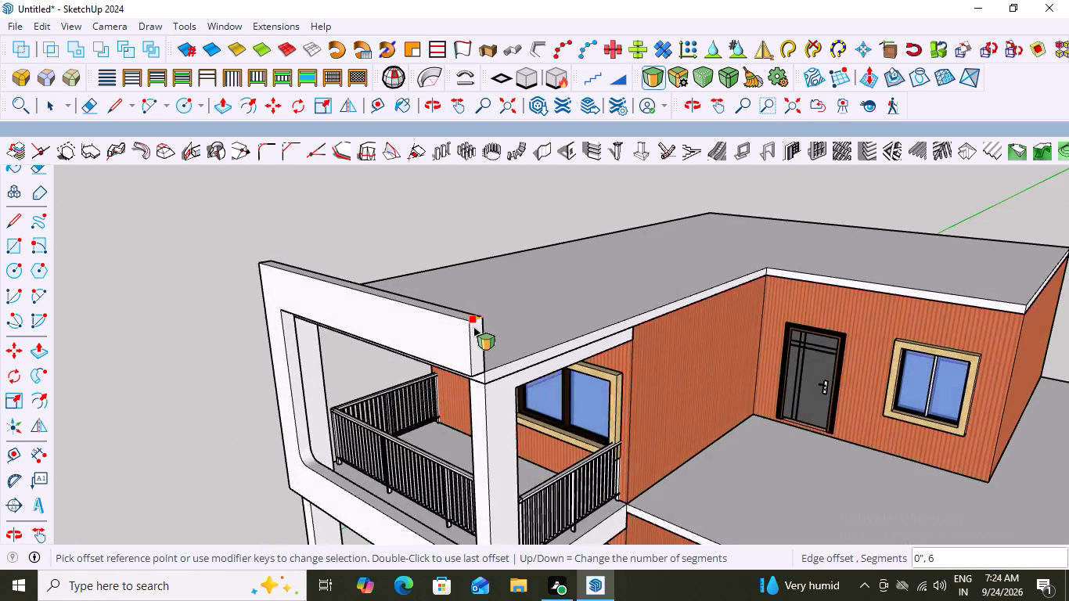
{"action": "scroll", "coordinate": [473, 327], "scroll_direction": "up", "scroll_amount": 10}
{"action": "left_click", "coordinate": [484, 298]}
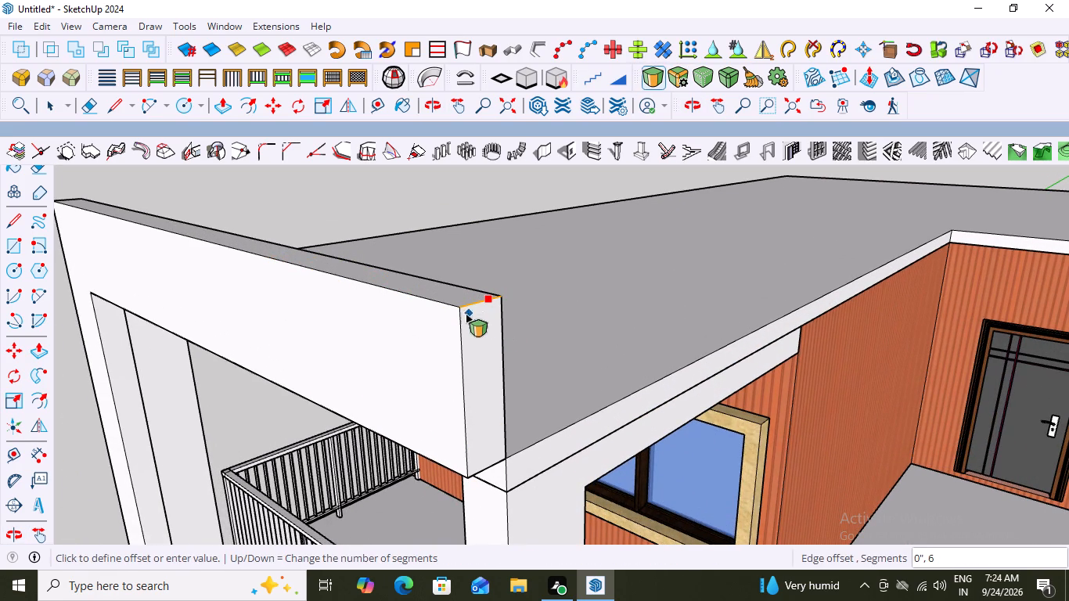
{"action": "left_click", "coordinate": [524, 380]}
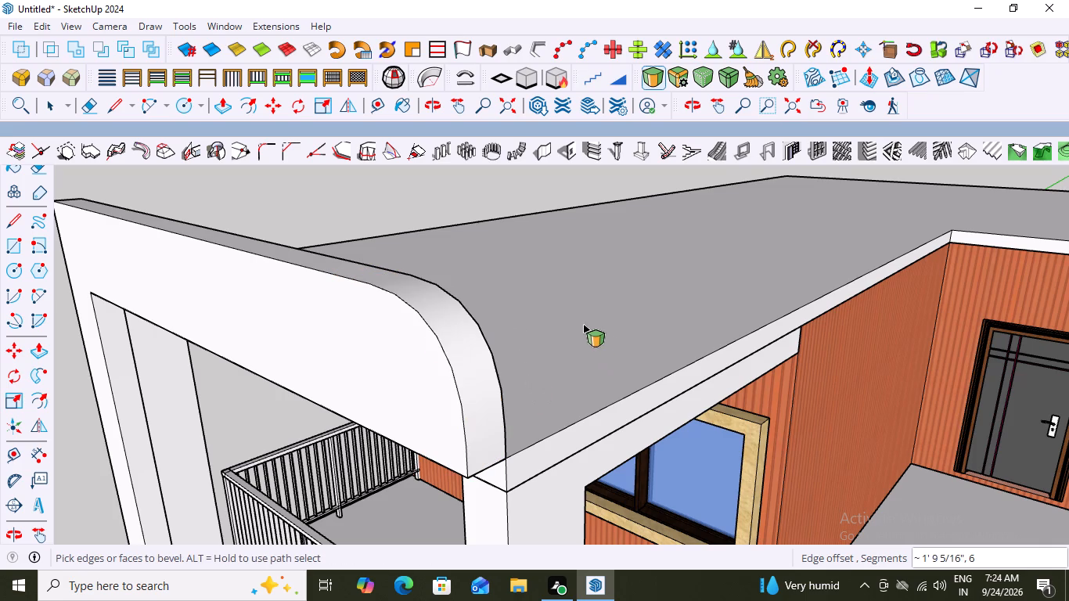
{"action": "scroll", "coordinate": [583, 324], "scroll_direction": "down", "scroll_amount": 8}
{"action": "middle_click_drag", "start_coordinate": [575, 362], "coordinate": [753, 320]}
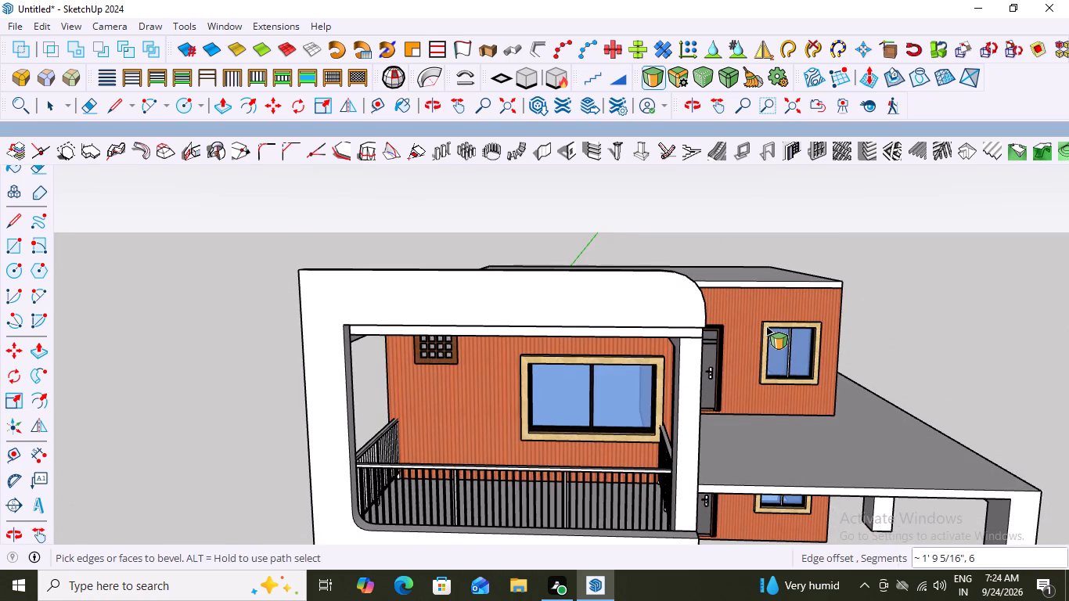
{"action": "key", "text": "space"}
Examine the rounded balcony frame corner and the front elevation from the front, above and below.
{"action": "scroll", "coordinate": [739, 351], "scroll_direction": "down", "scroll_amount": 4}
{"action": "middle_click_drag", "start_coordinate": [746, 346], "coordinate": [761, 283]}
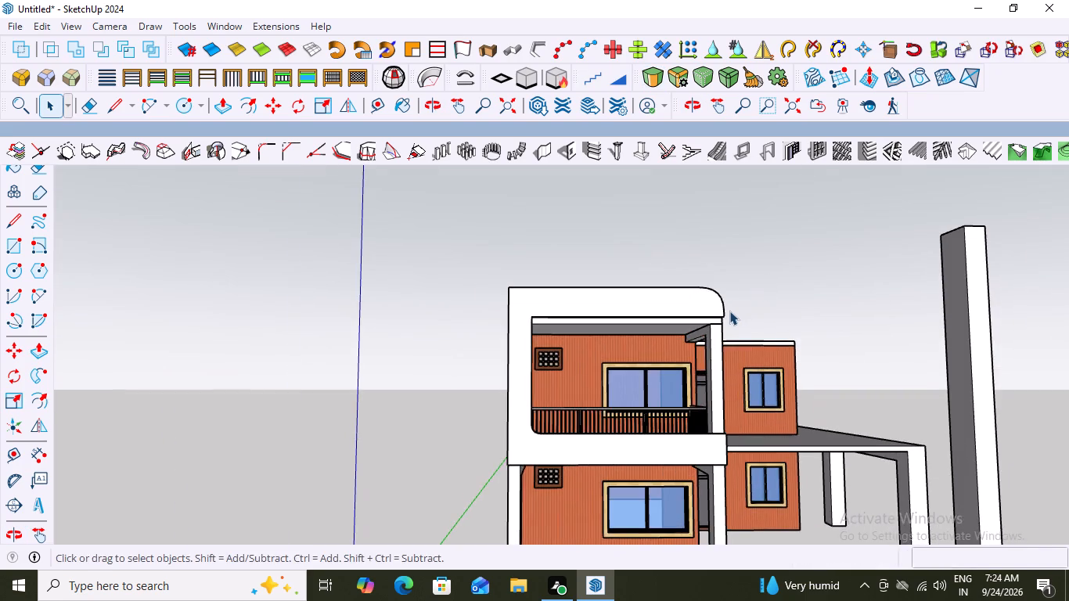
{"action": "scroll", "coordinate": [729, 311], "scroll_direction": "up", "scroll_amount": 11}
{"action": "scroll", "coordinate": [713, 326], "scroll_direction": "down", "scroll_amount": 4}
{"action": "middle_click_drag", "start_coordinate": [706, 329], "coordinate": [624, 322]}
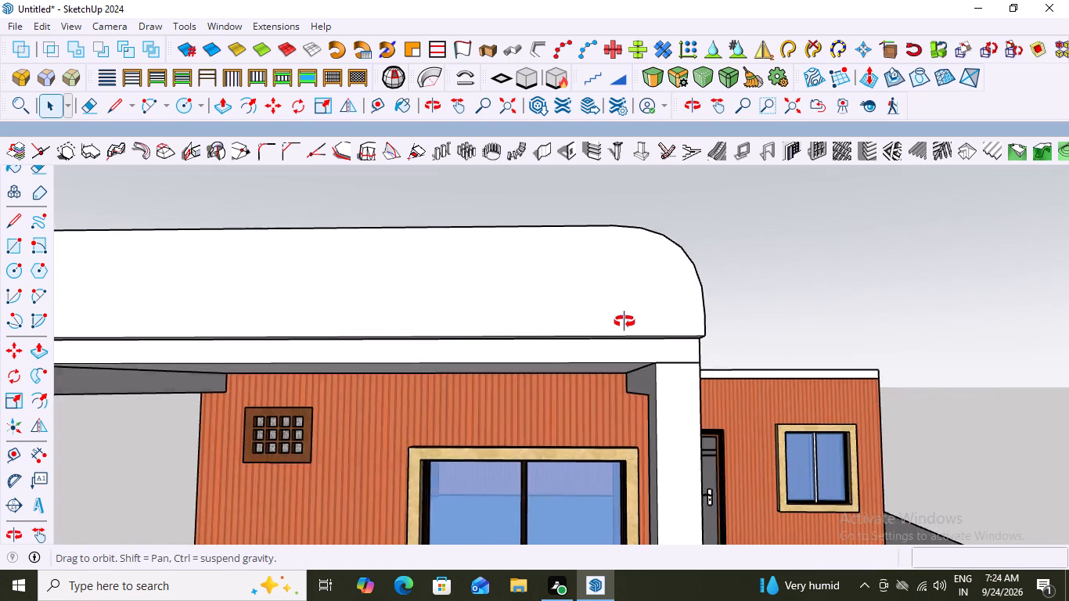
{"action": "middle_click_drag", "start_coordinate": [624, 322], "coordinate": [571, 327]}
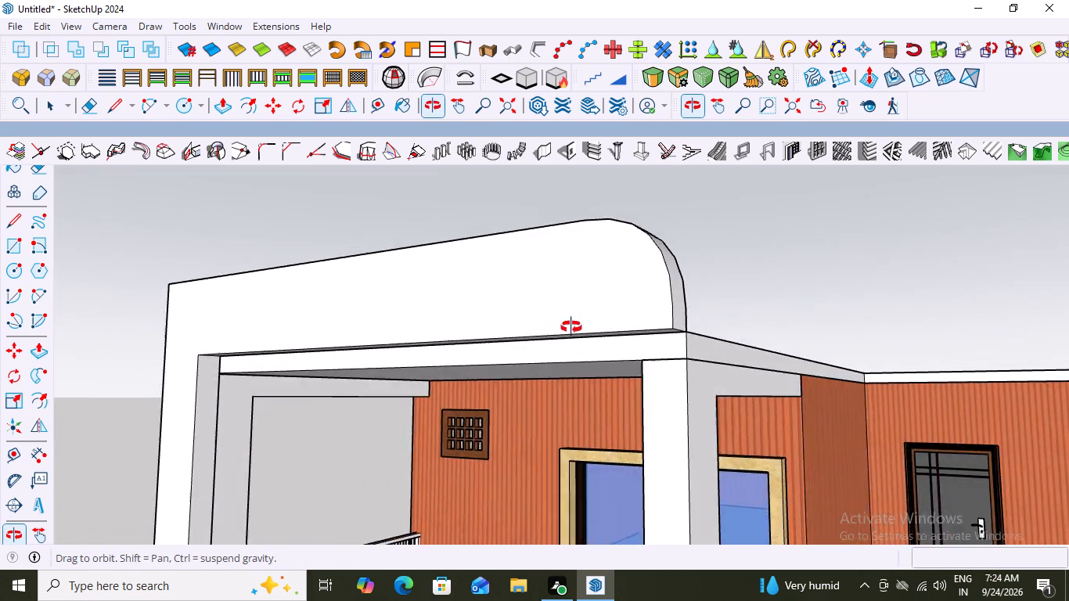
{"action": "middle_click_drag", "start_coordinate": [571, 327], "coordinate": [724, 337]}
{"action": "scroll", "coordinate": [724, 337], "scroll_direction": "down", "scroll_amount": 9}
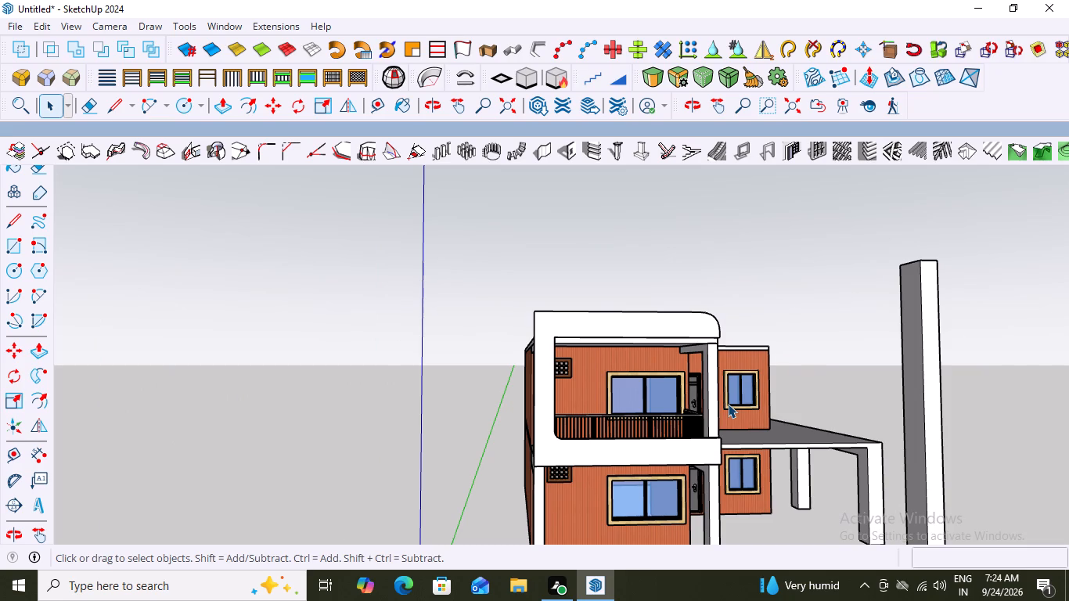
{"action": "scroll", "coordinate": [689, 362], "scroll_direction": "down", "scroll_amount": 3}
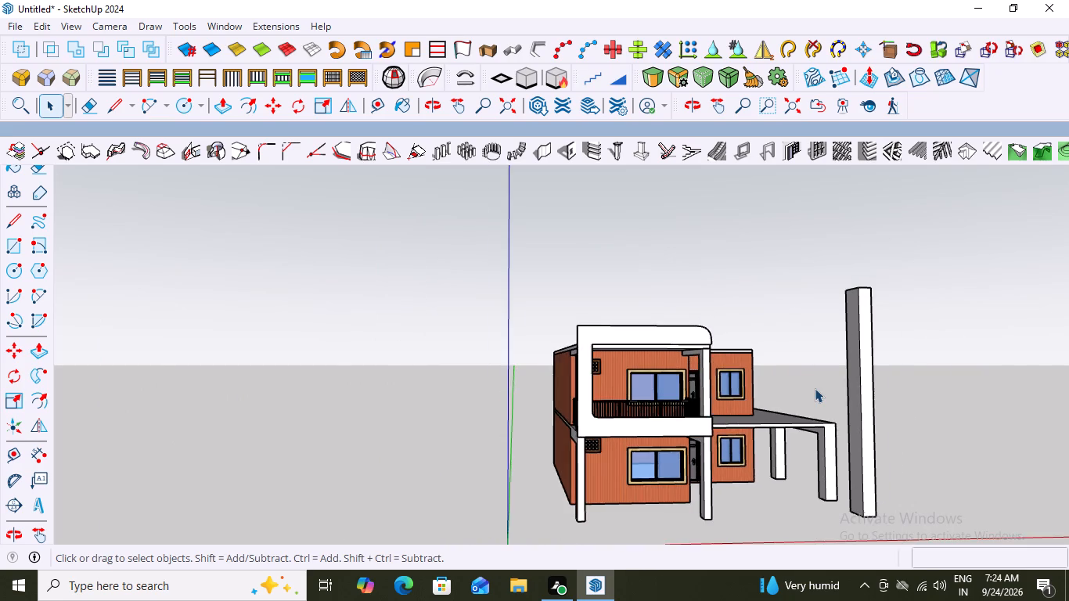
{"action": "scroll", "coordinate": [815, 388], "scroll_direction": "up", "scroll_amount": 6}
{"action": "middle_click_drag", "start_coordinate": [704, 330], "coordinate": [439, 384]}
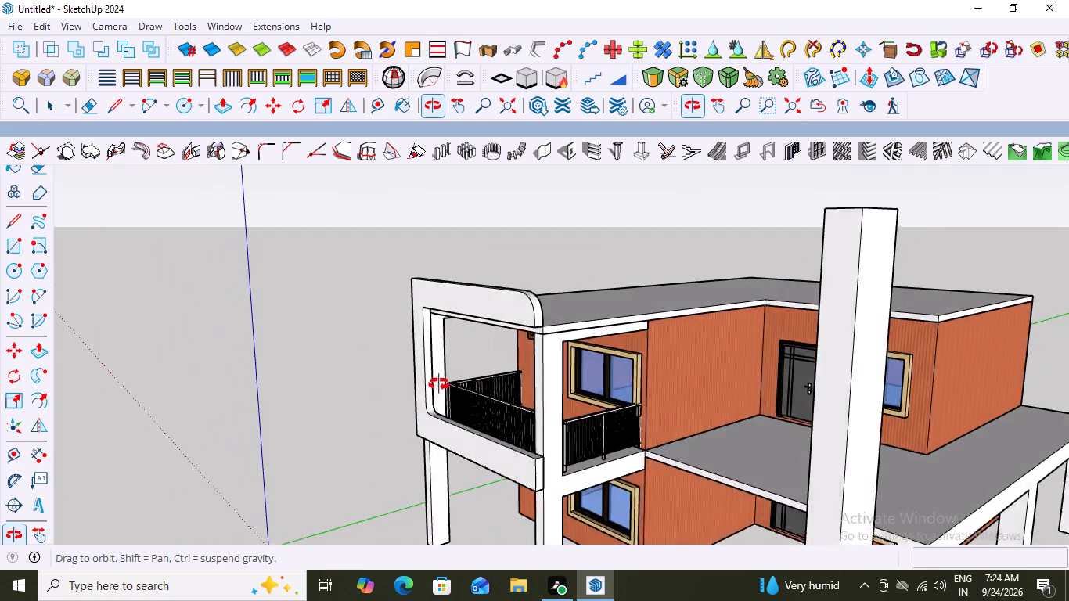
{"action": "middle_click_drag", "start_coordinate": [439, 384], "coordinate": [807, 416]}
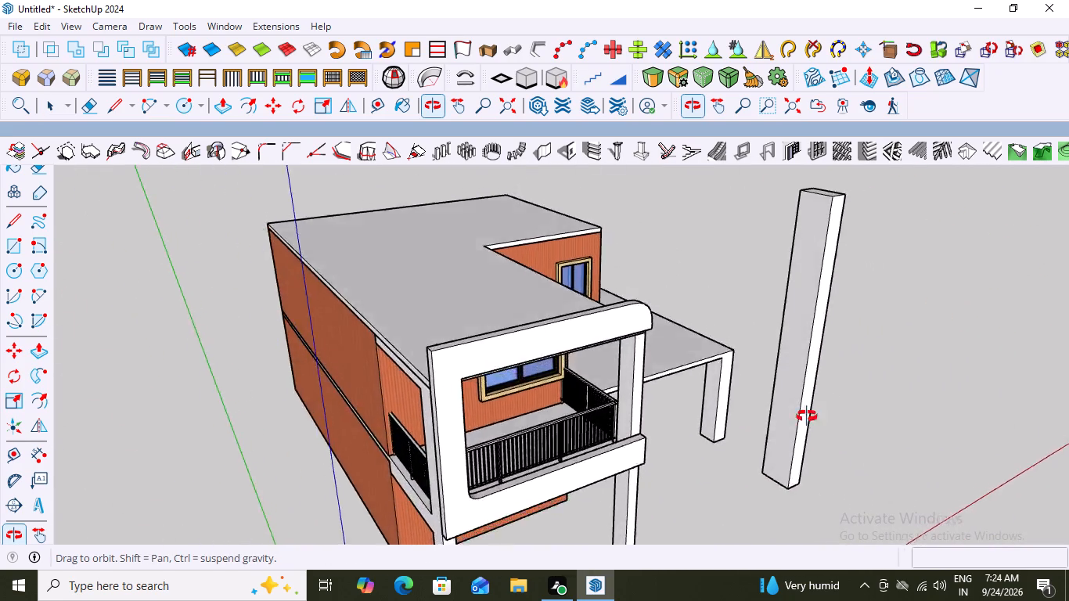
{"action": "middle_click_drag", "start_coordinate": [807, 416], "coordinate": [733, 361]}
{"action": "scroll", "coordinate": [733, 361], "scroll_direction": "up", "scroll_amount": 1}
{"action": "scroll", "coordinate": [733, 361], "scroll_direction": "down", "scroll_amount": 4}
{"action": "middle_click_drag", "start_coordinate": [609, 480], "coordinate": [524, 475]}
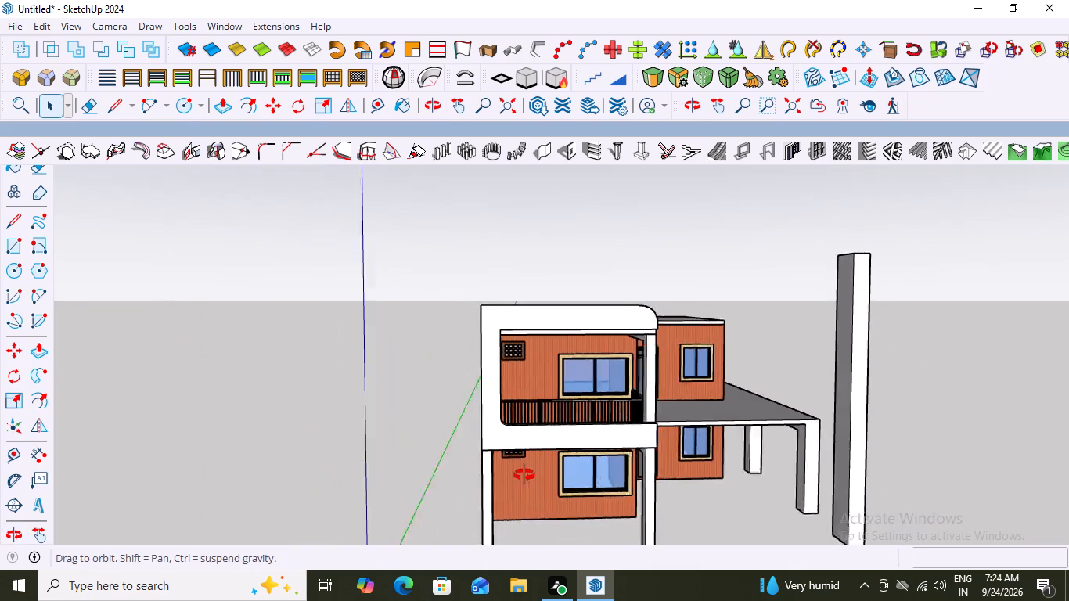
{"action": "middle_click_drag", "start_coordinate": [524, 475], "coordinate": [635, 366]}
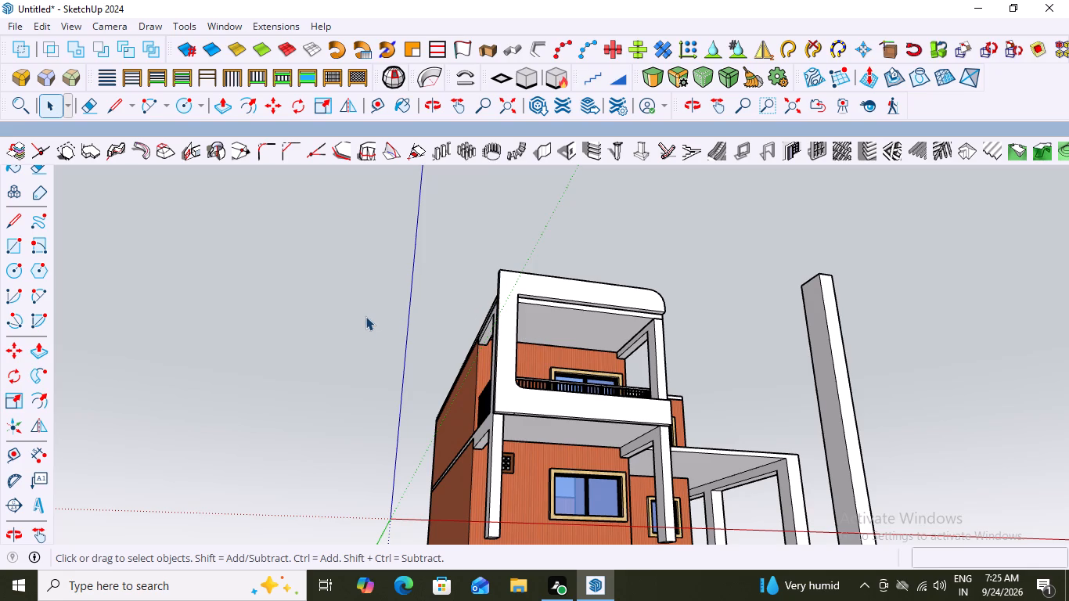
{"action": "scroll", "coordinate": [370, 318], "scroll_direction": "down", "scroll_amount": 10}
{"action": "middle_click_drag", "start_coordinate": [534, 376], "coordinate": [481, 491]}
{"action": "scroll", "coordinate": [484, 373], "scroll_direction": "up", "scroll_amount": 5}
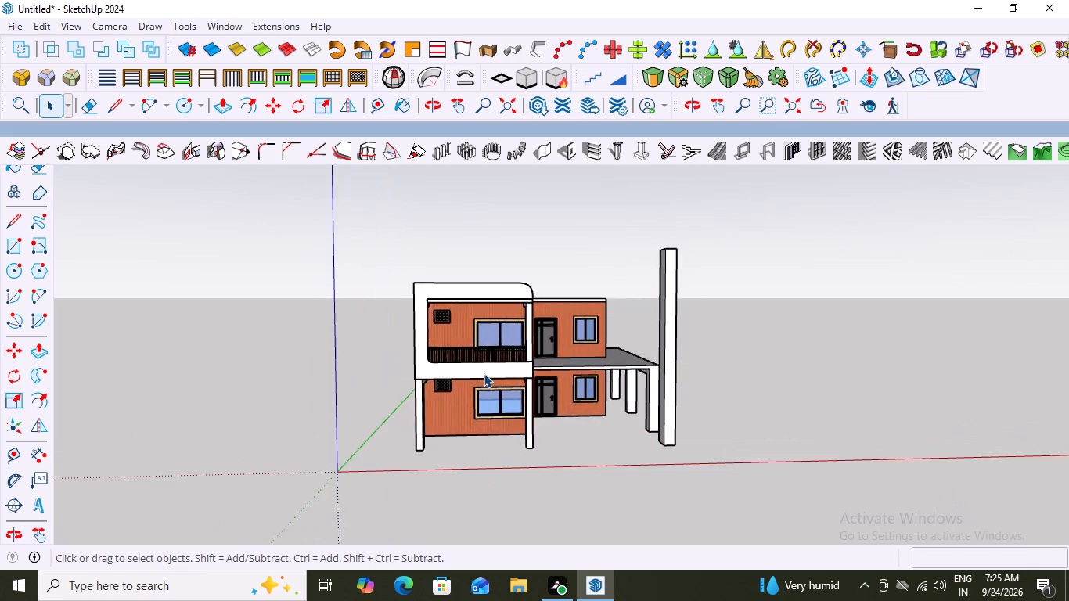
{"action": "scroll", "coordinate": [484, 373], "scroll_direction": "up", "scroll_amount": 2}
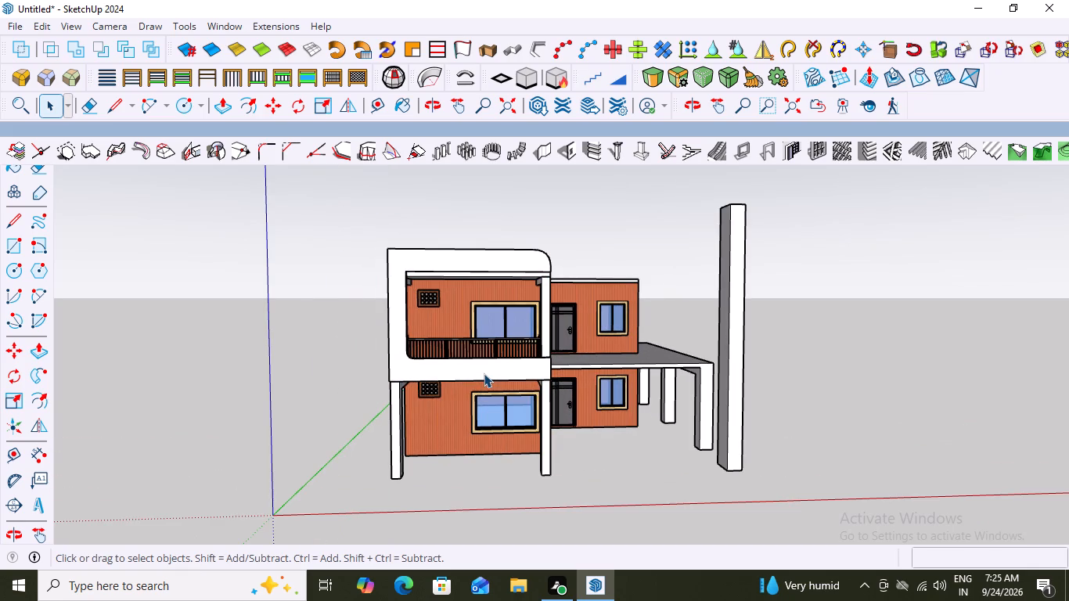
{"action": "scroll", "coordinate": [501, 370], "scroll_direction": "up", "scroll_amount": 6}
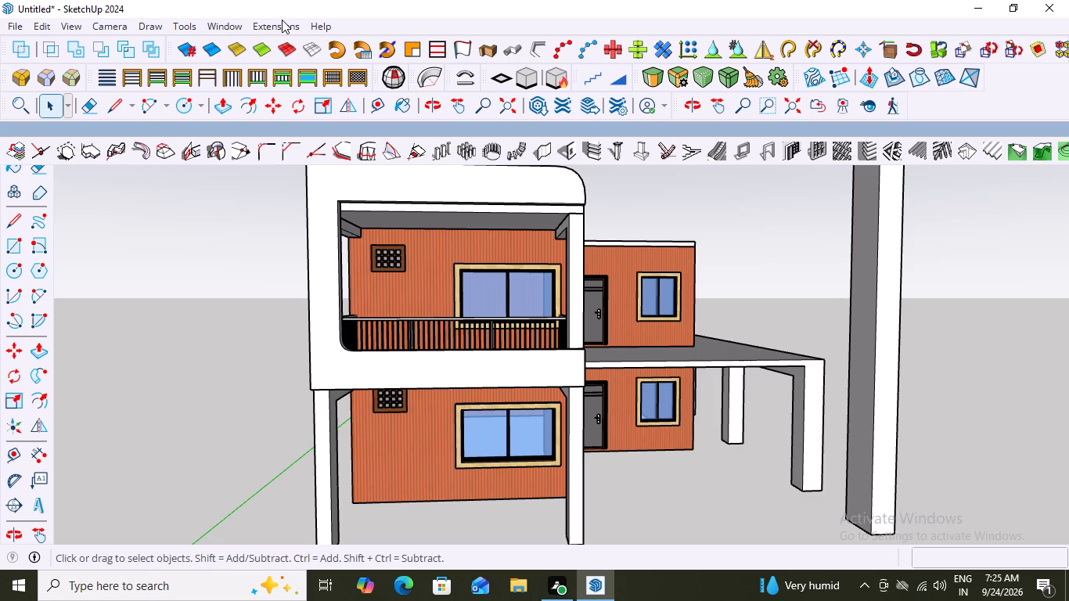
{"action": "scroll", "coordinate": [282, 20], "scroll_direction": "down", "scroll_amount": 5}
{"action": "scroll", "coordinate": [282, 20], "scroll_direction": "up", "scroll_amount": 3}
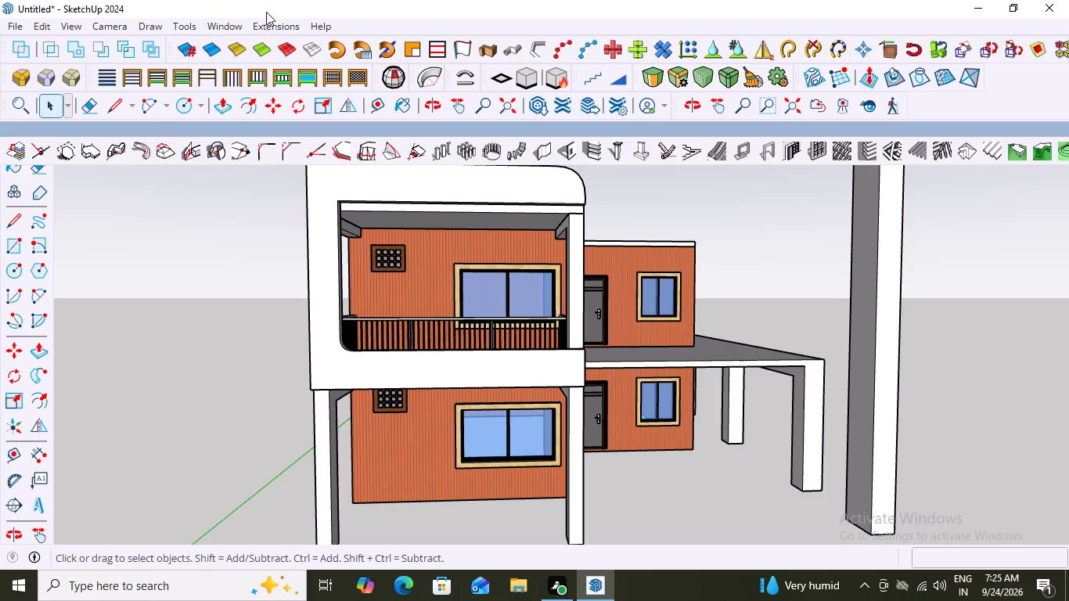
Search 3D Warehouse for "JALI DESIGN".
{"action": "left_click", "coordinate": [278, 27]}
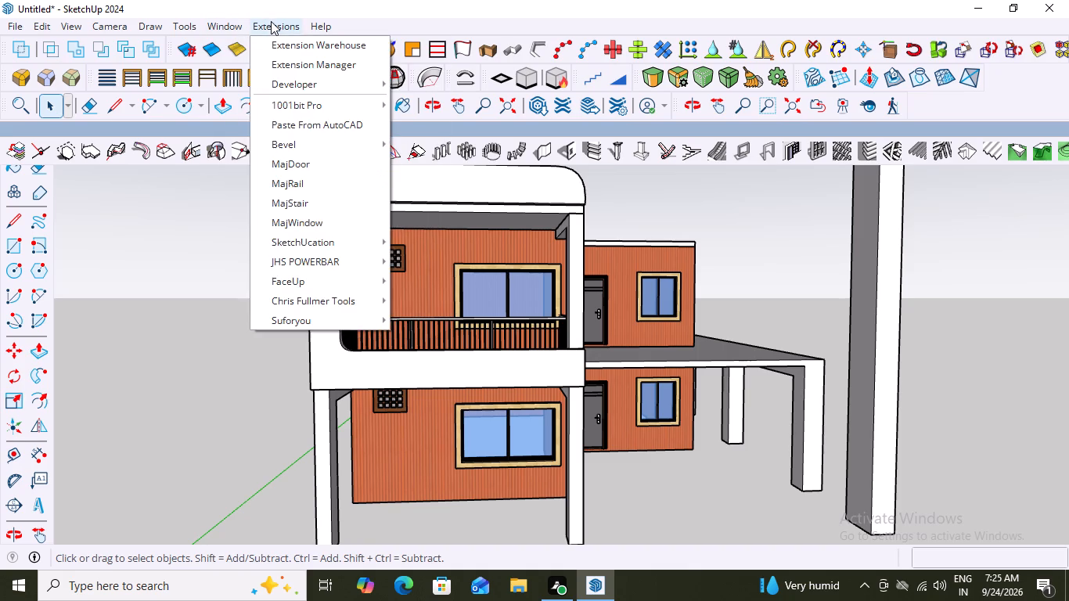
{"action": "left_click", "coordinate": [271, 21]}
{"action": "left_click", "coordinate": [272, 23]}
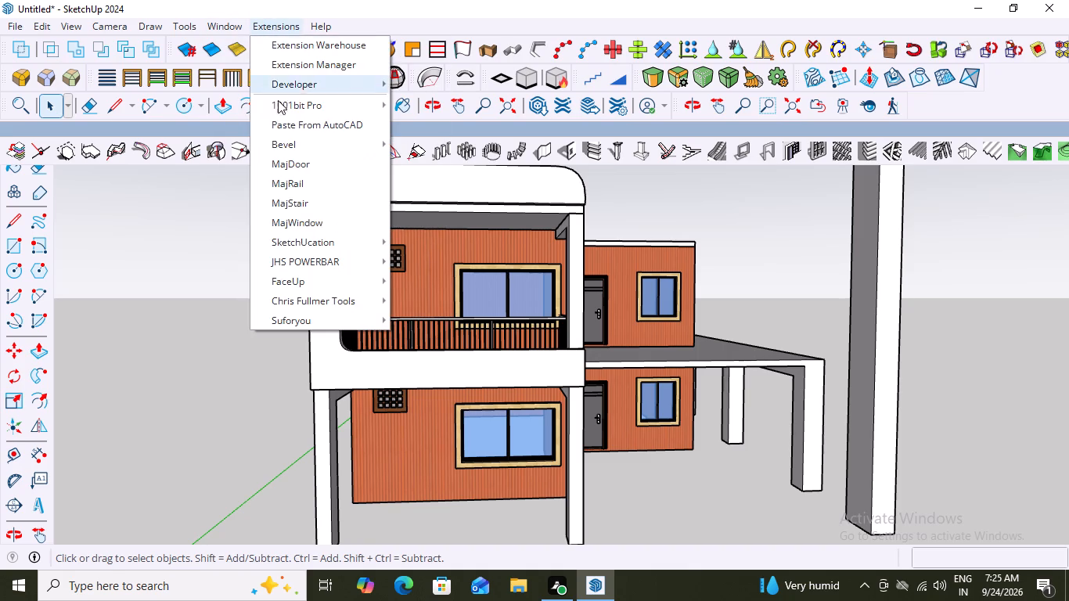
{"action": "left_click", "coordinate": [226, 23]}
{"action": "left_click", "coordinate": [226, 23]}
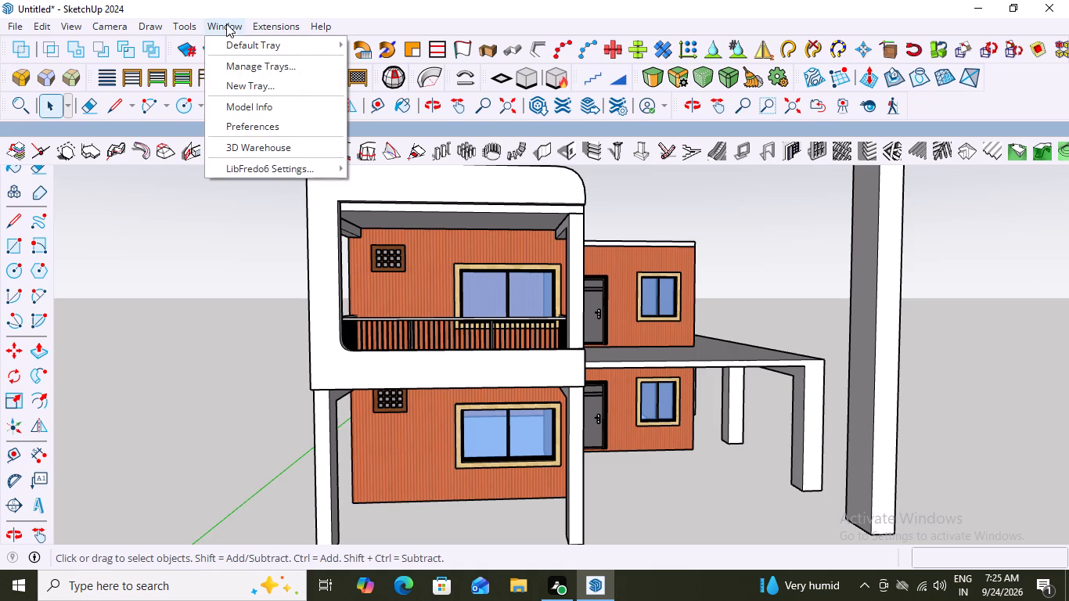
{"action": "left_click", "coordinate": [254, 149]}
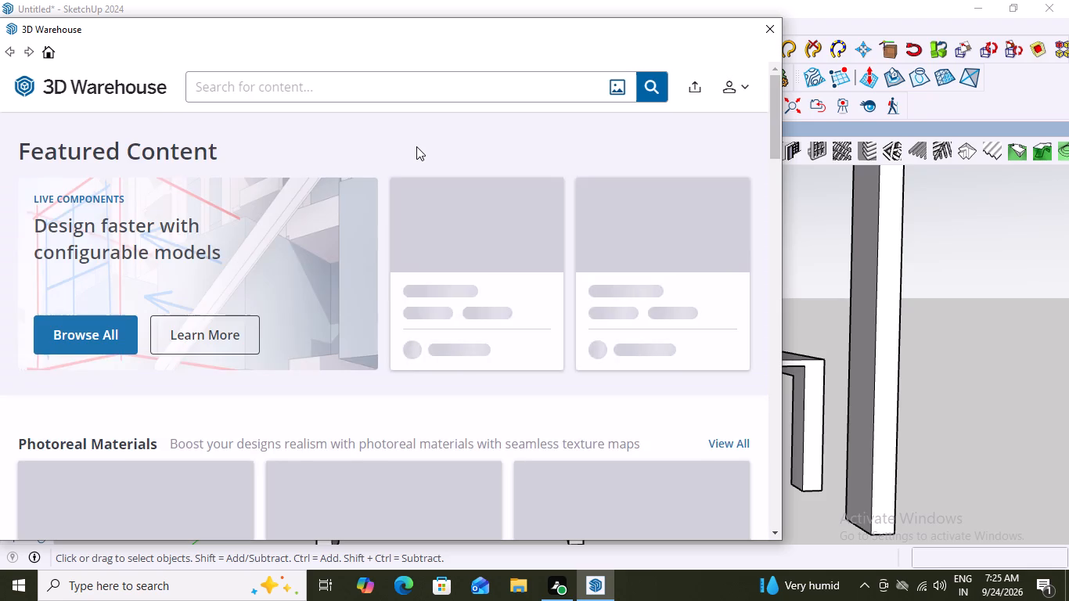
{"action": "left_click", "coordinate": [280, 92]}
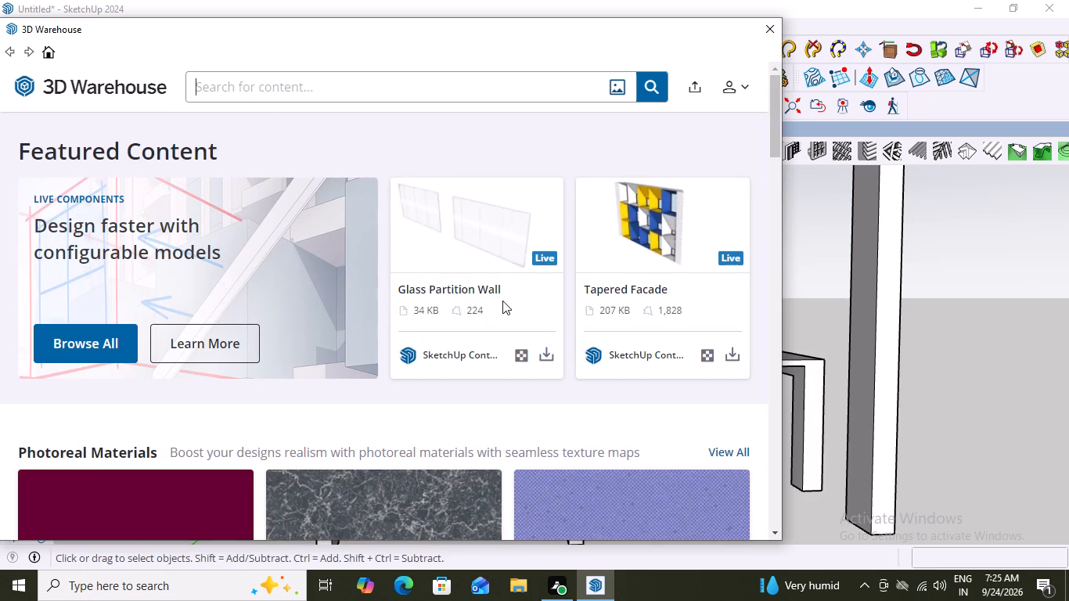
{"action": "type", "text": "JALI"}
{"action": "key", "text": "space"}
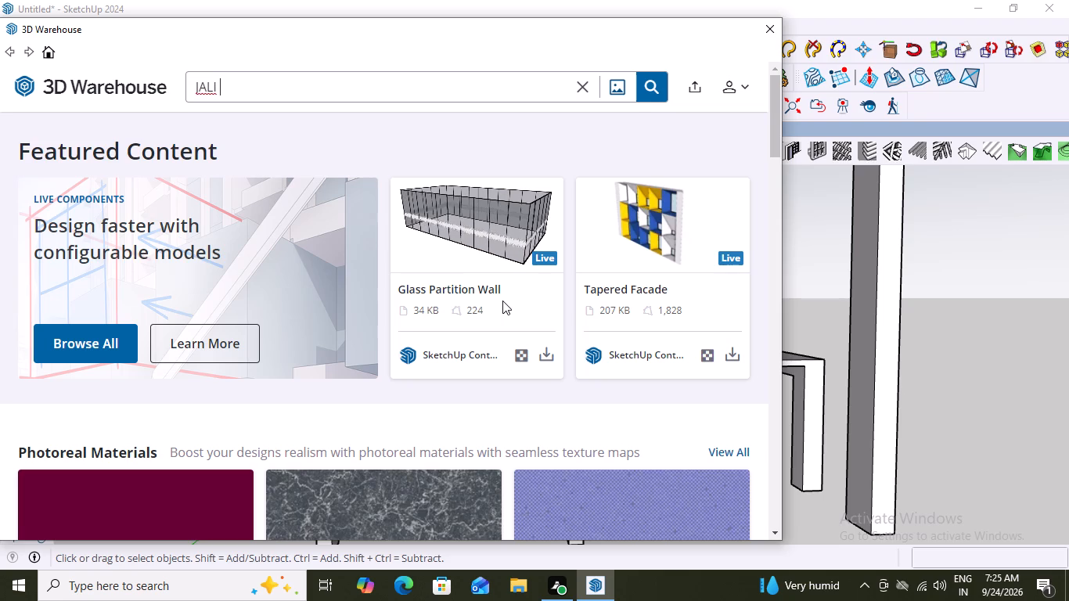
{"action": "type", "text": "DESIGN"}
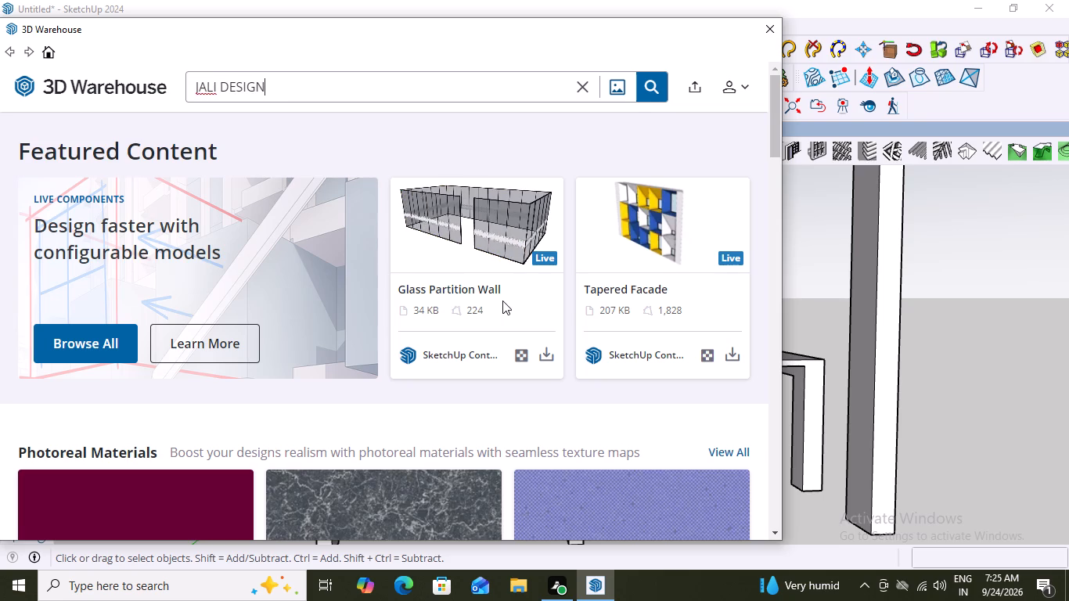
{"action": "left_click", "coordinate": [651, 79]}
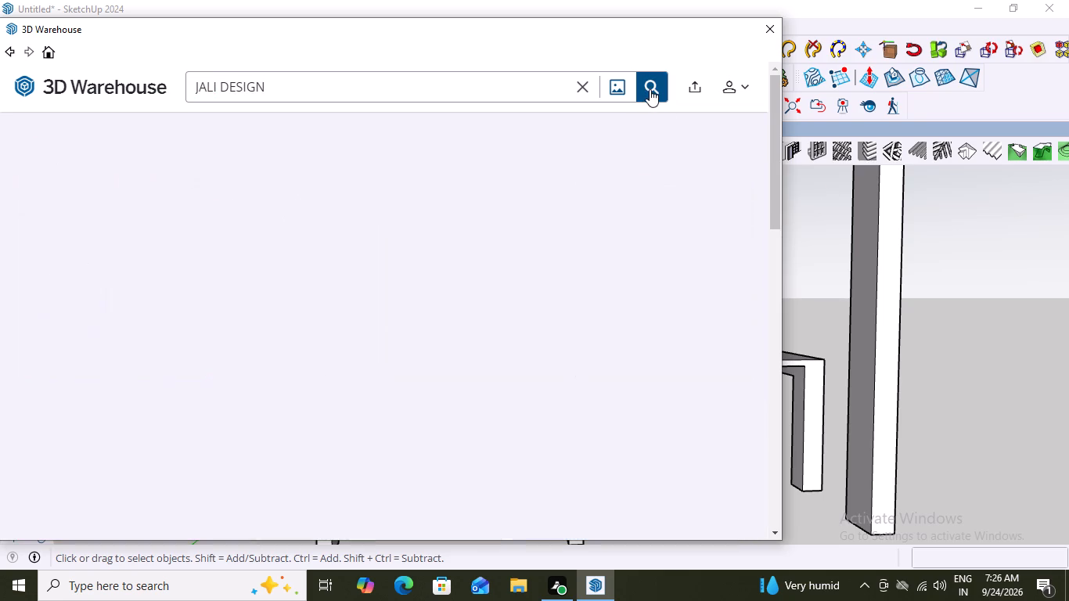
Browse the jali model results, comparing the panel patterns for a screen that suits the house's front elevation.
{"action": "scroll", "coordinate": [563, 188], "scroll_direction": "down", "scroll_amount": 3}
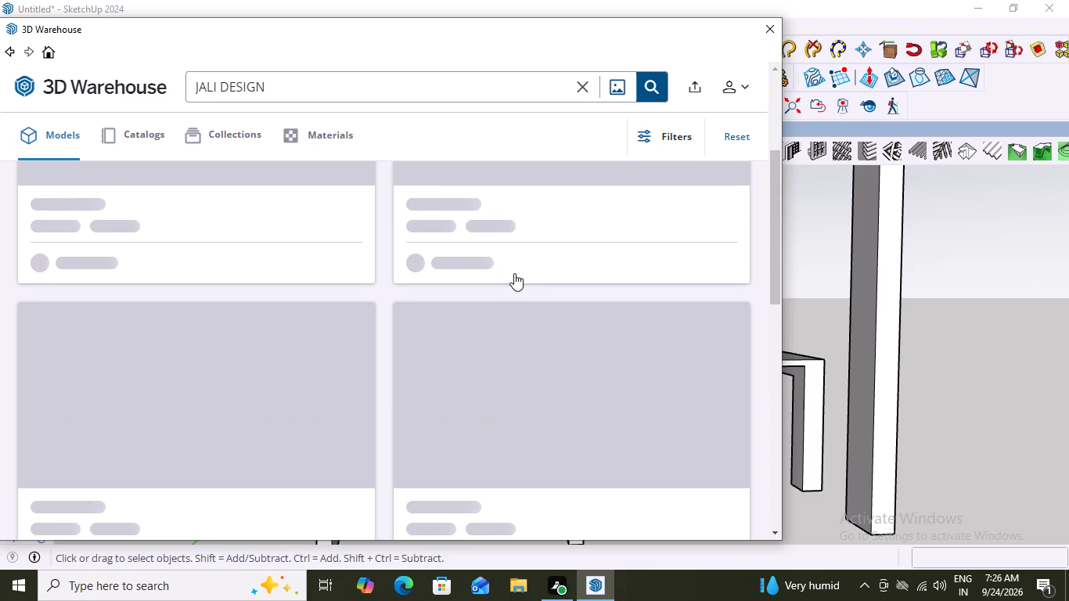
{"action": "scroll", "coordinate": [514, 273], "scroll_direction": "up", "scroll_amount": 3}
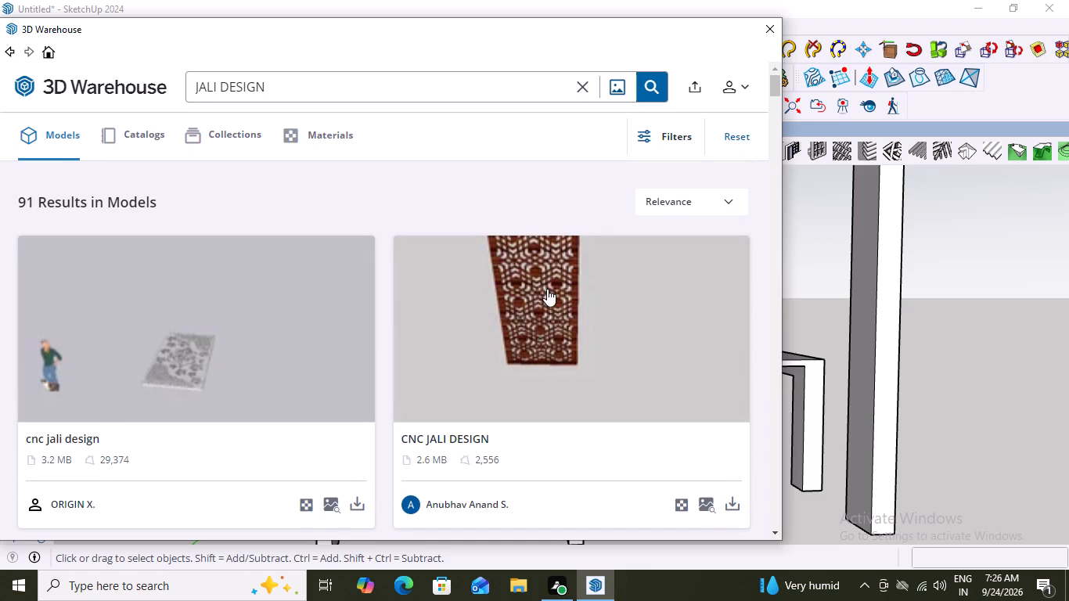
{"action": "scroll", "coordinate": [524, 299], "scroll_direction": "down", "scroll_amount": 4}
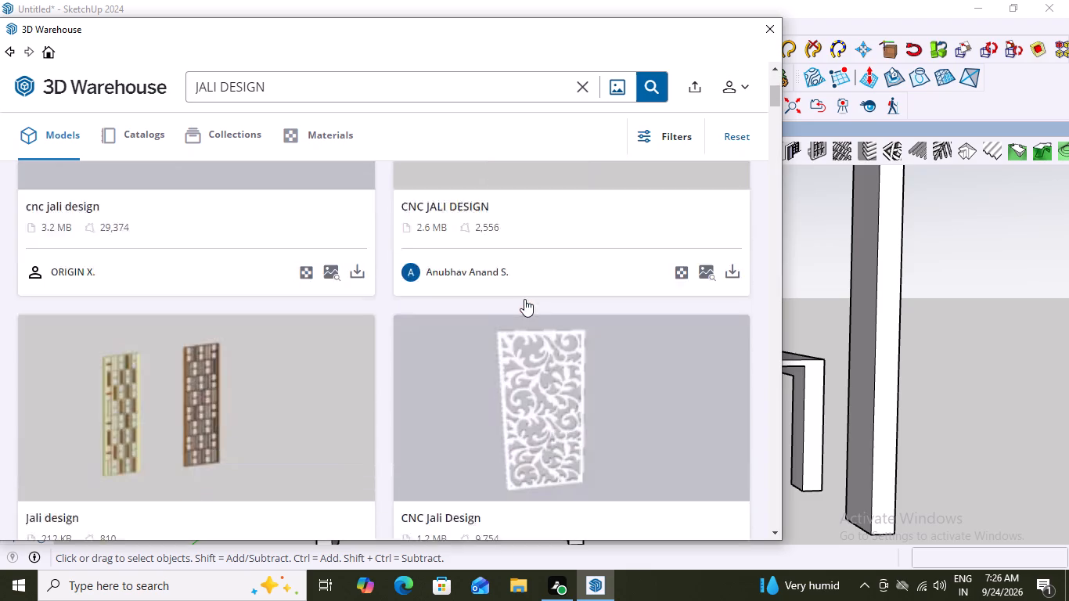
{"action": "scroll", "coordinate": [524, 299], "scroll_direction": "down", "scroll_amount": 3}
{"action": "scroll", "coordinate": [532, 281], "scroll_direction": "up", "scroll_amount": 3}
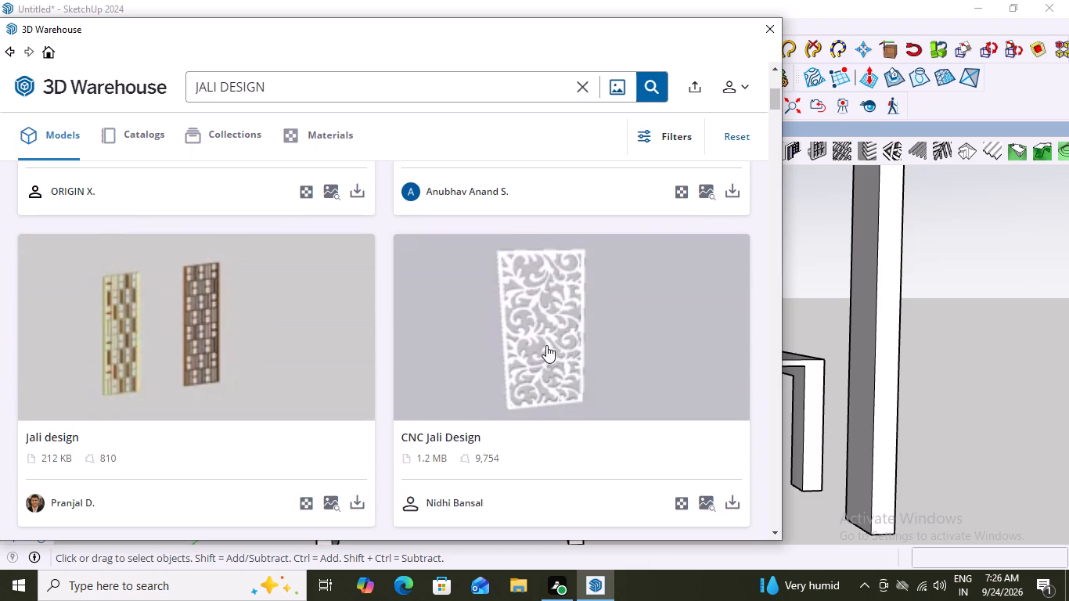
{"action": "scroll", "coordinate": [546, 345], "scroll_direction": "up", "scroll_amount": 3}
{"action": "scroll", "coordinate": [546, 345], "scroll_direction": "down", "scroll_amount": 6}
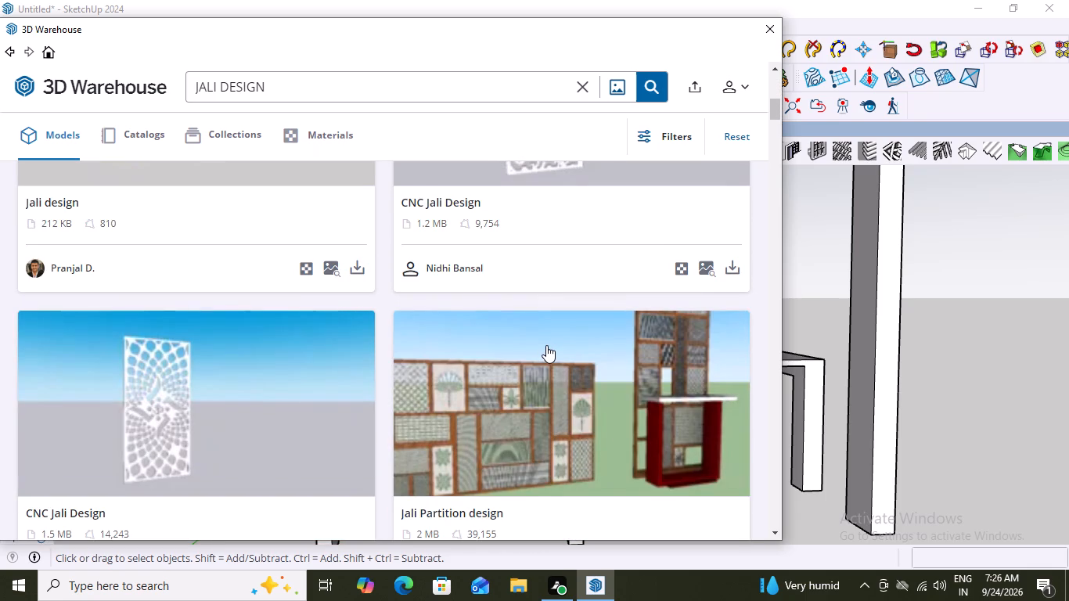
{"action": "scroll", "coordinate": [546, 345], "scroll_direction": "up", "scroll_amount": 1}
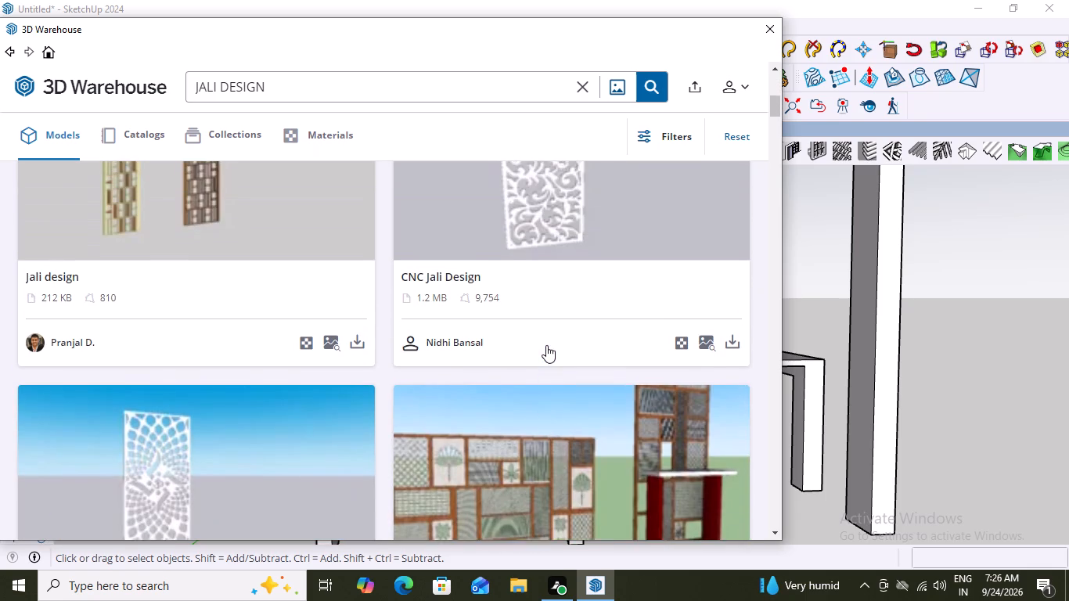
{"action": "scroll", "coordinate": [546, 345], "scroll_direction": "up", "scroll_amount": 4}
{"action": "scroll", "coordinate": [546, 345], "scroll_direction": "down", "scroll_amount": 10}
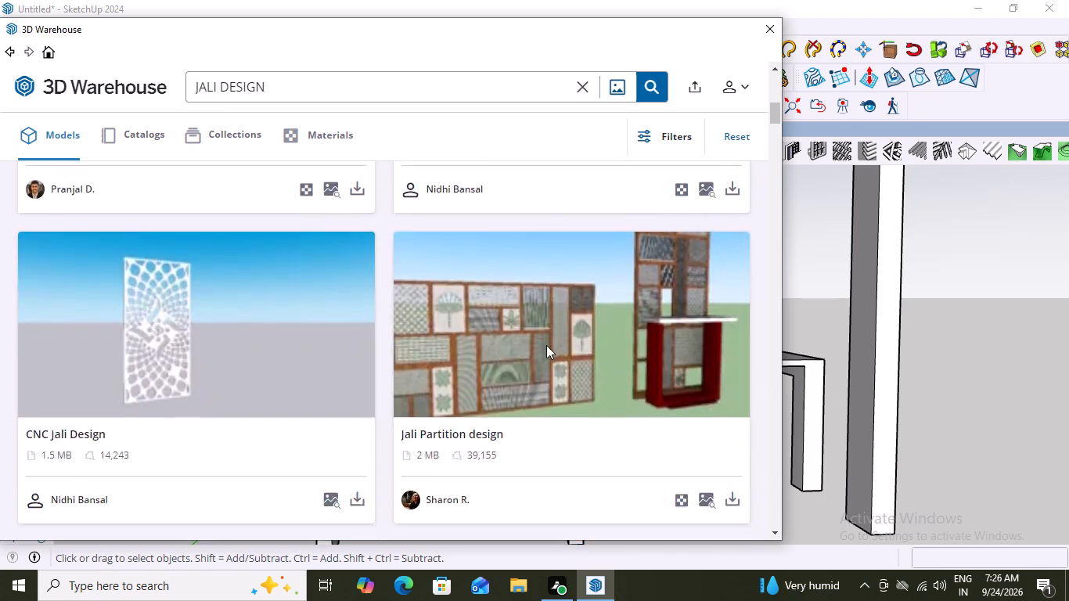
{"action": "scroll", "coordinate": [546, 345], "scroll_direction": "down", "scroll_amount": 12}
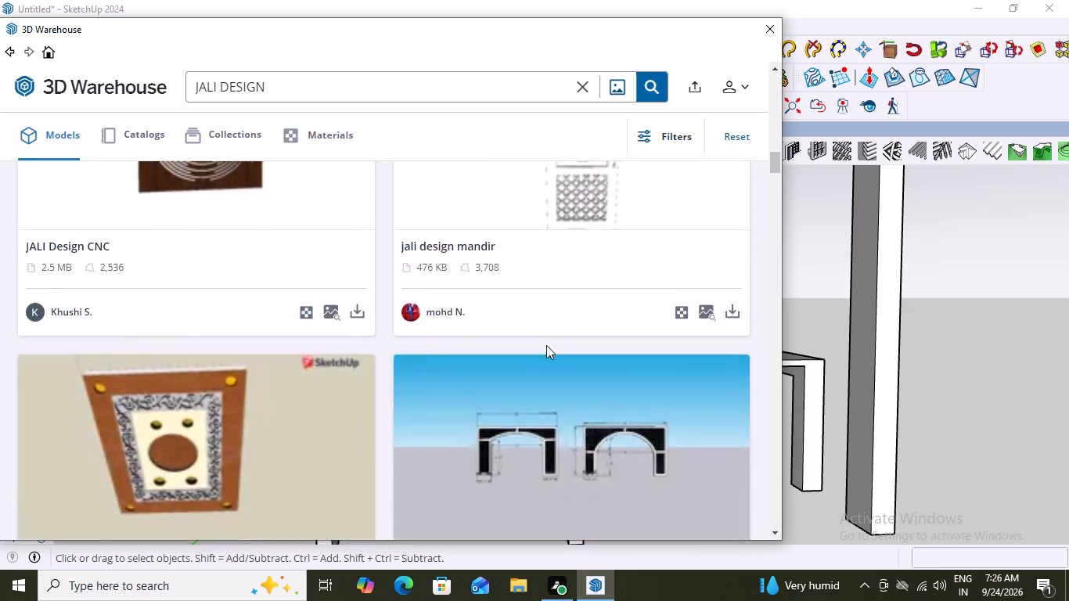
{"action": "scroll", "coordinate": [546, 345], "scroll_direction": "down", "scroll_amount": 5}
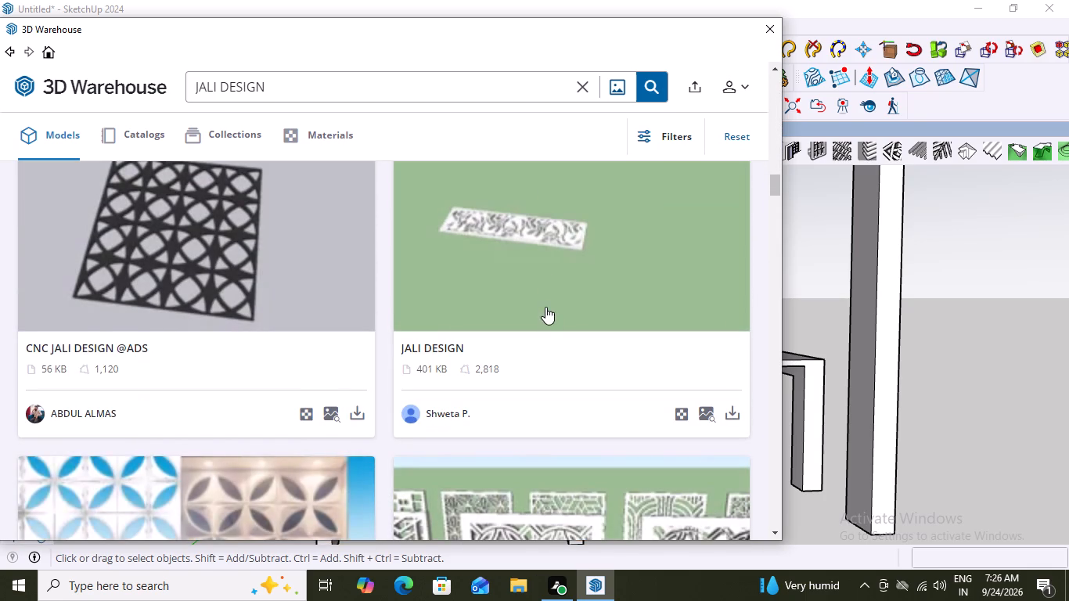
{"action": "scroll", "coordinate": [558, 253], "scroll_direction": "up", "scroll_amount": 3}
{"action": "scroll", "coordinate": [558, 253], "scroll_direction": "down", "scroll_amount": 7}
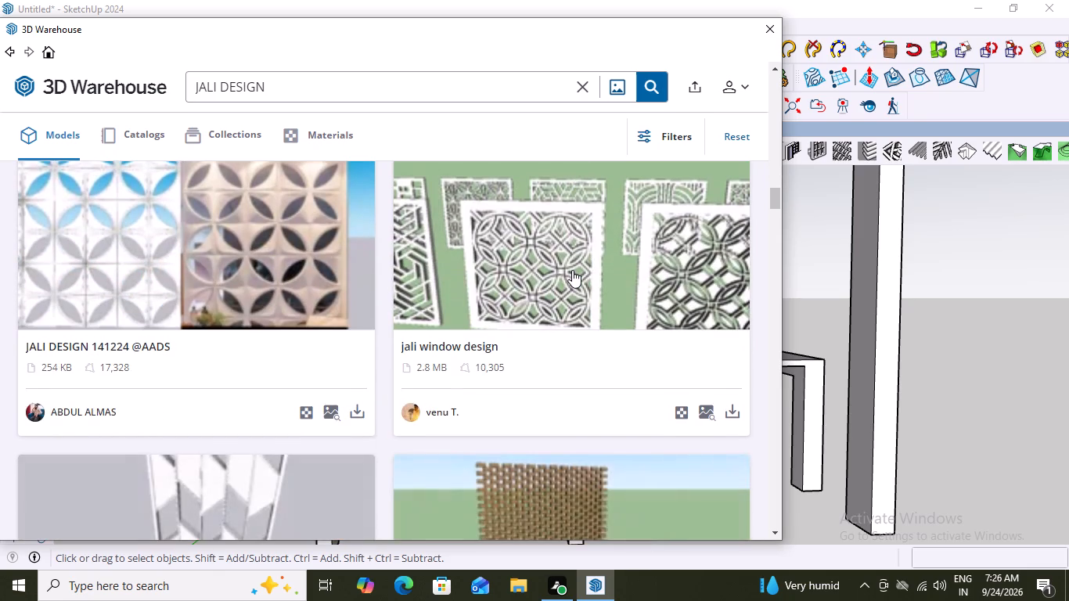
{"action": "scroll", "coordinate": [572, 270], "scroll_direction": "down", "scroll_amount": 7}
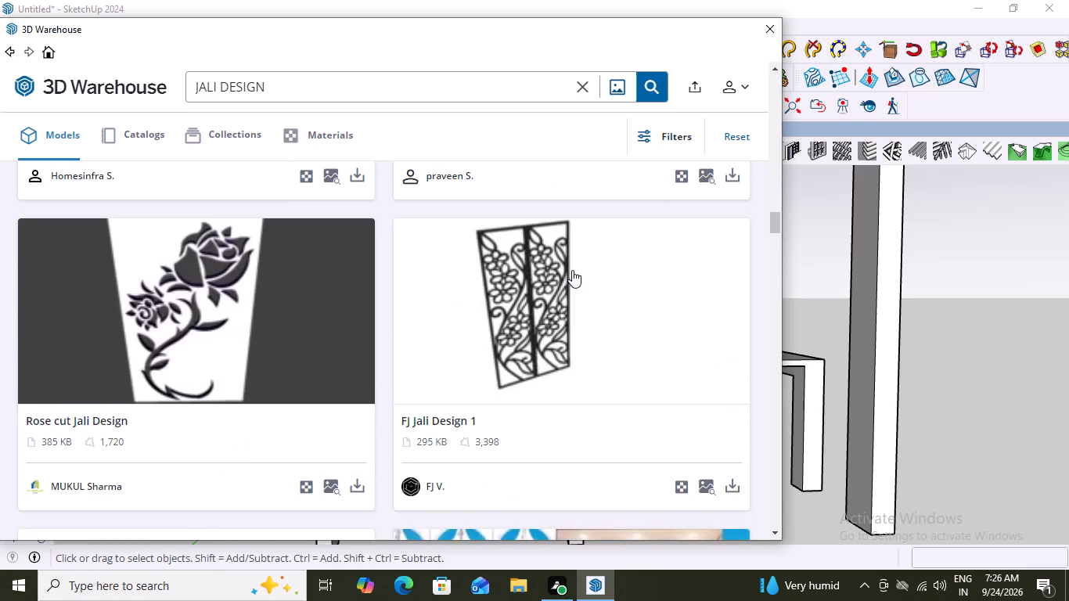
{"action": "scroll", "coordinate": [572, 270], "scroll_direction": "down", "scroll_amount": 8}
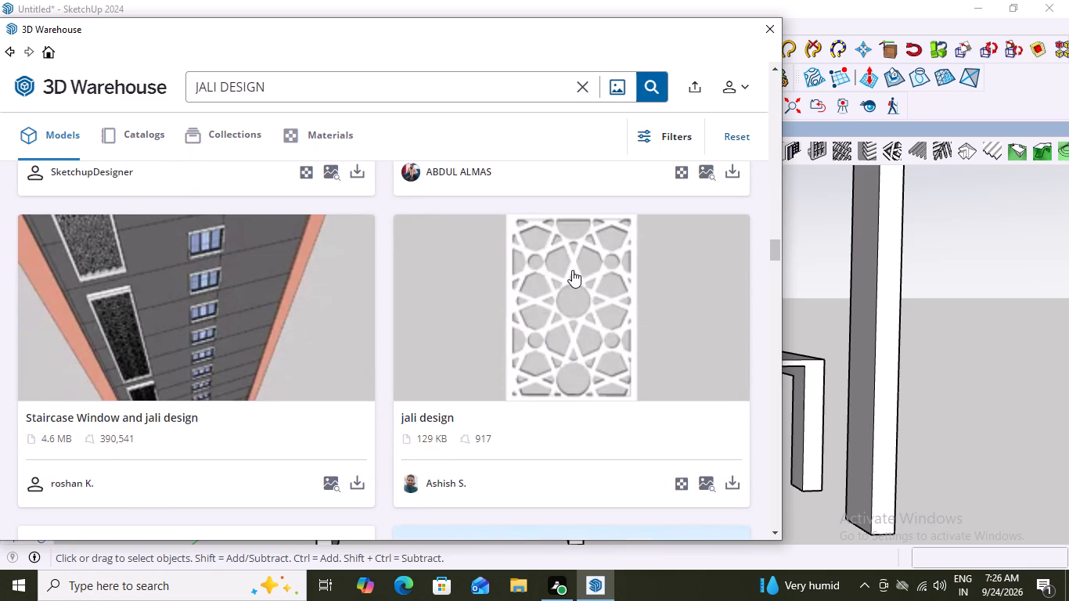
{"action": "scroll", "coordinate": [572, 270], "scroll_direction": "down", "scroll_amount": 8}
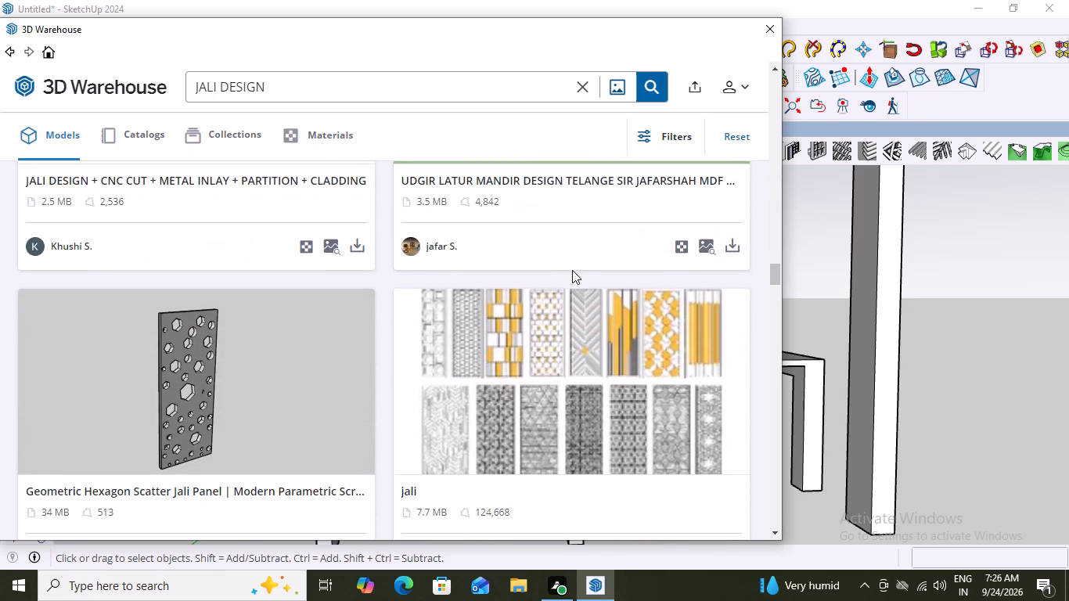
{"action": "scroll", "coordinate": [572, 270], "scroll_direction": "down", "scroll_amount": 2}
{"action": "scroll", "coordinate": [572, 270], "scroll_direction": "up", "scroll_amount": 13}
{"action": "scroll", "coordinate": [572, 270], "scroll_direction": "down", "scroll_amount": 11}
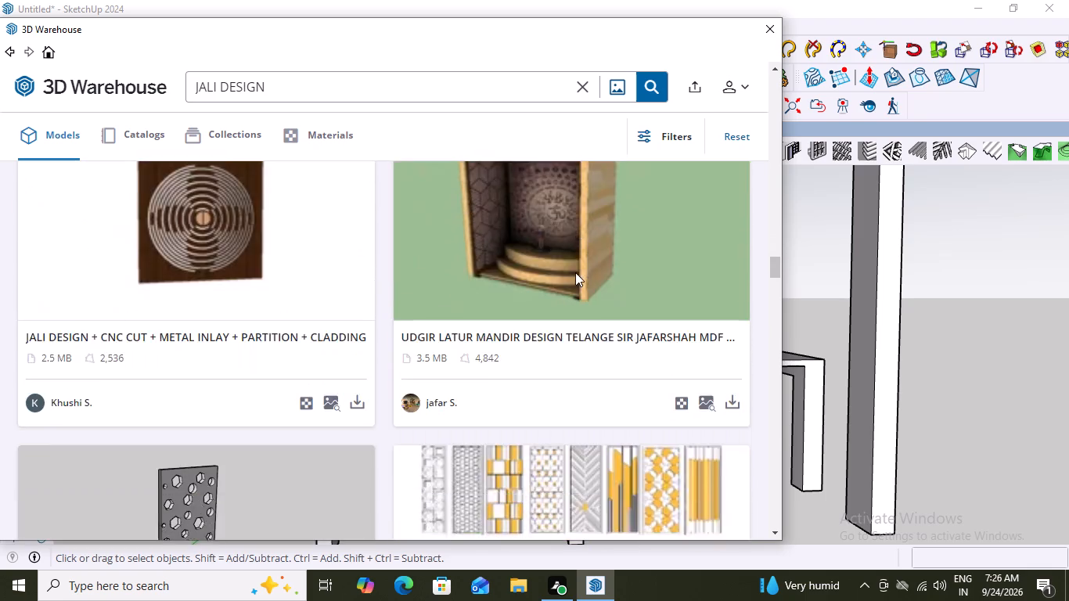
{"action": "scroll", "coordinate": [575, 272], "scroll_direction": "down", "scroll_amount": 3}
{"action": "scroll", "coordinate": [581, 389], "scroll_direction": "up", "scroll_amount": 4}
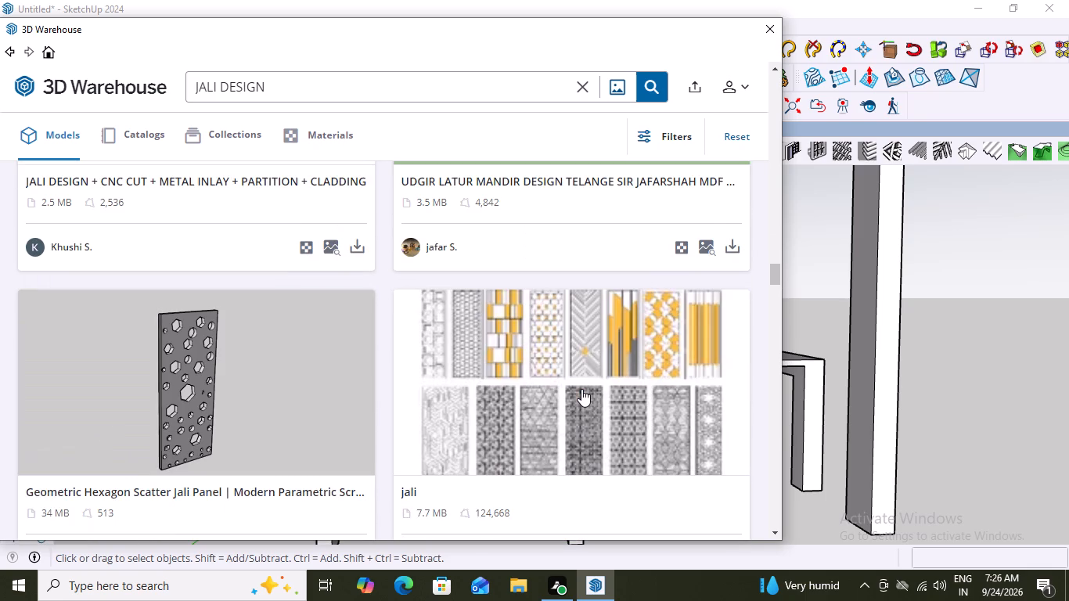
{"action": "scroll", "coordinate": [581, 389], "scroll_direction": "down", "scroll_amount": 3}
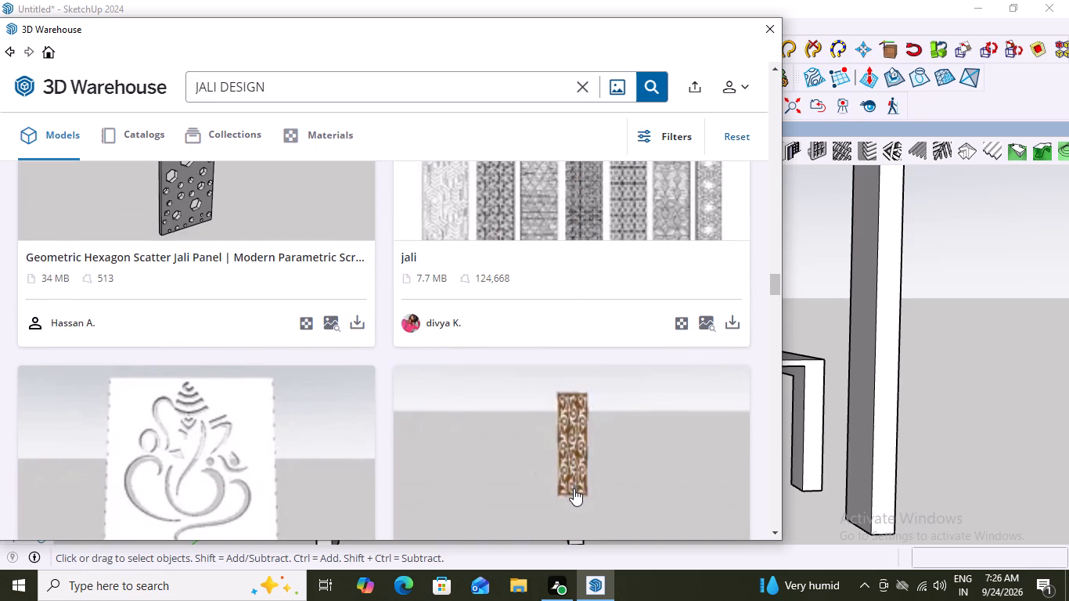
{"action": "scroll", "coordinate": [575, 454], "scroll_direction": "down", "scroll_amount": 4}
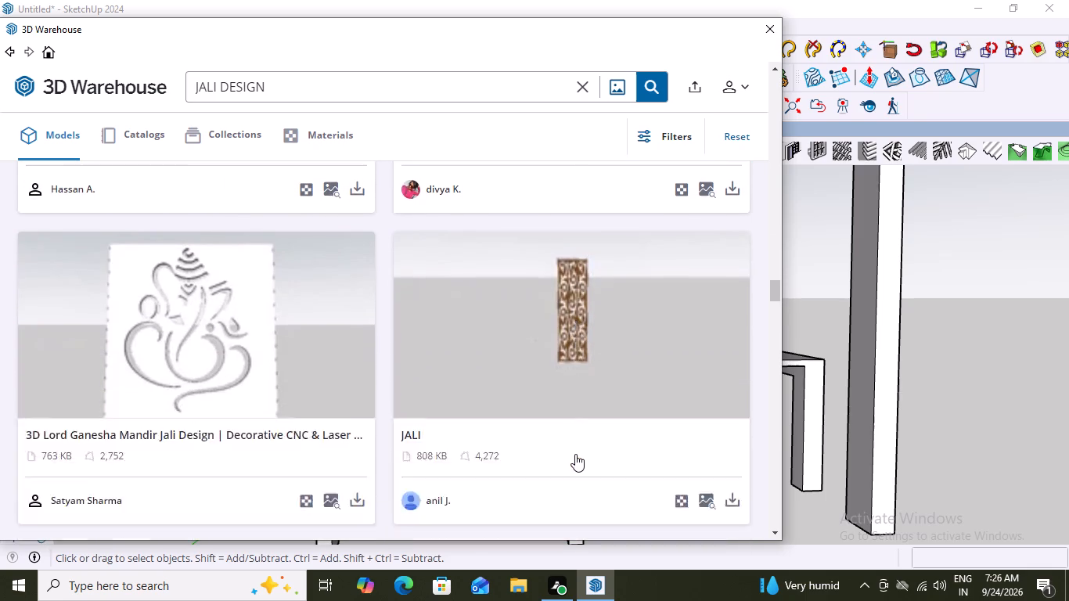
{"action": "scroll", "coordinate": [575, 454], "scroll_direction": "down", "scroll_amount": 9}
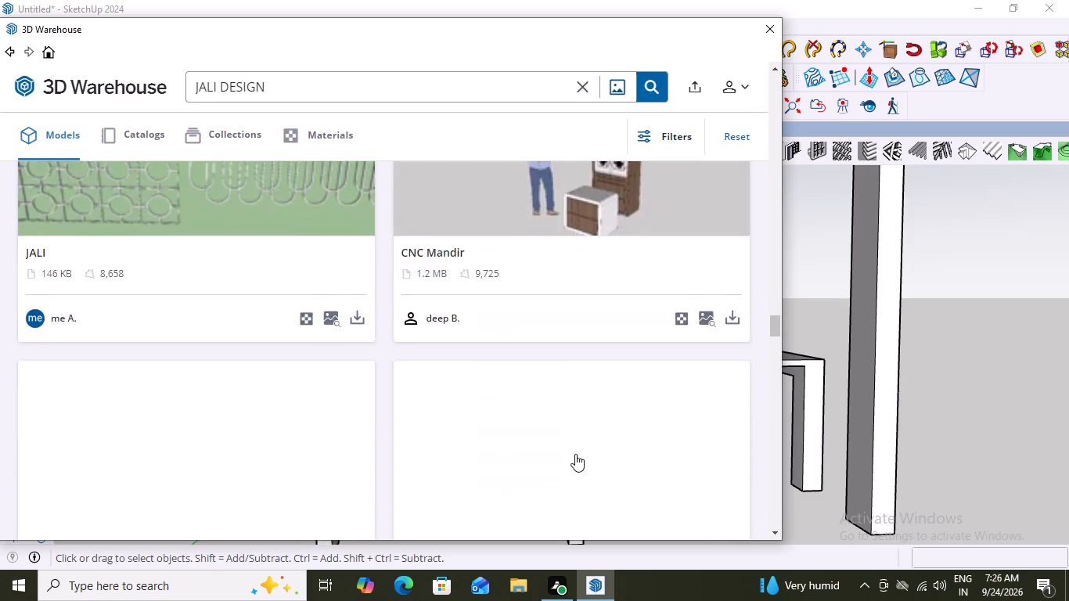
{"action": "scroll", "coordinate": [575, 454], "scroll_direction": "down", "scroll_amount": 7}
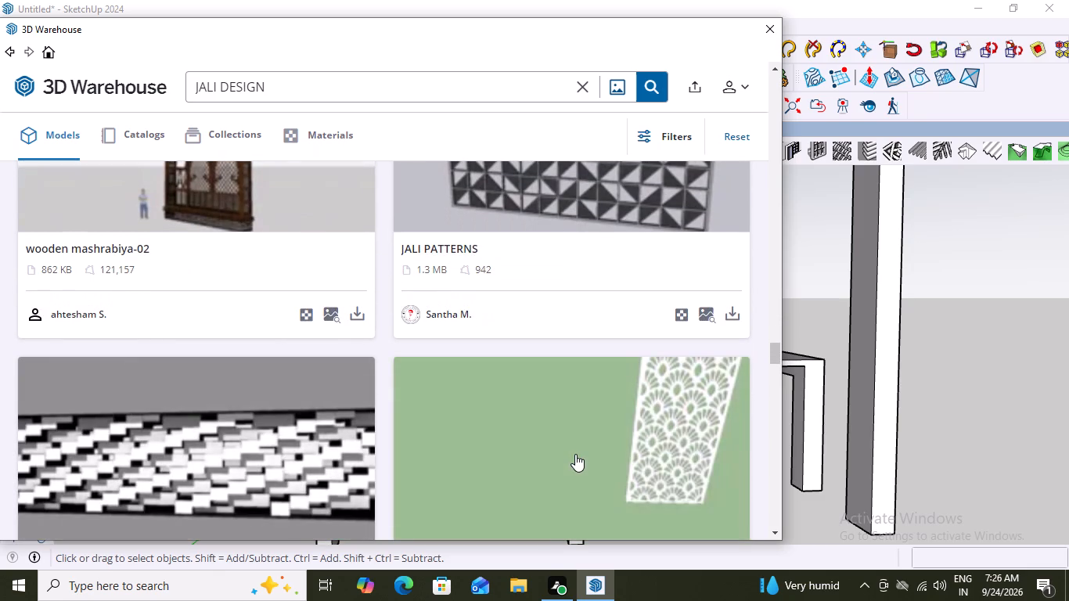
{"action": "scroll", "coordinate": [575, 454], "scroll_direction": "down", "scroll_amount": 1}
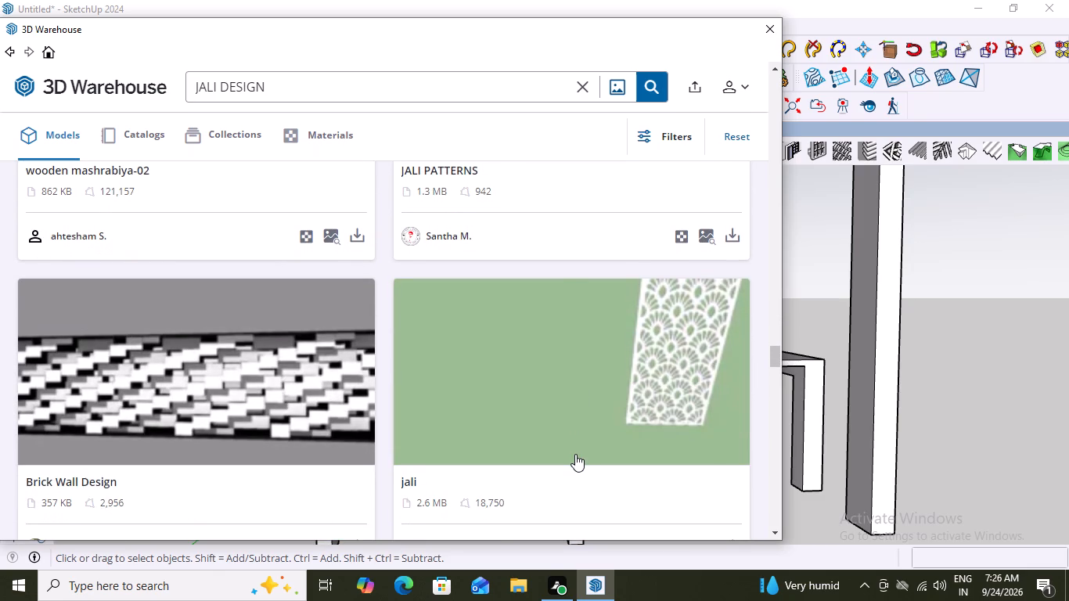
{"action": "scroll", "coordinate": [575, 454], "scroll_direction": "down", "scroll_amount": 3}
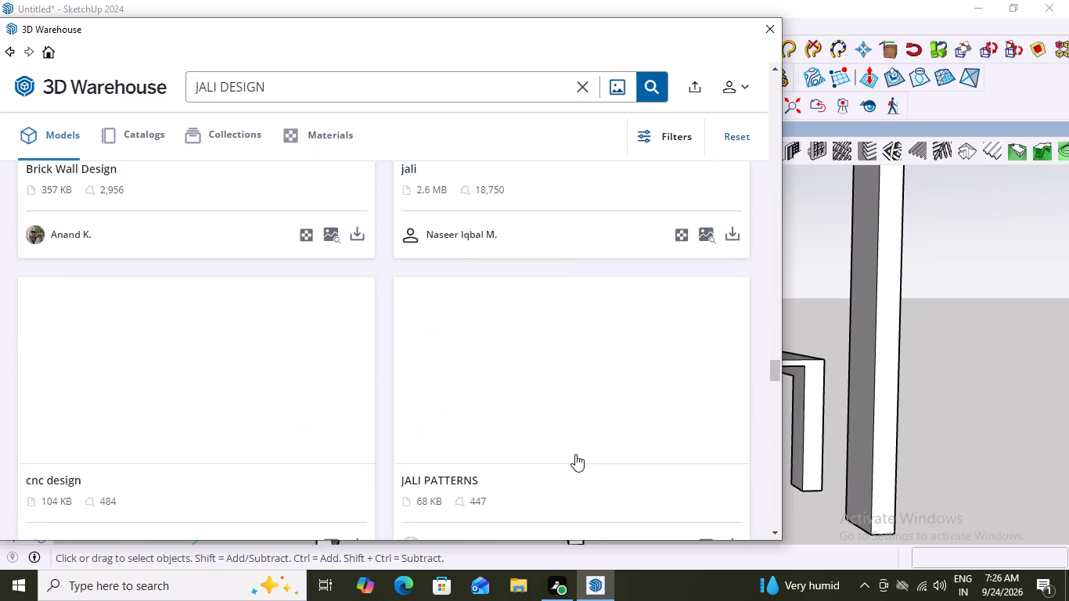
{"action": "scroll", "coordinate": [575, 454], "scroll_direction": "down", "scroll_amount": 6}
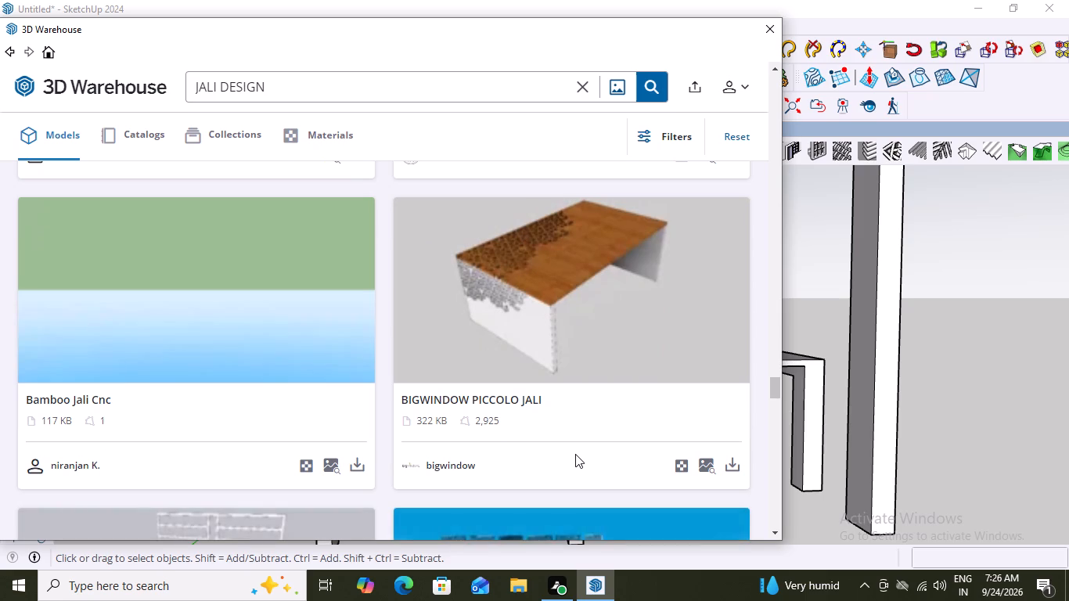
{"action": "scroll", "coordinate": [575, 454], "scroll_direction": "down", "scroll_amount": 11}
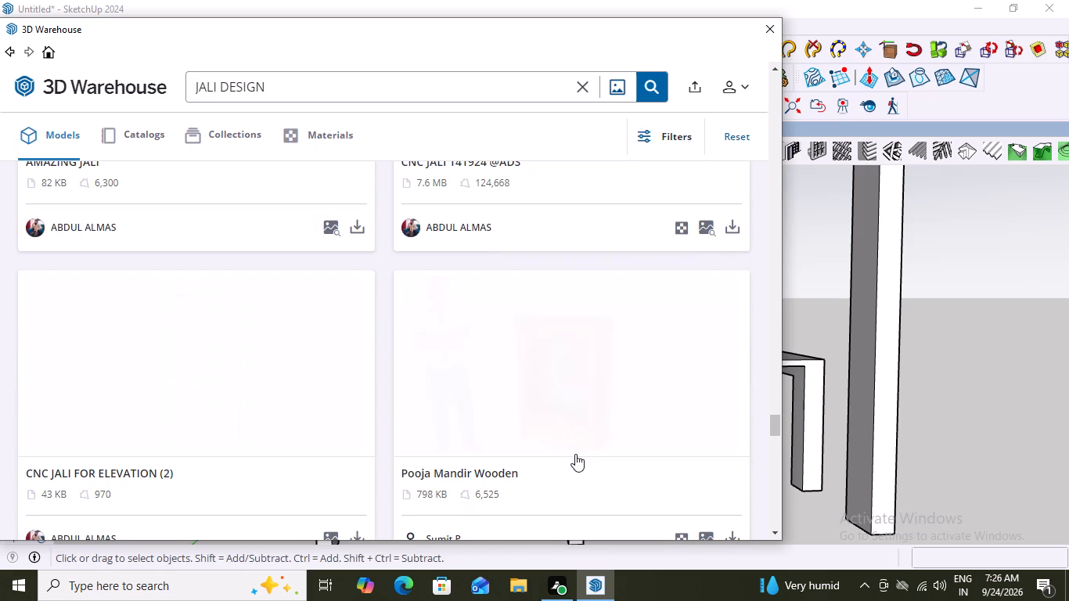
{"action": "scroll", "coordinate": [622, 380], "scroll_direction": "down", "scroll_amount": 3}
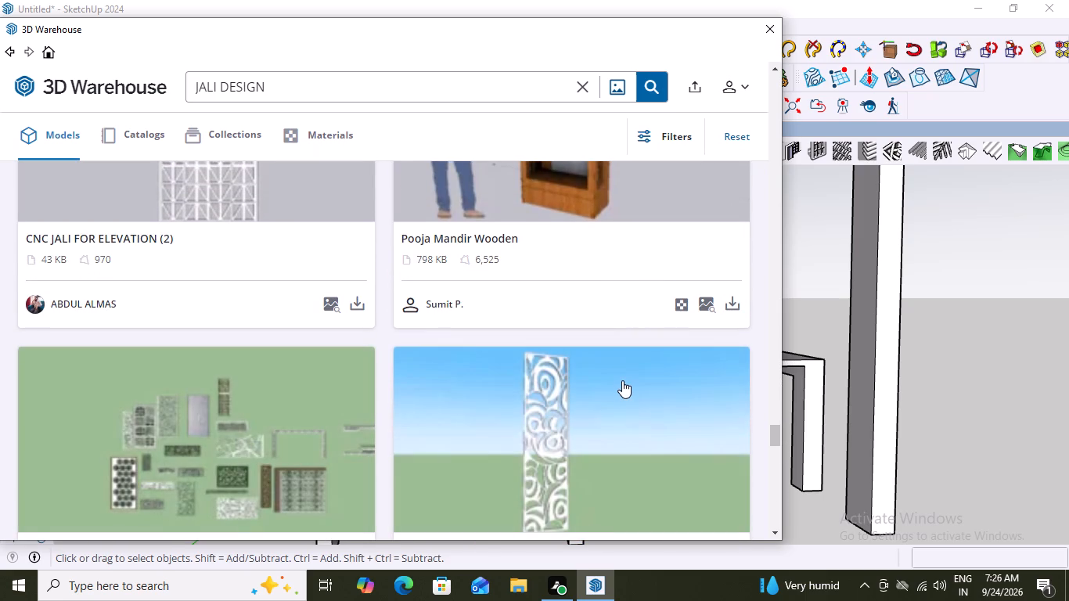
{"action": "scroll", "coordinate": [622, 380], "scroll_direction": "up", "scroll_amount": 20}
{"action": "scroll", "coordinate": [622, 380], "scroll_direction": "up", "scroll_amount": 11}
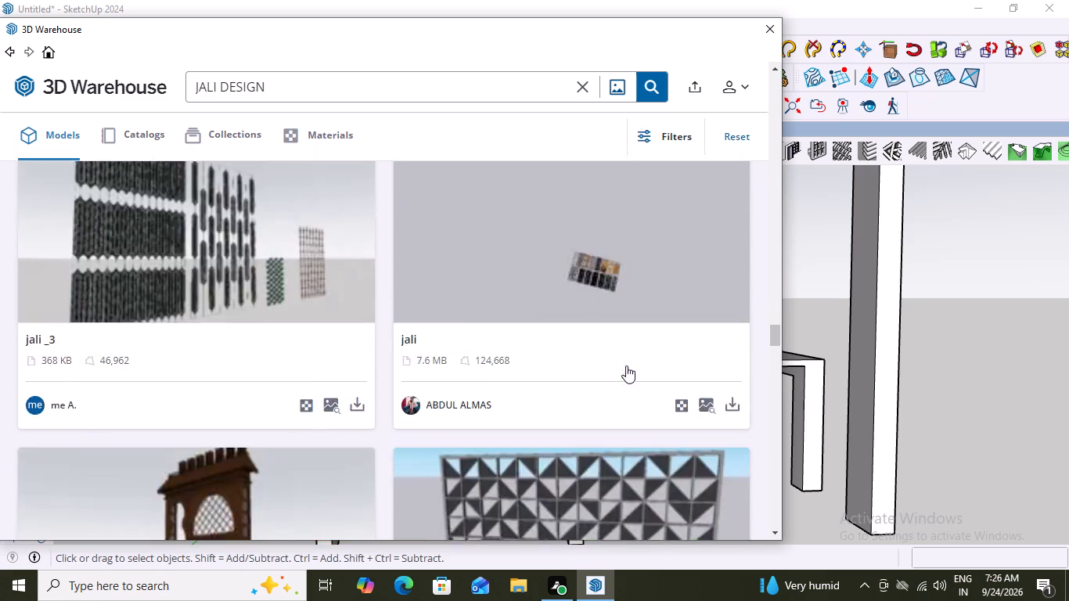
{"action": "scroll", "coordinate": [626, 365], "scroll_direction": "up", "scroll_amount": 15}
{"action": "scroll", "coordinate": [626, 365], "scroll_direction": "down", "scroll_amount": 4}
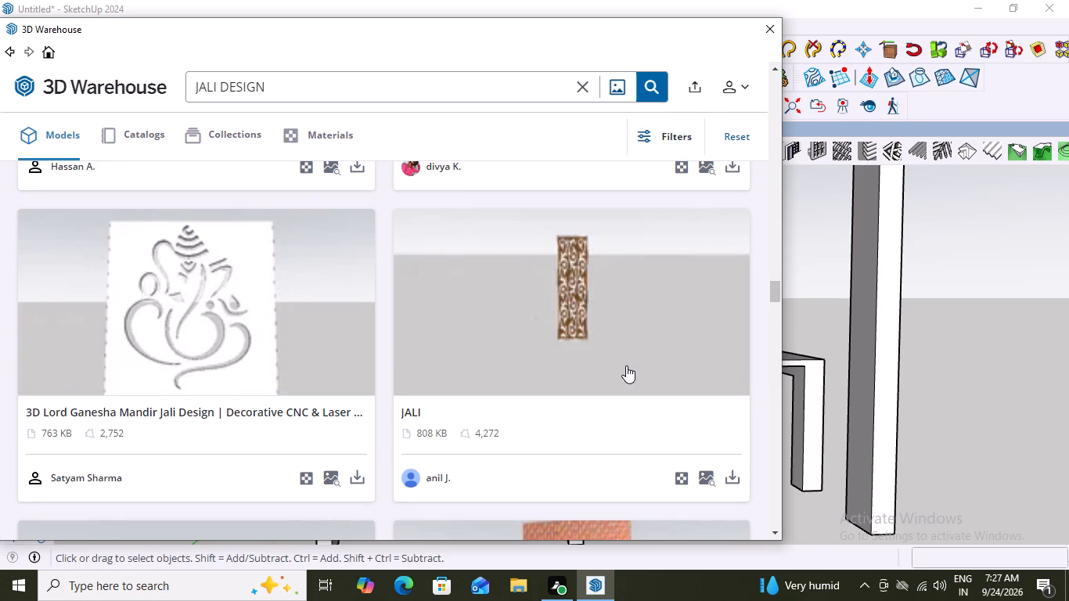
Browse back through the jali model results, comparing the screen patterns for one that suits the front elevation.
{"action": "scroll", "coordinate": [626, 365], "scroll_direction": "down", "scroll_amount": 5}
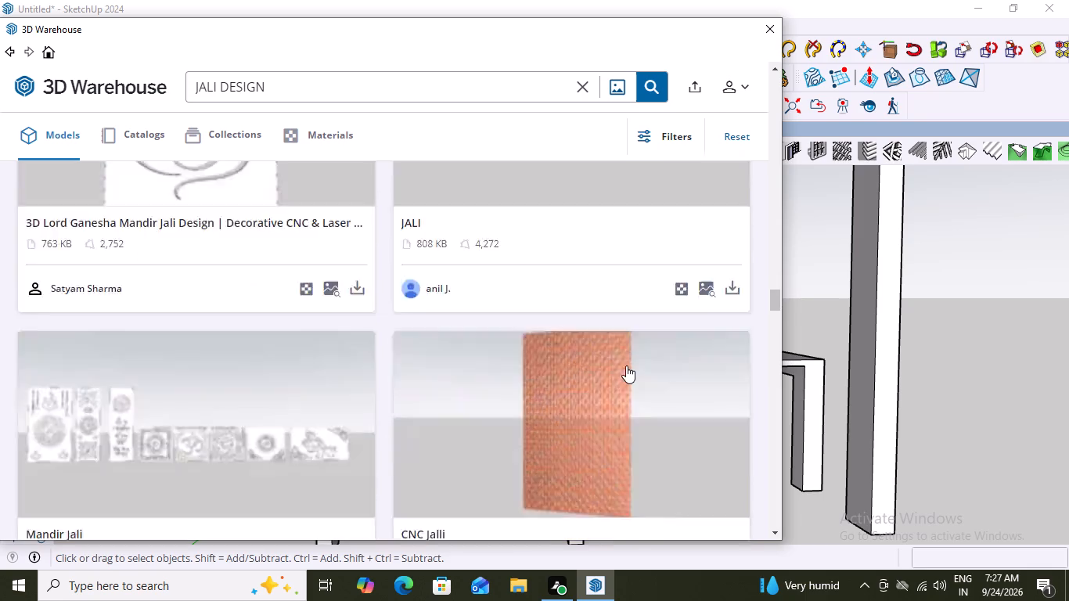
{"action": "scroll", "coordinate": [626, 365], "scroll_direction": "up", "scroll_amount": 20}
{"action": "scroll", "coordinate": [628, 364], "scroll_direction": "up", "scroll_amount": 3}
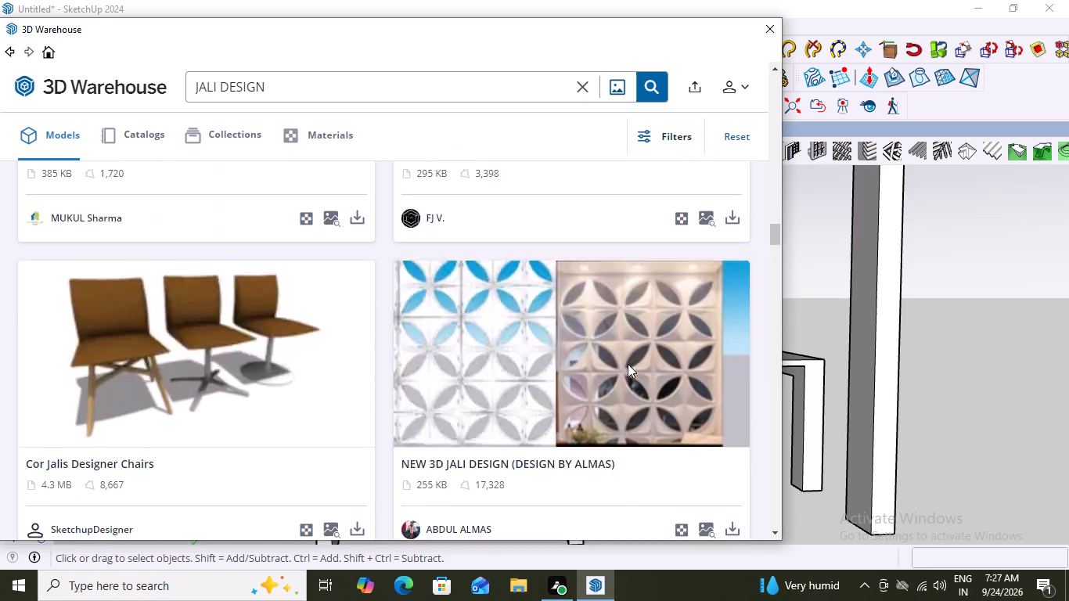
{"action": "scroll", "coordinate": [628, 364], "scroll_direction": "up", "scroll_amount": 20}
{"action": "scroll", "coordinate": [628, 364], "scroll_direction": "up", "scroll_amount": 7}
{"action": "middle_click", "coordinate": [628, 364]}
{"action": "scroll", "coordinate": [633, 297], "scroll_direction": "up", "scroll_amount": 7}
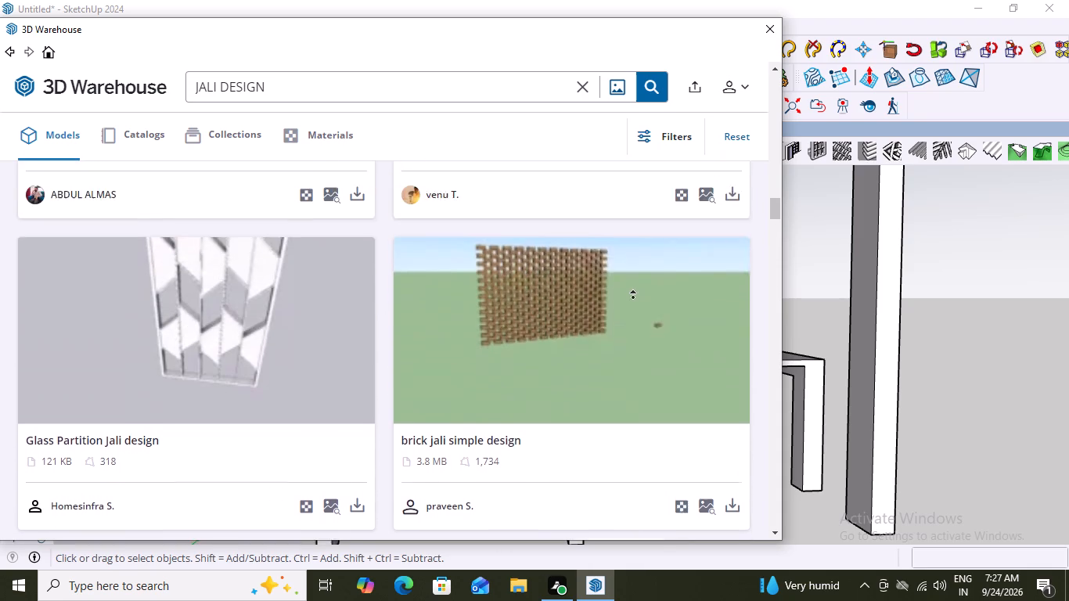
{"action": "scroll", "coordinate": [633, 297], "scroll_direction": "up", "scroll_amount": 20}
{"action": "scroll", "coordinate": [633, 297], "scroll_direction": "up", "scroll_amount": 20}
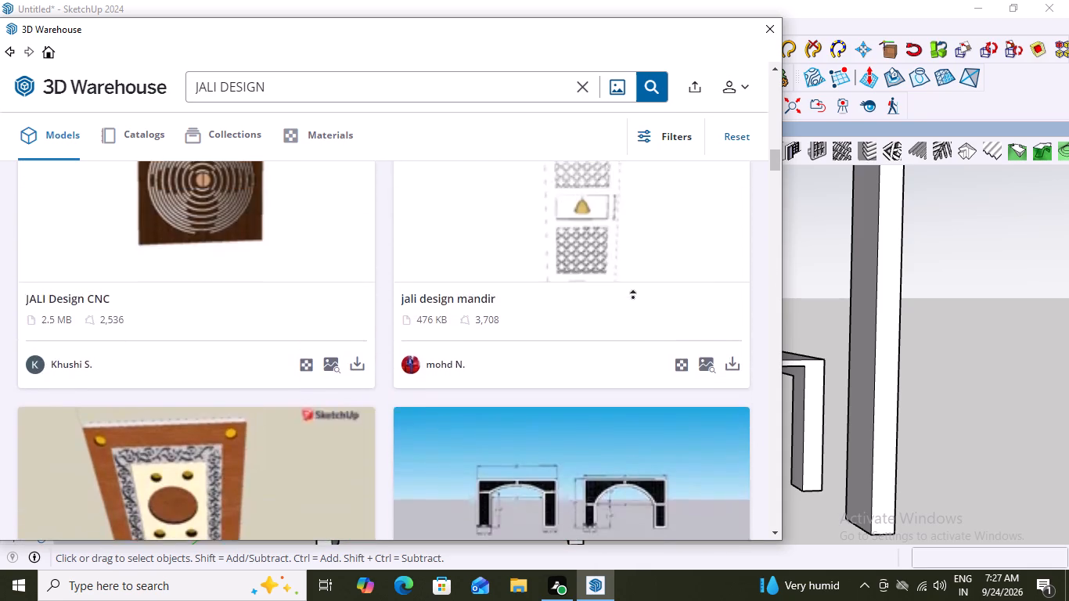
{"action": "scroll", "coordinate": [633, 297], "scroll_direction": "up", "scroll_amount": 20}
{"action": "scroll", "coordinate": [633, 297], "scroll_direction": "up", "scroll_amount": 20}
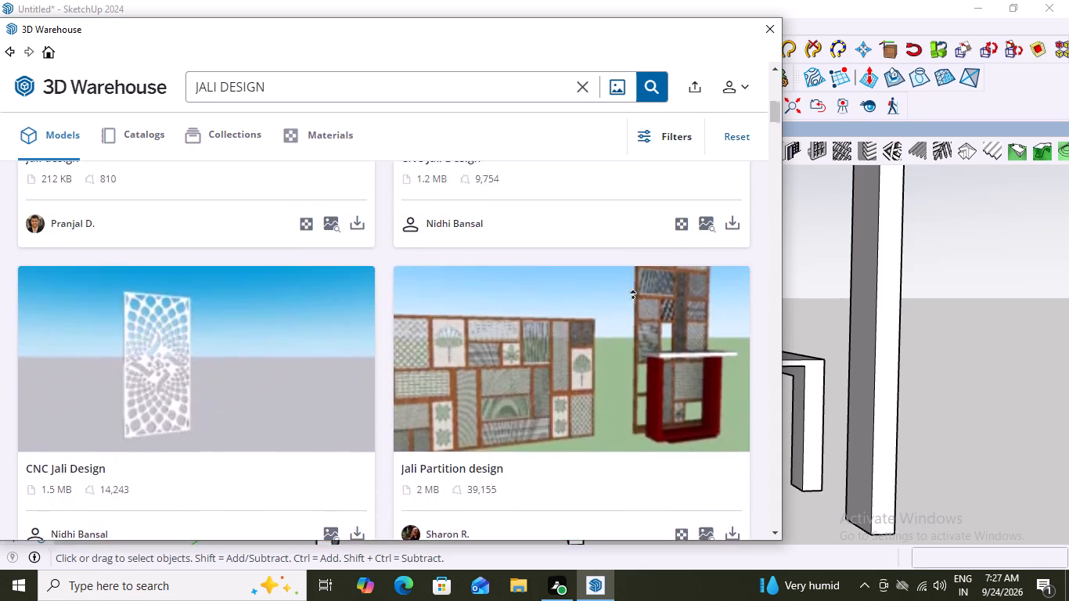
{"action": "scroll", "coordinate": [633, 297], "scroll_direction": "up", "scroll_amount": 9}
Load the 1.2 MB CNC Jali Design with the white leaf-scroll pattern into the model and place it beside the house.
{"action": "scroll", "coordinate": [633, 297], "scroll_direction": "down", "scroll_amount": 8}
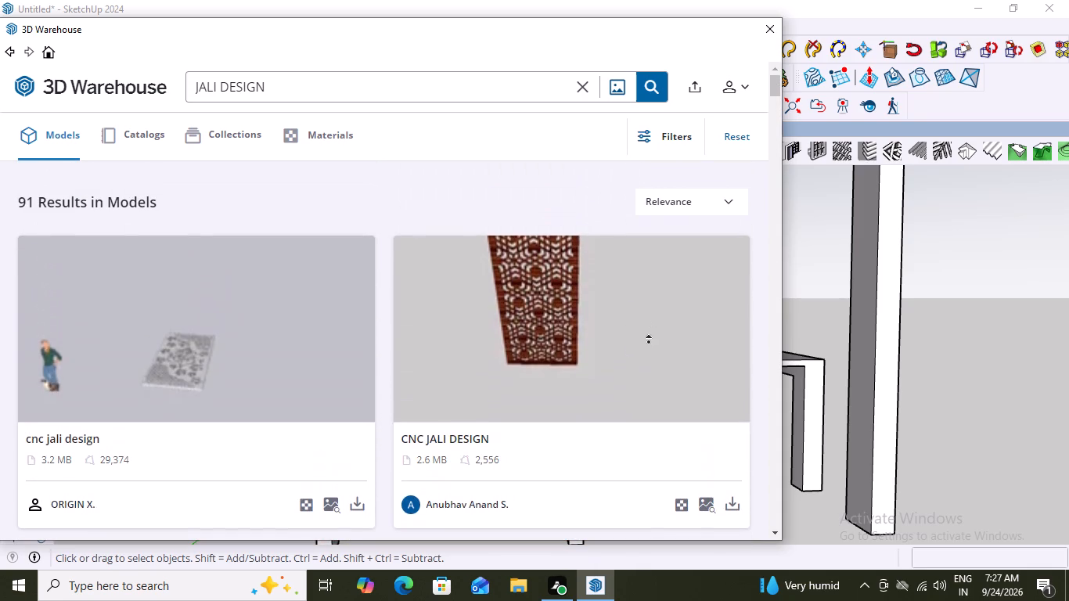
{"action": "scroll", "coordinate": [610, 377], "scroll_direction": "down", "scroll_amount": 12}
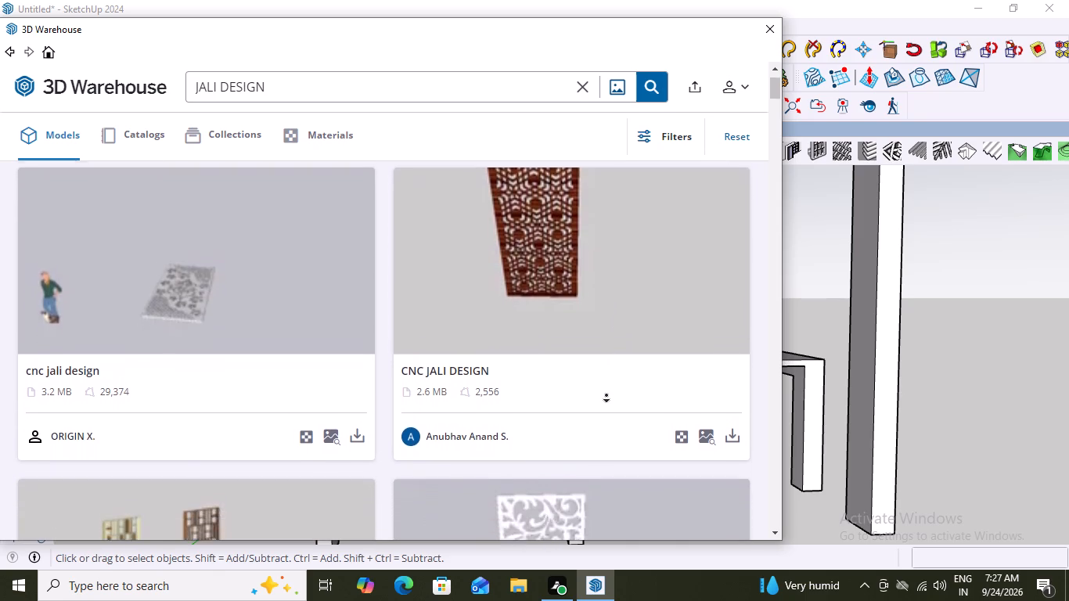
{"action": "scroll", "coordinate": [608, 405], "scroll_direction": "down", "scroll_amount": 4}
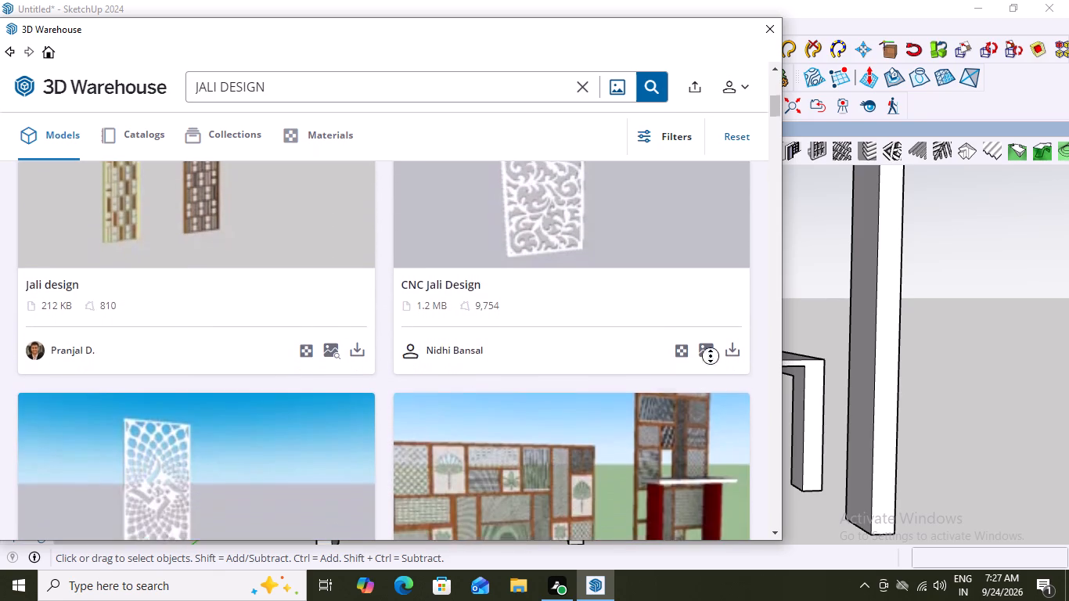
{"action": "left_click", "coordinate": [735, 362]}
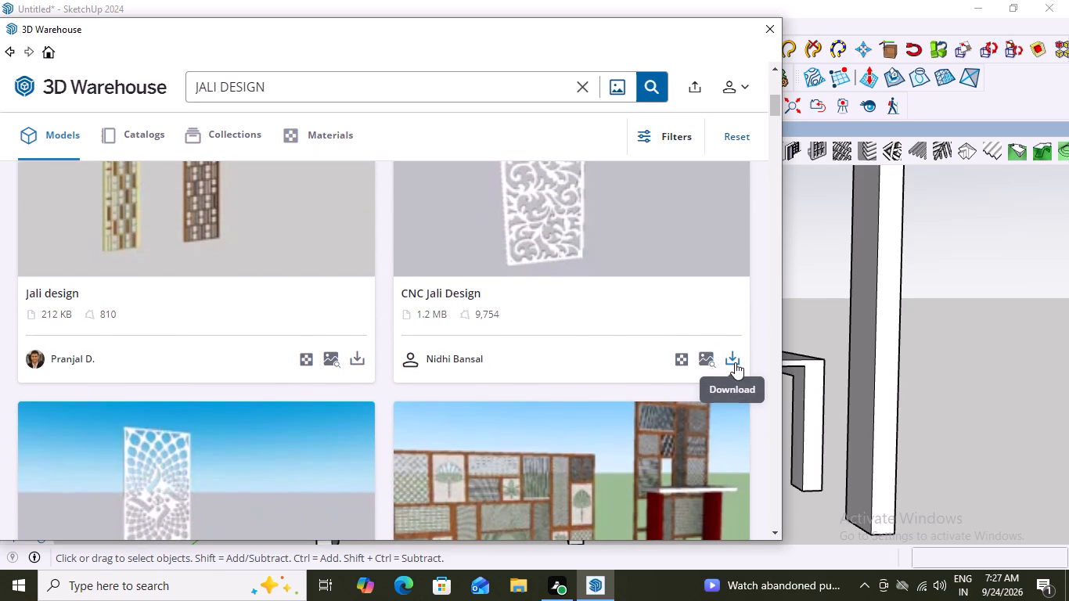
{"action": "left_click", "coordinate": [735, 362]}
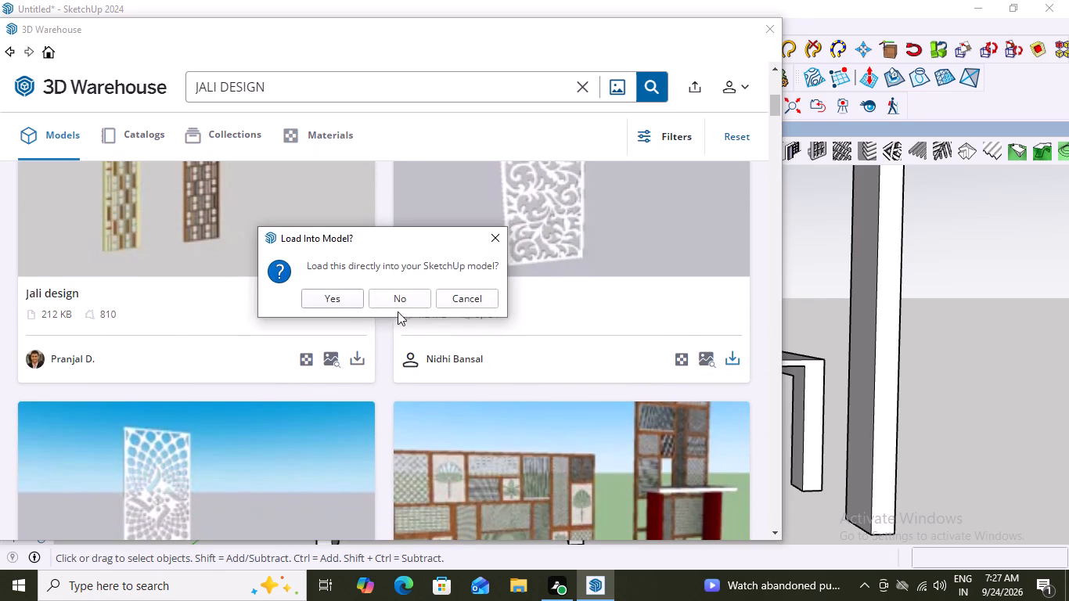
{"action": "left_click", "coordinate": [333, 300]}
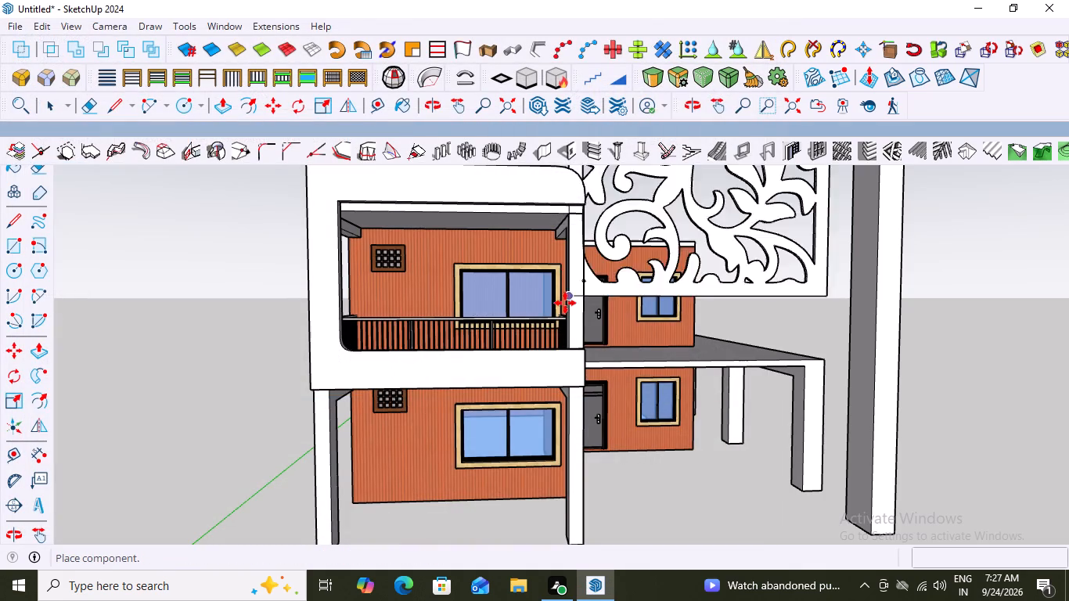
{"action": "scroll", "coordinate": [512, 341], "scroll_direction": "down", "scroll_amount": 15}
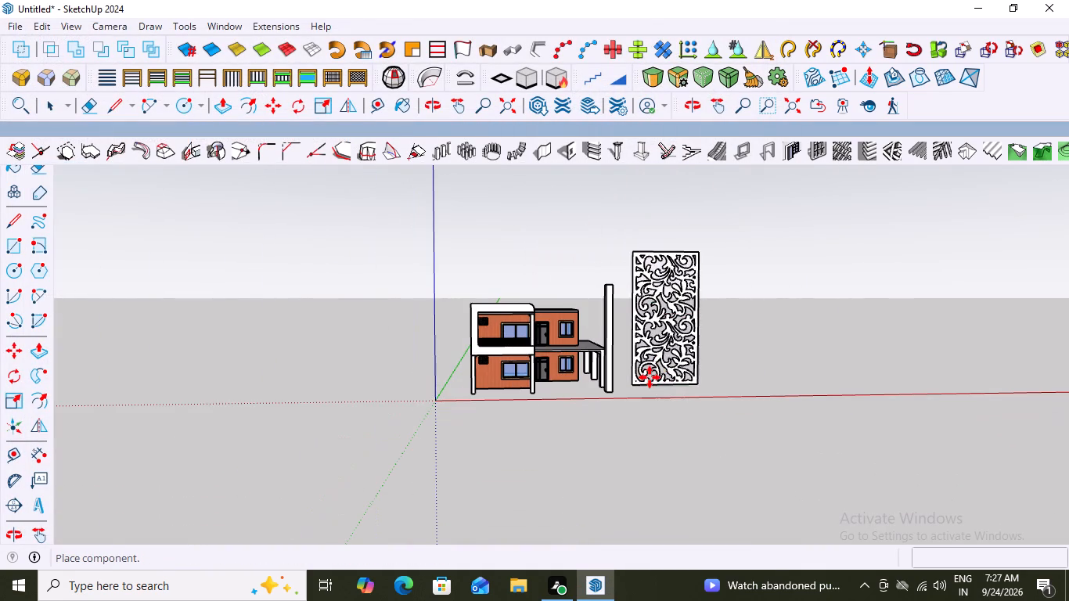
{"action": "left_click", "coordinate": [650, 377]}
{"action": "scroll", "coordinate": [715, 385], "scroll_direction": "up", "scroll_amount": 8}
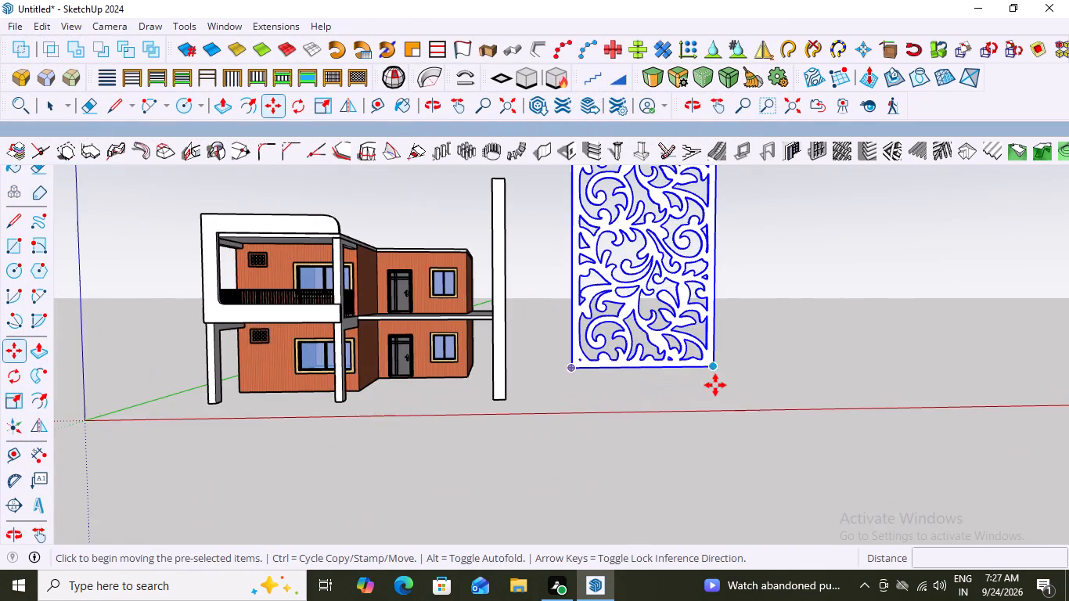
{"action": "key", "text": "space"}
Examine the jali panel's size and position against the house from the front, sides and above.
{"action": "scroll", "coordinate": [725, 380], "scroll_direction": "down", "scroll_amount": 8}
{"action": "scroll", "coordinate": [694, 303], "scroll_direction": "up", "scroll_amount": 4}
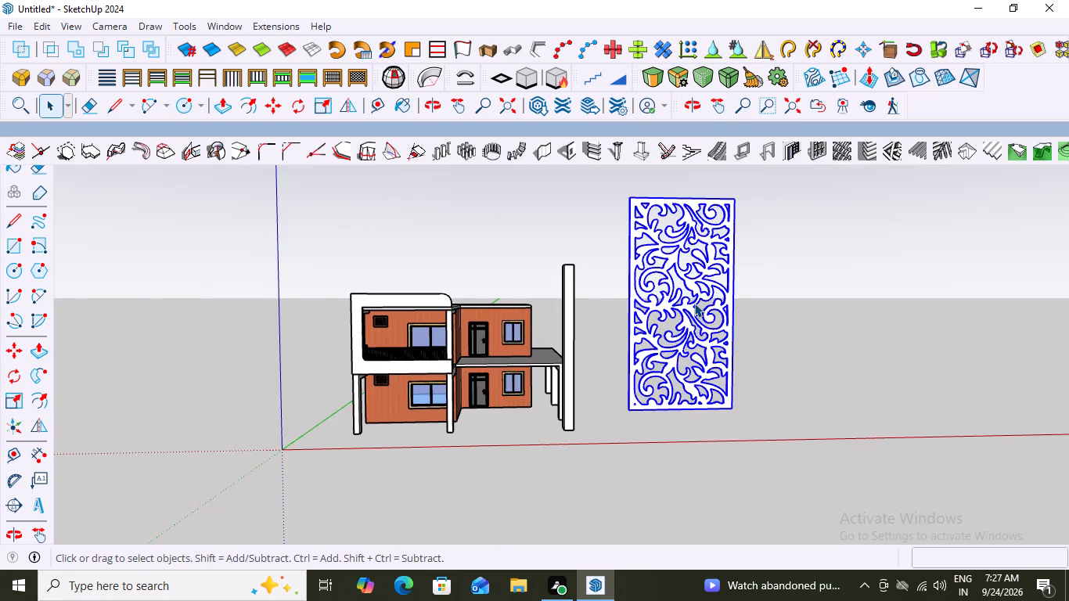
{"action": "scroll", "coordinate": [741, 327], "scroll_direction": "up", "scroll_amount": 3}
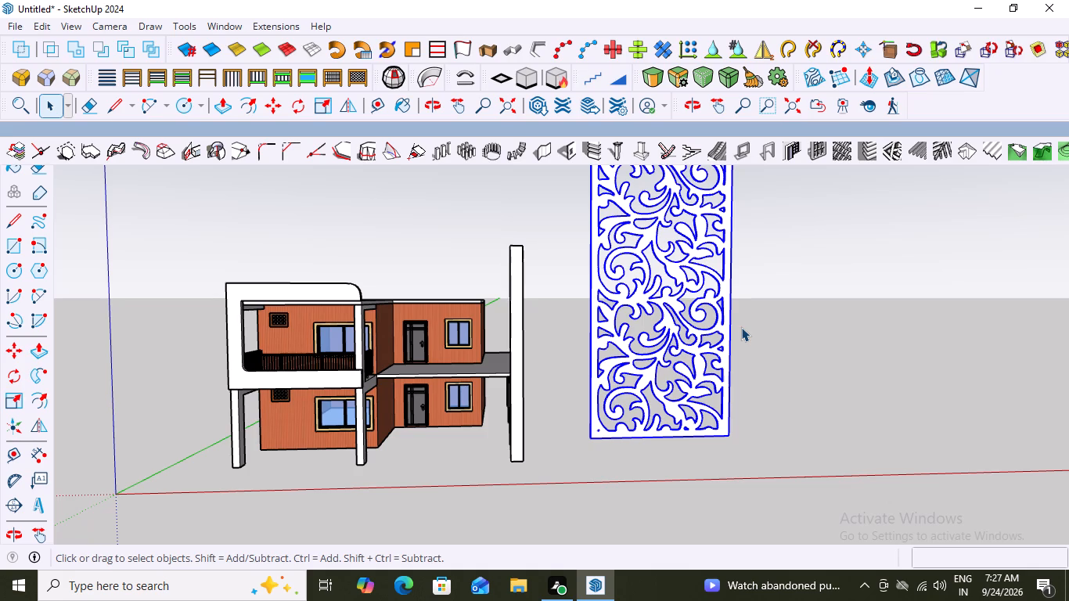
{"action": "scroll", "coordinate": [741, 327], "scroll_direction": "down", "scroll_amount": 7}
{"action": "scroll", "coordinate": [786, 358], "scroll_direction": "up", "scroll_amount": 3}
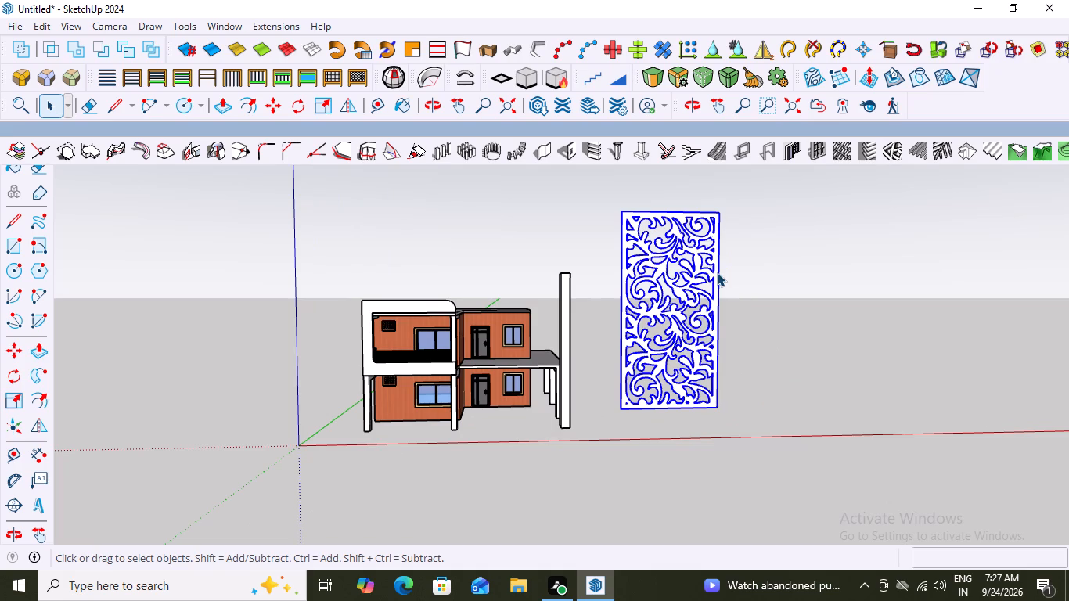
{"action": "key", "text": "s"}
{"action": "scroll", "coordinate": [776, 228], "scroll_direction": "down", "scroll_amount": 2}
{"action": "middle_click_drag", "start_coordinate": [776, 262], "coordinate": [769, 266]}
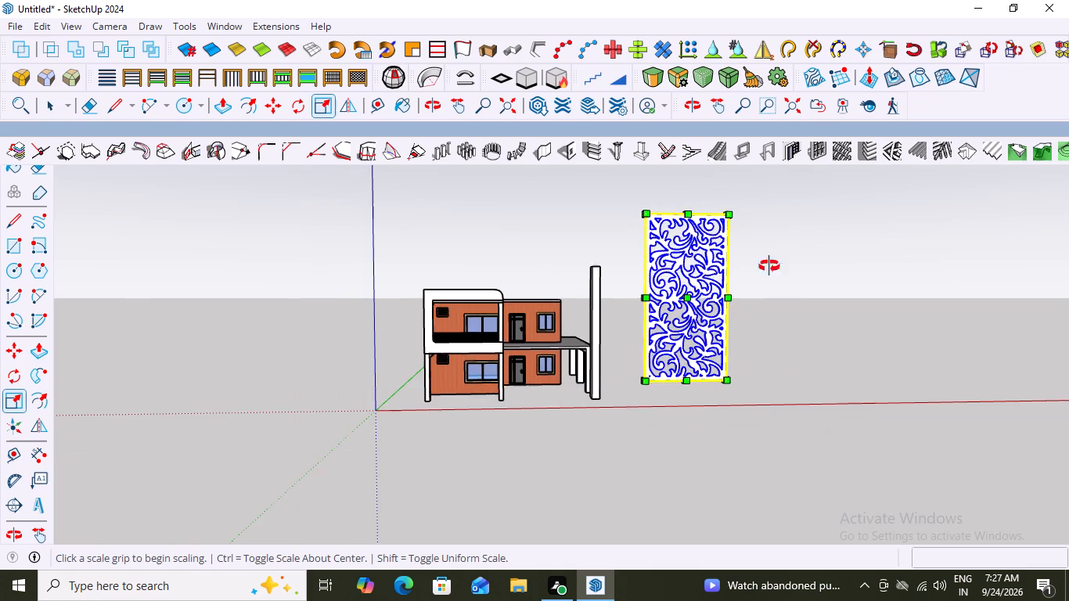
{"action": "middle_click_drag", "start_coordinate": [769, 266], "coordinate": [372, 327]}
{"action": "scroll", "coordinate": [429, 368], "scroll_direction": "up", "scroll_amount": 2}
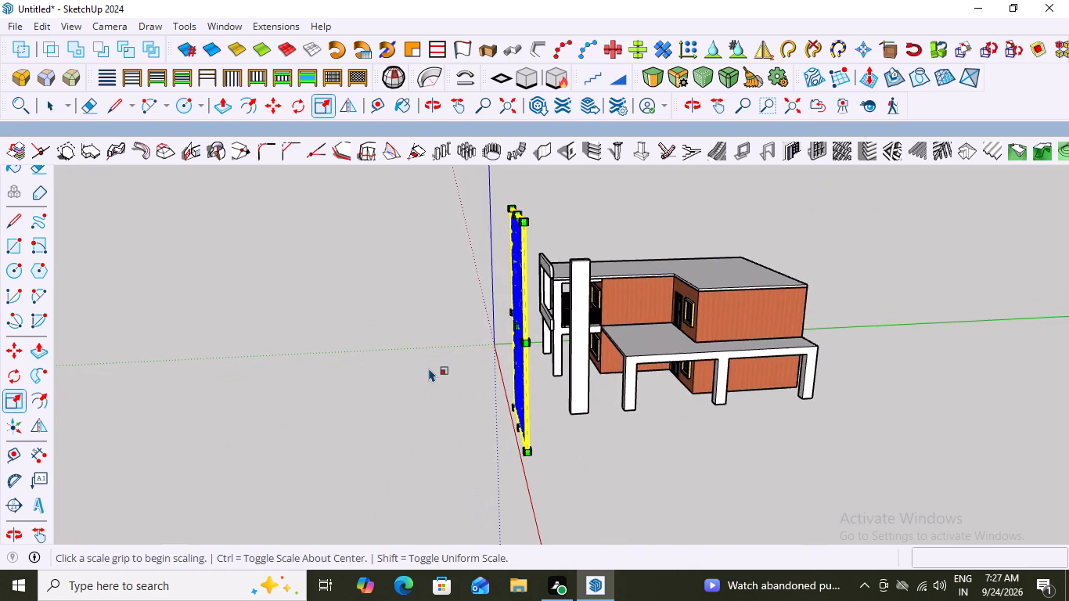
{"action": "scroll", "coordinate": [429, 368], "scroll_direction": "down", "scroll_amount": 8}
{"action": "middle_click_drag", "start_coordinate": [430, 387], "coordinate": [984, 396]}
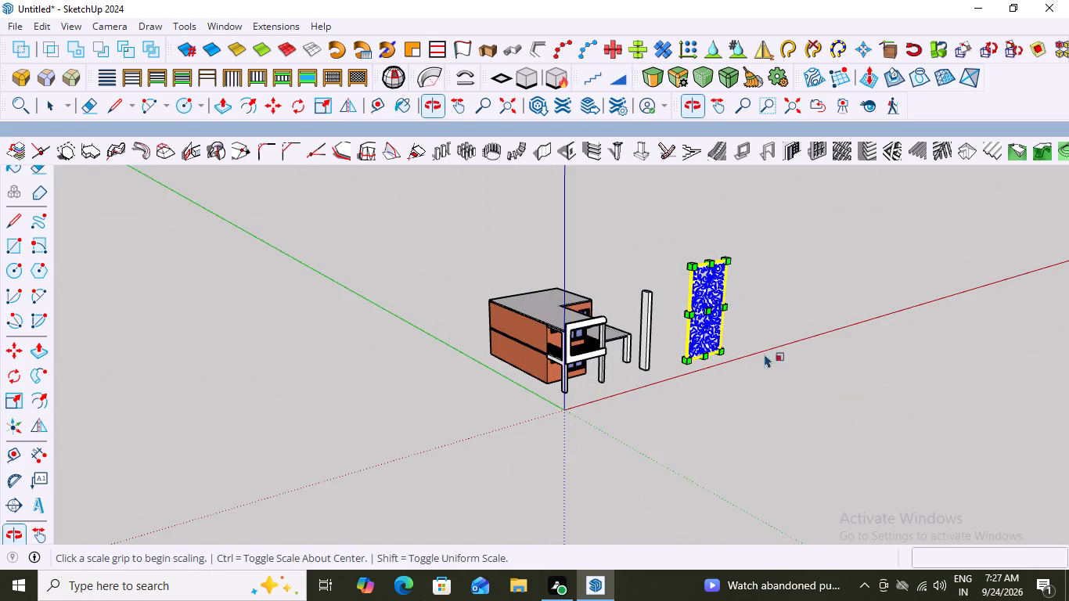
{"action": "scroll", "coordinate": [675, 312], "scroll_direction": "up", "scroll_amount": 8}
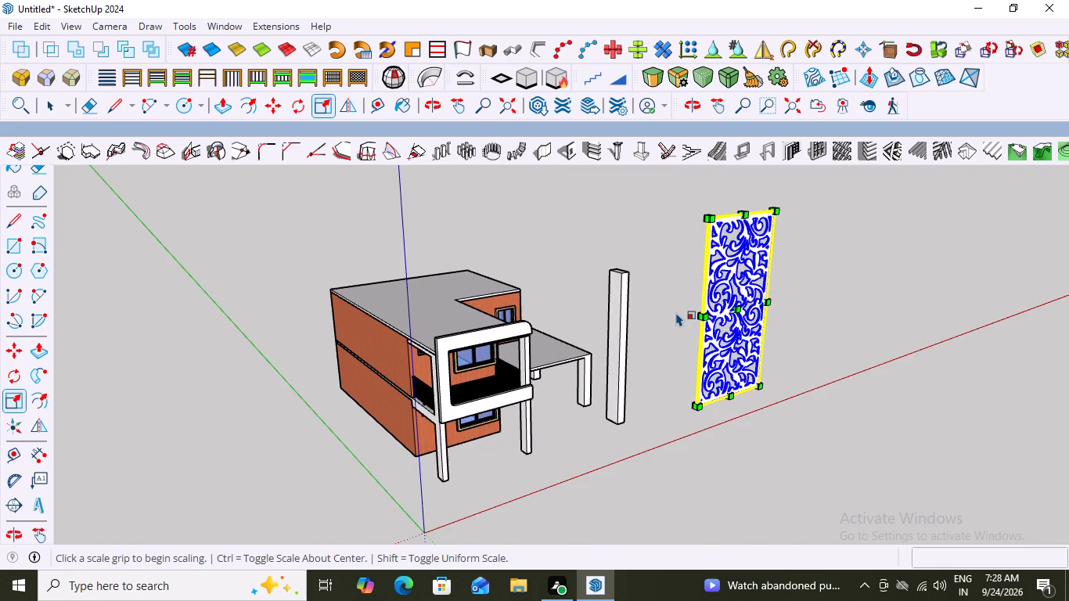
{"action": "scroll", "coordinate": [676, 312], "scroll_direction": "down", "scroll_amount": 5}
{"action": "middle_click_drag", "start_coordinate": [758, 441], "coordinate": [527, 424]}
{"action": "scroll", "coordinate": [866, 365], "scroll_direction": "down", "scroll_amount": 2}
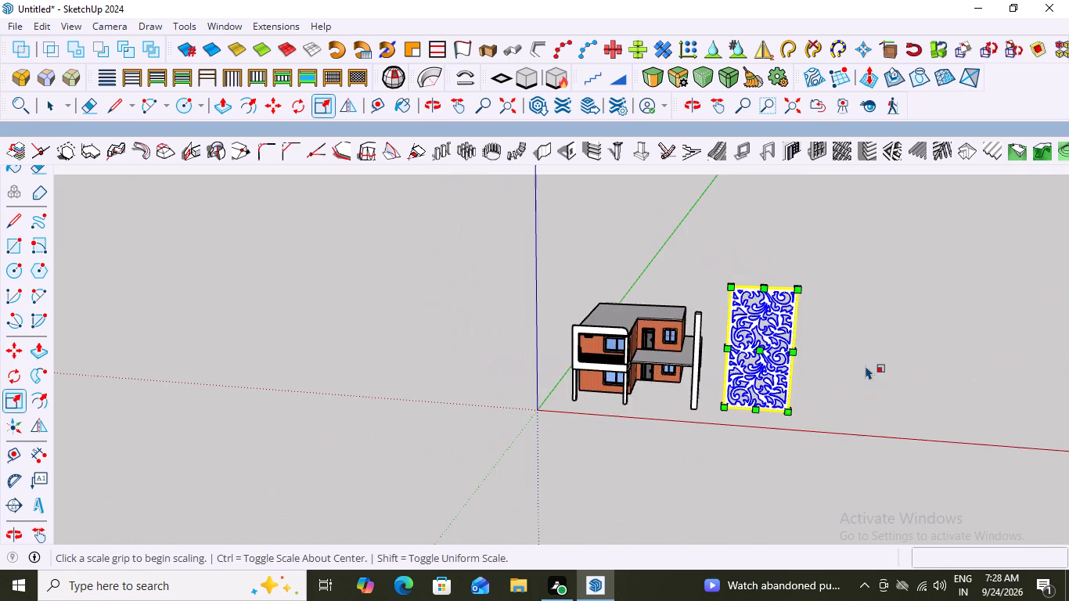
{"action": "scroll", "coordinate": [866, 365], "scroll_direction": "down", "scroll_amount": 1}
{"action": "middle_click_drag", "start_coordinate": [866, 365], "coordinate": [707, 362]}
{"action": "scroll", "coordinate": [773, 400], "scroll_direction": "up", "scroll_amount": 2}
{"action": "middle_click_drag", "start_coordinate": [773, 400], "coordinate": [593, 423]}
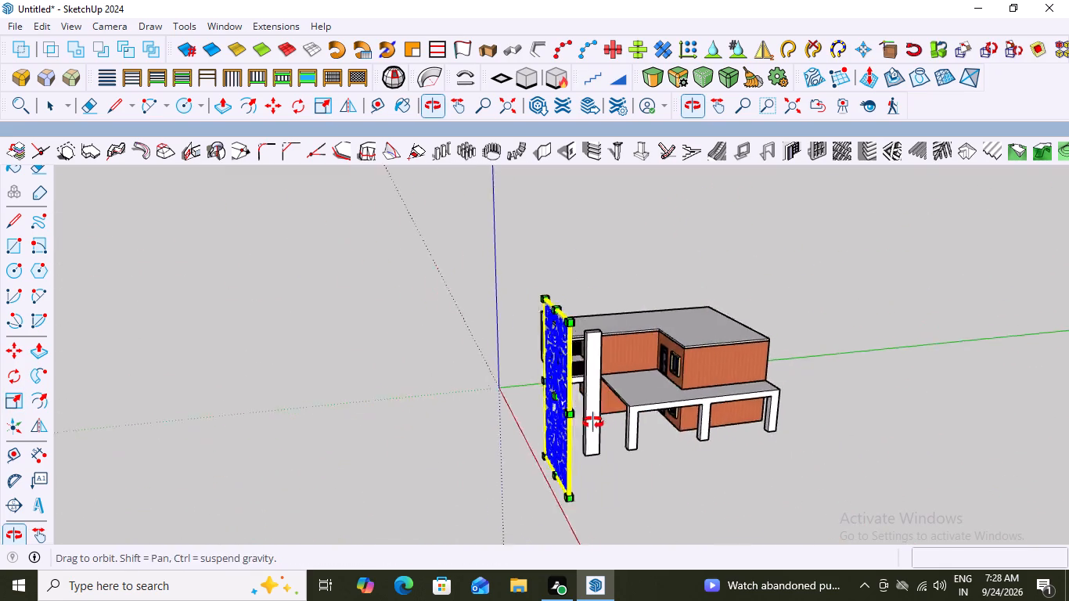
{"action": "middle_click_drag", "start_coordinate": [593, 423], "coordinate": [575, 423]}
{"action": "scroll", "coordinate": [455, 436], "scroll_direction": "up", "scroll_amount": 5}
{"action": "scroll", "coordinate": [508, 452], "scroll_direction": "down", "scroll_amount": 13}
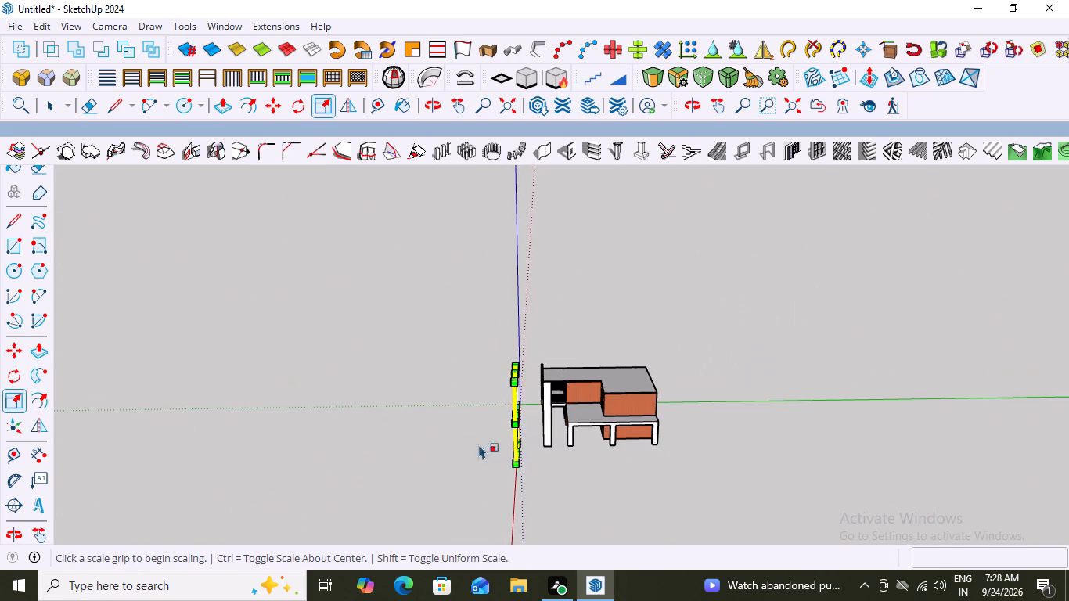
{"action": "middle_click_drag", "start_coordinate": [444, 439], "coordinate": [826, 428]}
{"action": "scroll", "coordinate": [474, 450], "scroll_direction": "down", "scroll_amount": 1}
{"action": "scroll", "coordinate": [664, 384], "scroll_direction": "up", "scroll_amount": 6}
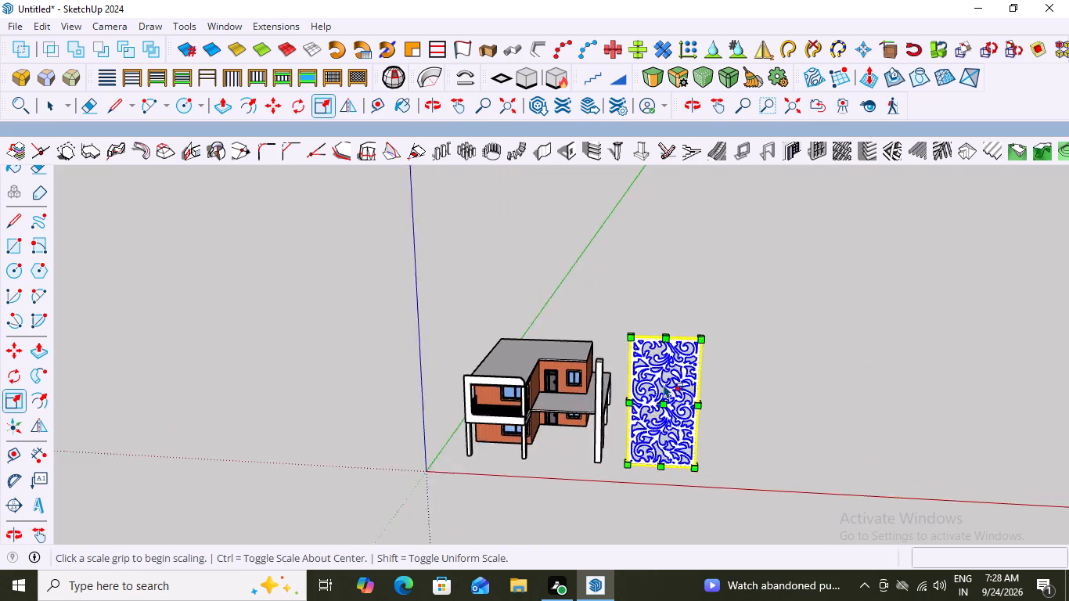
{"action": "scroll", "coordinate": [664, 384], "scroll_direction": "up", "scroll_amount": 2}
{"action": "scroll", "coordinate": [664, 384], "scroll_direction": "down", "scroll_amount": 2}
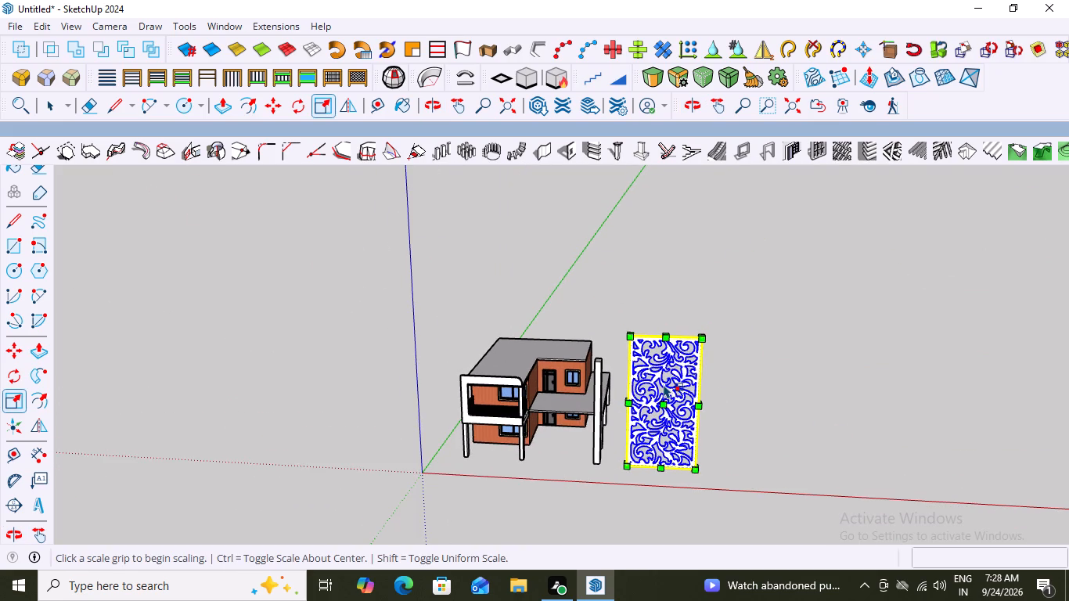
Scale the jali panel down uniformly about its opposite bottom corner to about 0.49, and again by about 0.95.
{"action": "middle_click_drag", "start_coordinate": [629, 434], "coordinate": [686, 441]}
{"action": "scroll", "coordinate": [633, 404], "scroll_direction": "up", "scroll_amount": 7}
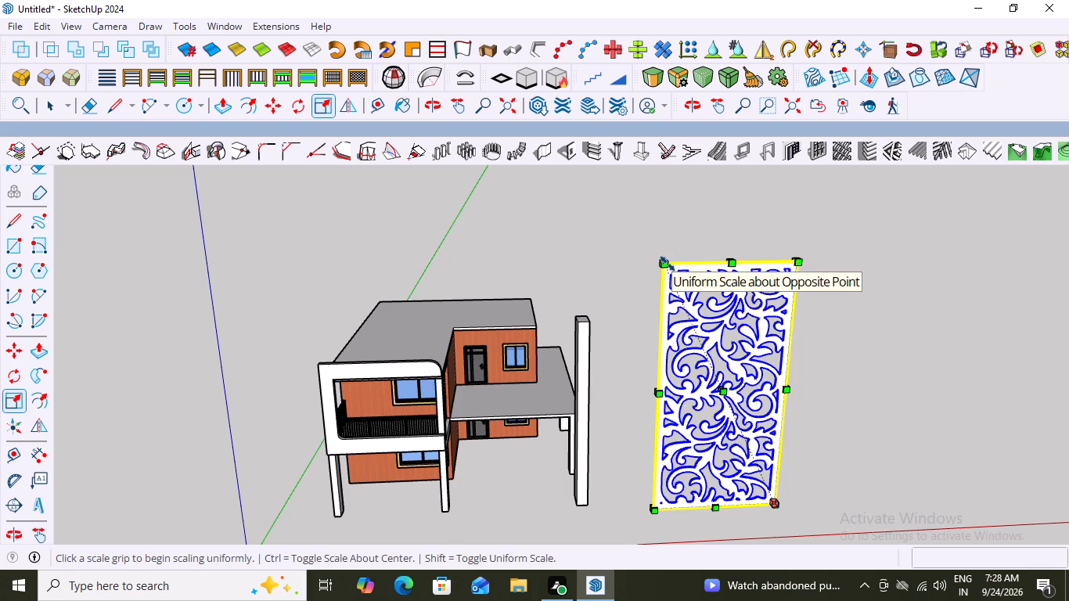
{"action": "left_click_drag", "start_coordinate": [668, 264], "coordinate": [677, 411]}
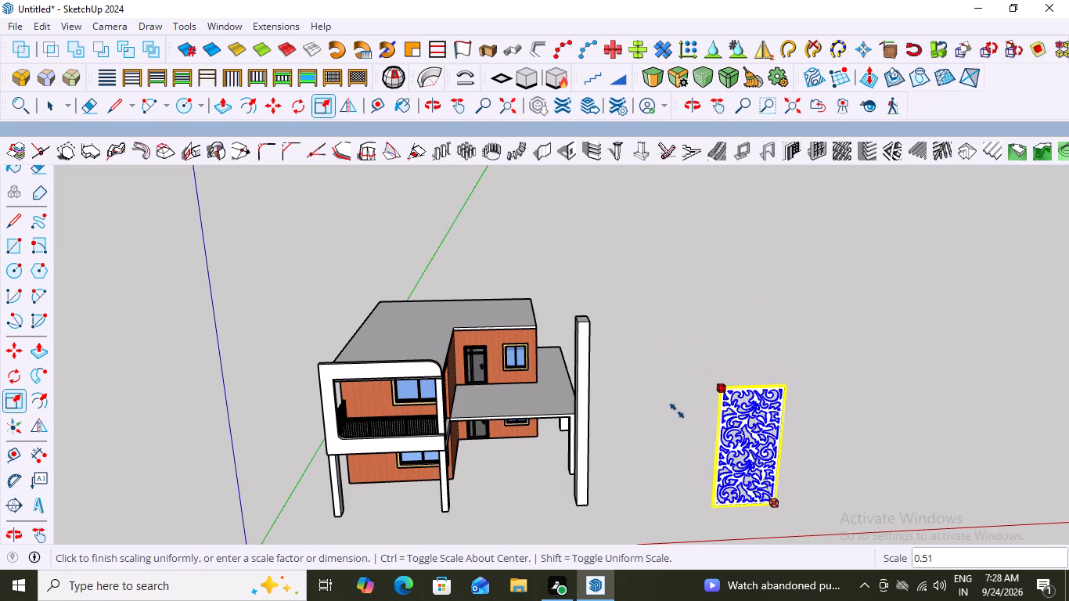
{"action": "left_click_drag", "start_coordinate": [677, 411], "coordinate": [678, 413]}
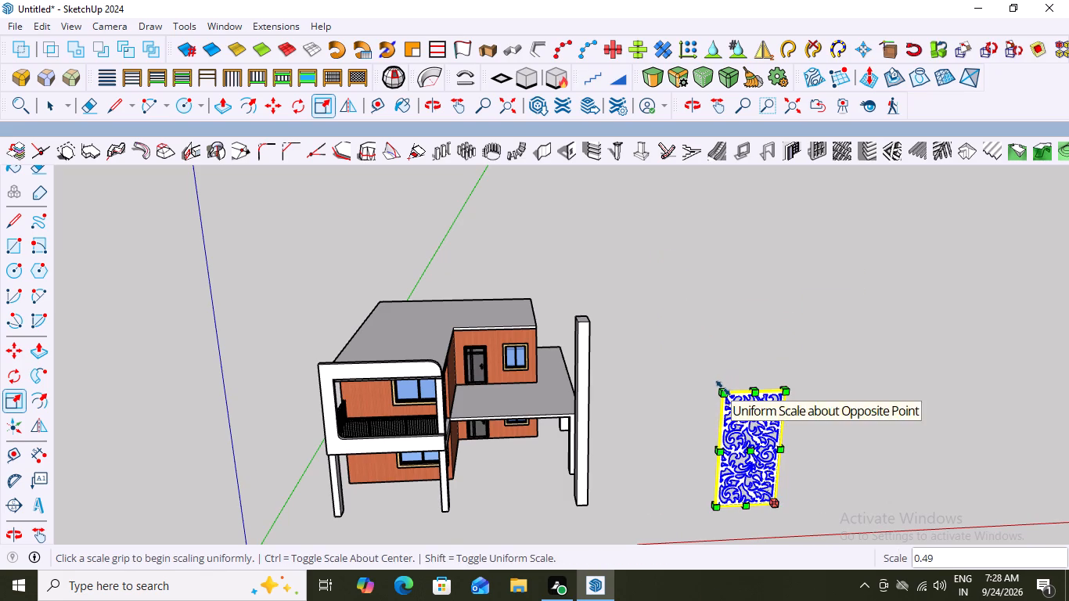
{"action": "left_click_drag", "start_coordinate": [723, 388], "coordinate": [725, 400]}
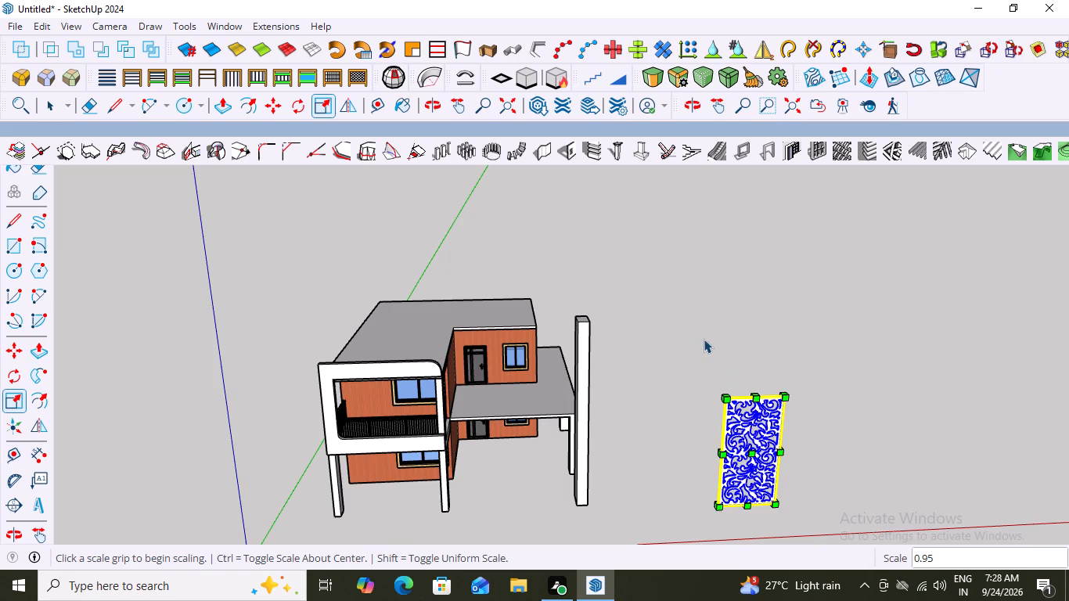
{"action": "key", "text": "space"}
Move the jali panel by its bottom outer corner about 46' 11" onto the front balcony opening's ledge, against the column at the rounded end.
{"action": "scroll", "coordinate": [758, 365], "scroll_direction": "down", "scroll_amount": 5}
{"action": "middle_click_drag", "start_coordinate": [531, 436], "coordinate": [526, 387]}
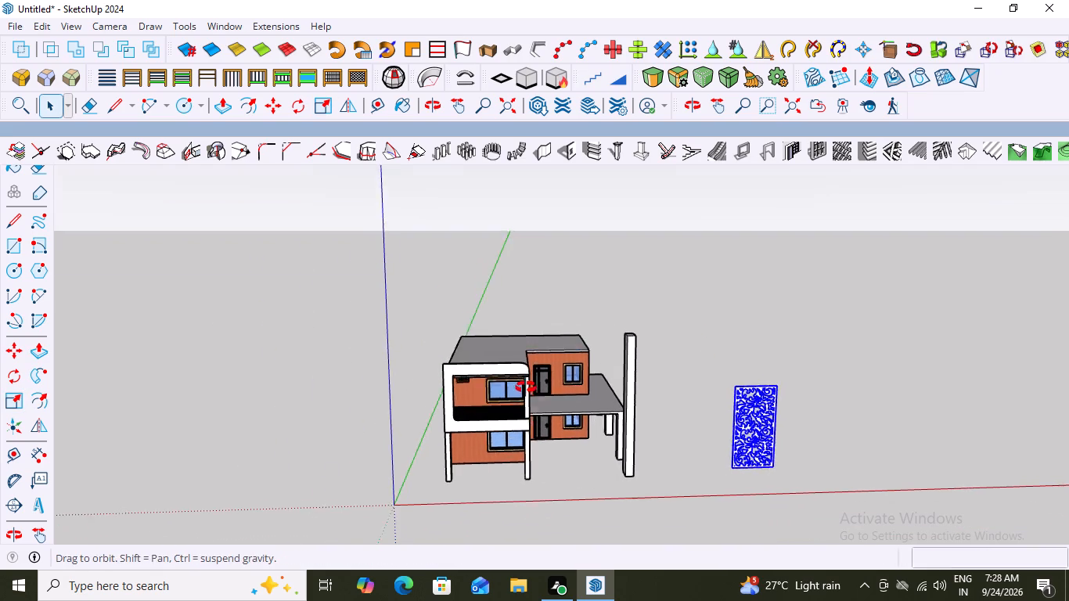
{"action": "middle_click_drag", "start_coordinate": [526, 387], "coordinate": [527, 370]}
{"action": "scroll", "coordinate": [819, 490], "scroll_direction": "up", "scroll_amount": 4}
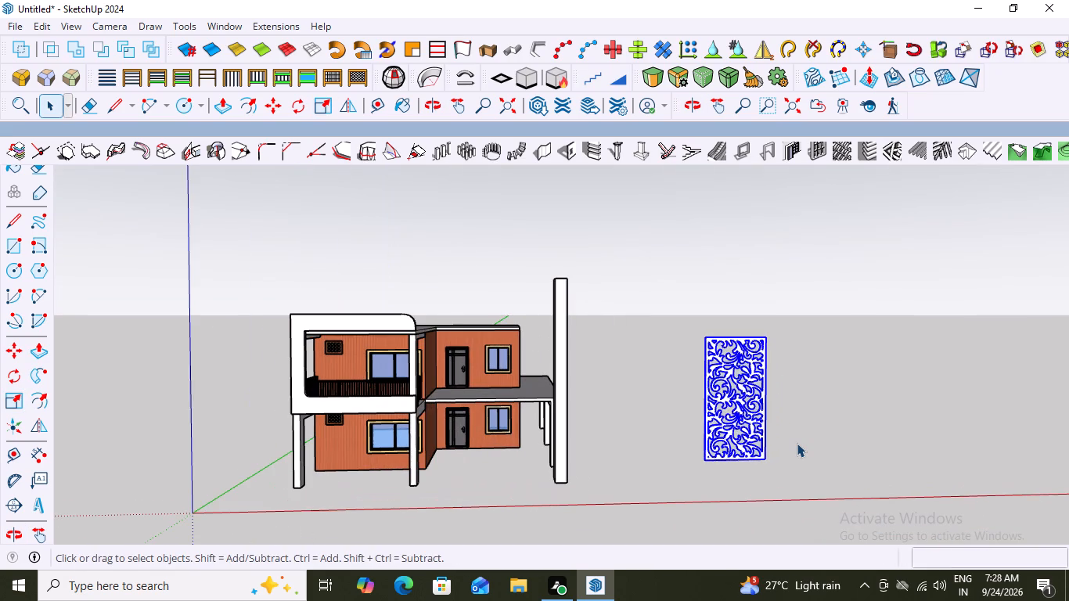
{"action": "key", "text": "m"}
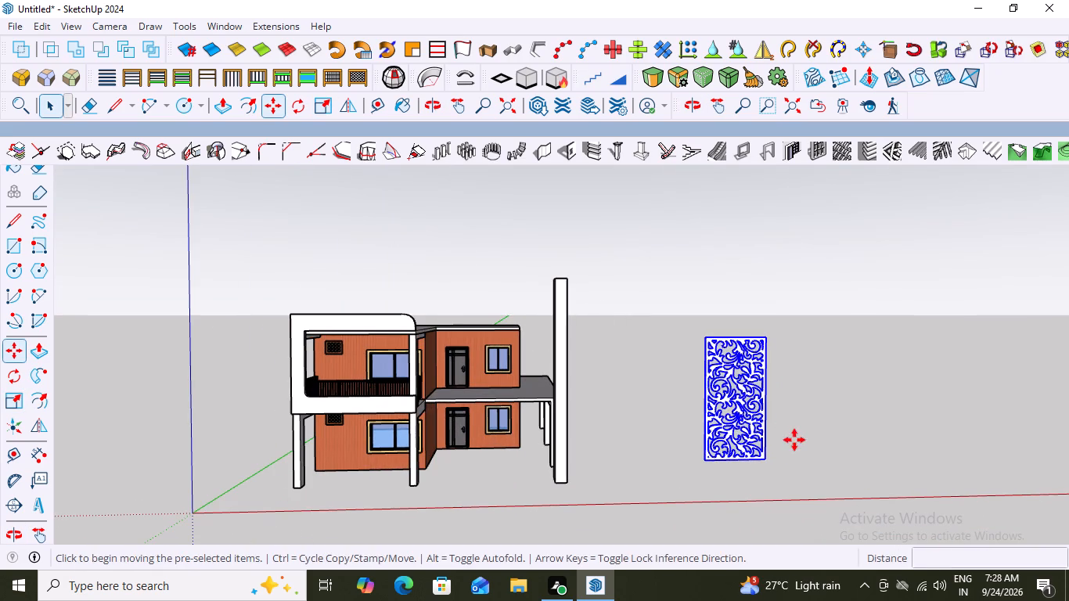
{"action": "scroll", "coordinate": [777, 488], "scroll_direction": "up", "scroll_amount": 4}
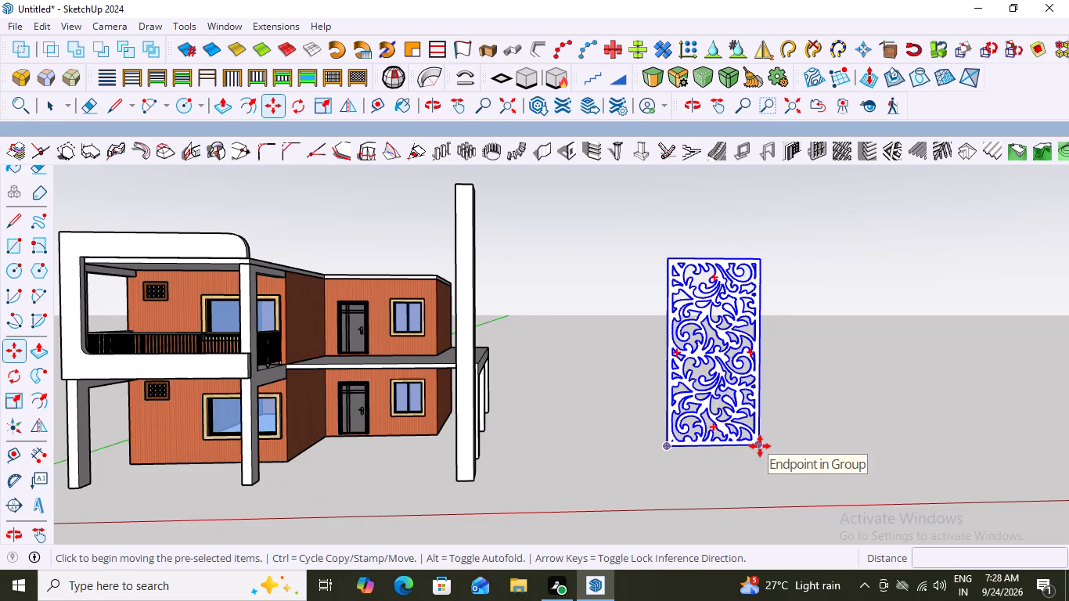
{"action": "left_click", "coordinate": [758, 445]}
{"action": "scroll", "coordinate": [598, 416], "scroll_direction": "down", "scroll_amount": 12}
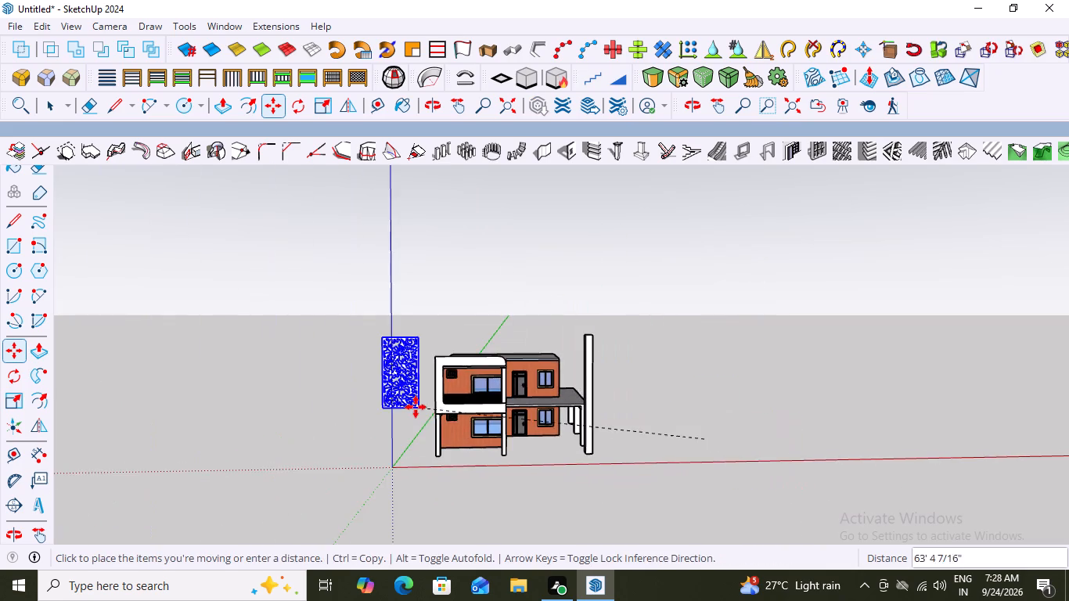
{"action": "scroll", "coordinate": [415, 407], "scroll_direction": "up", "scroll_amount": 18}
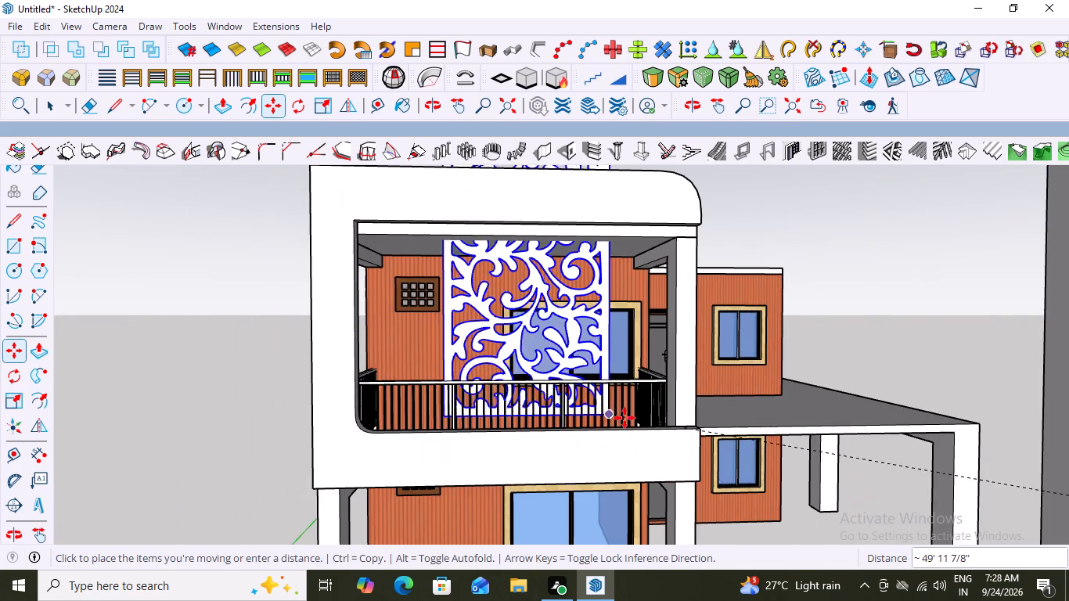
{"action": "scroll", "coordinate": [682, 424], "scroll_direction": "up", "scroll_amount": 2}
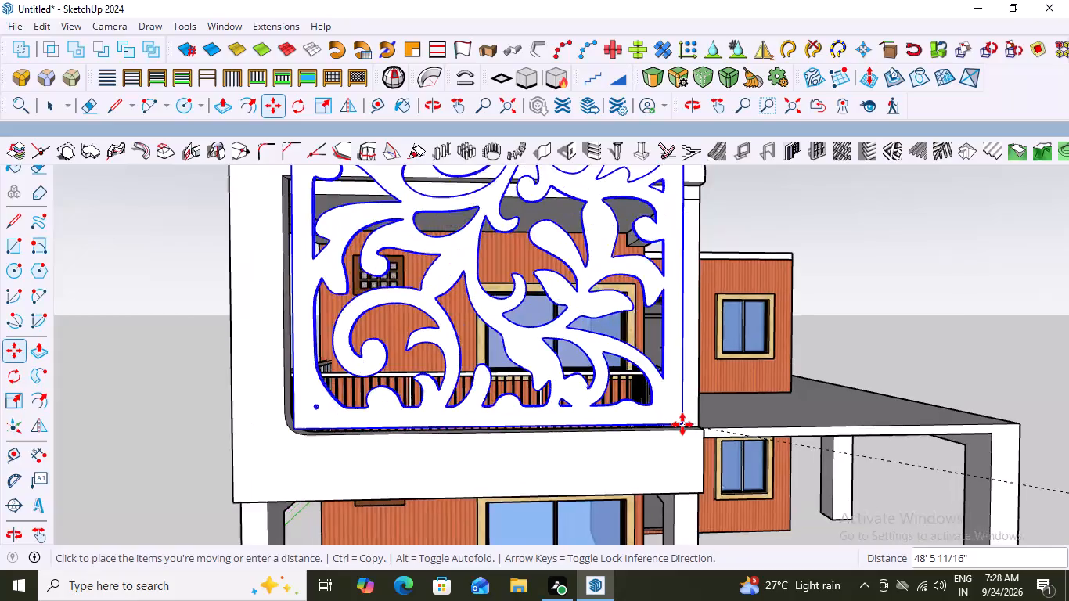
{"action": "scroll", "coordinate": [682, 424], "scroll_direction": "up", "scroll_amount": 5}
{"action": "scroll", "coordinate": [673, 422], "scroll_direction": "down", "scroll_amount": 5}
{"action": "middle_click_drag", "start_coordinate": [673, 422], "coordinate": [648, 480]}
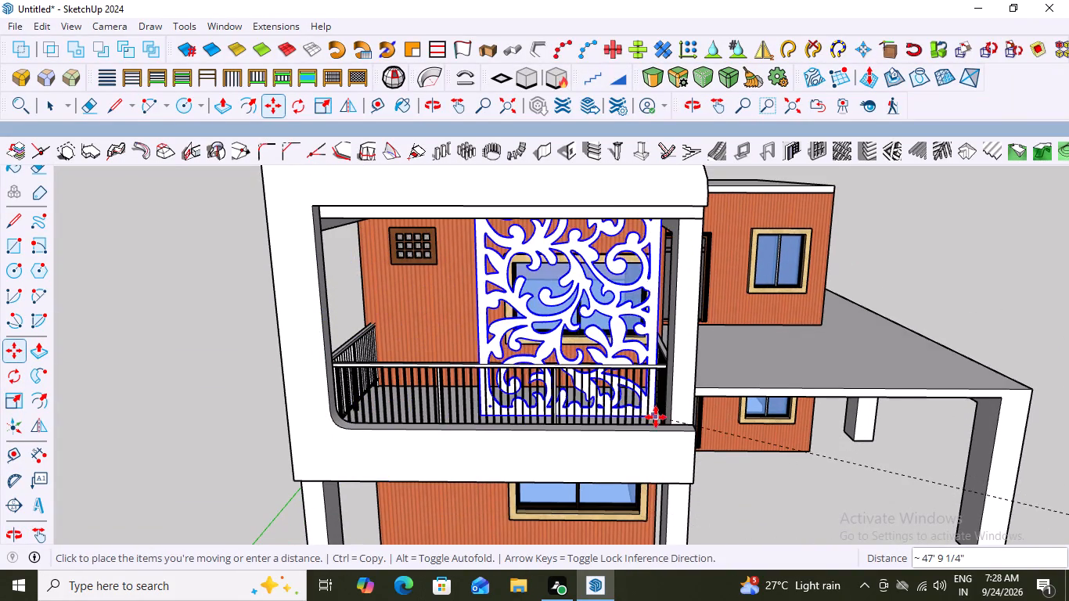
{"action": "scroll", "coordinate": [656, 417], "scroll_direction": "up", "scroll_amount": 6}
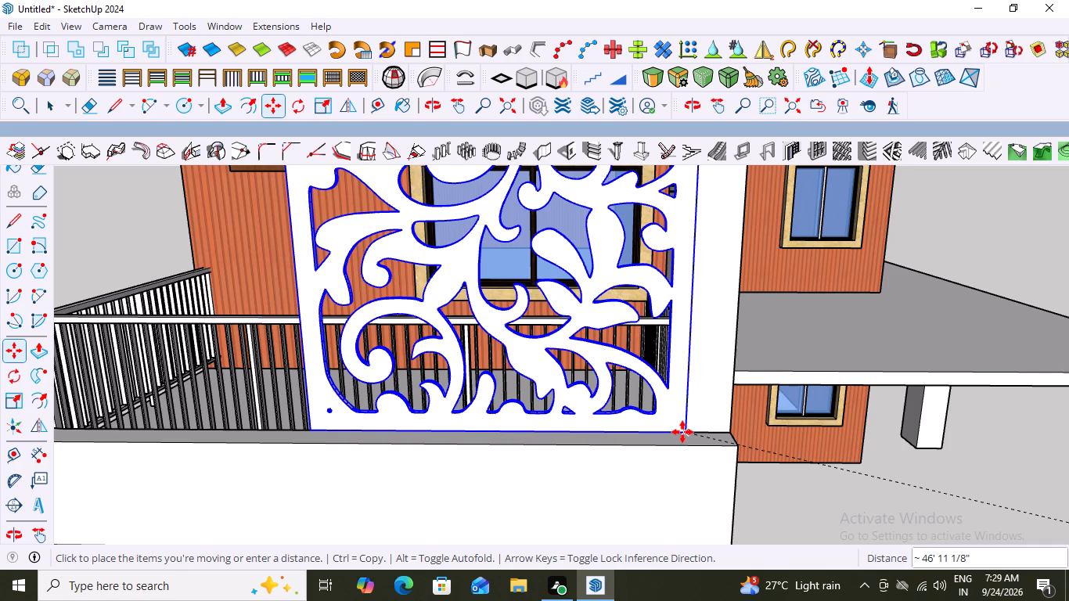
{"action": "scroll", "coordinate": [682, 432], "scroll_direction": "down", "scroll_amount": 4}
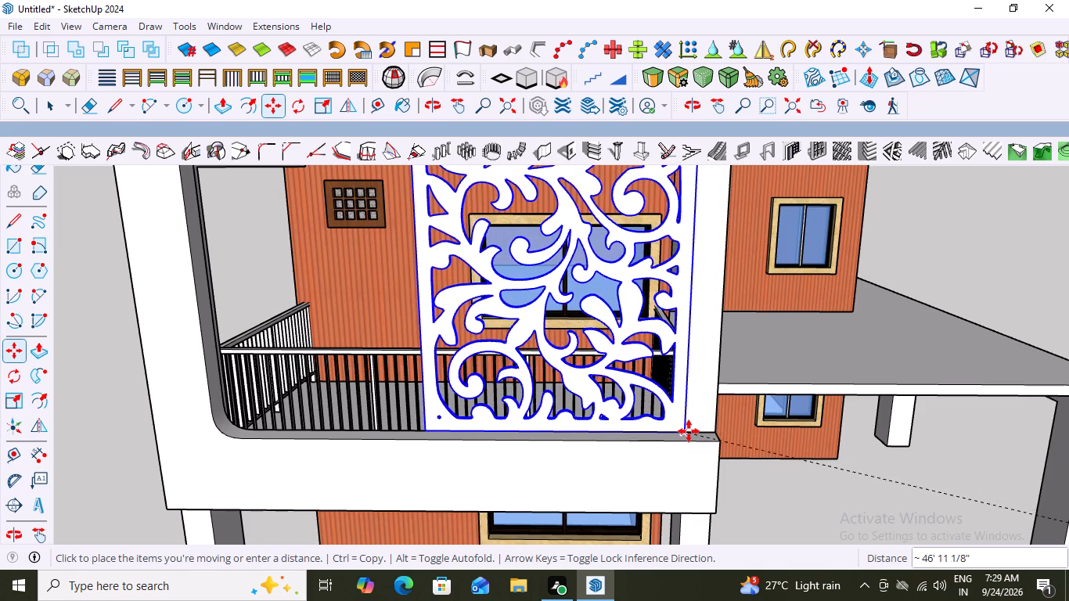
{"action": "scroll", "coordinate": [689, 431], "scroll_direction": "down", "scroll_amount": 4}
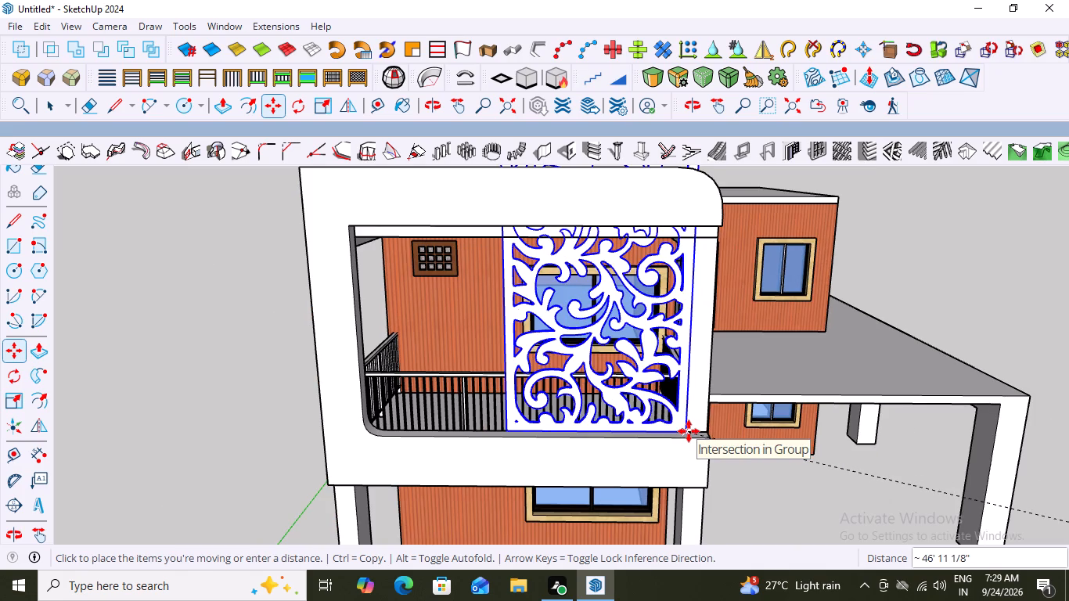
{"action": "middle_click_drag", "start_coordinate": [689, 431], "coordinate": [621, 479]}
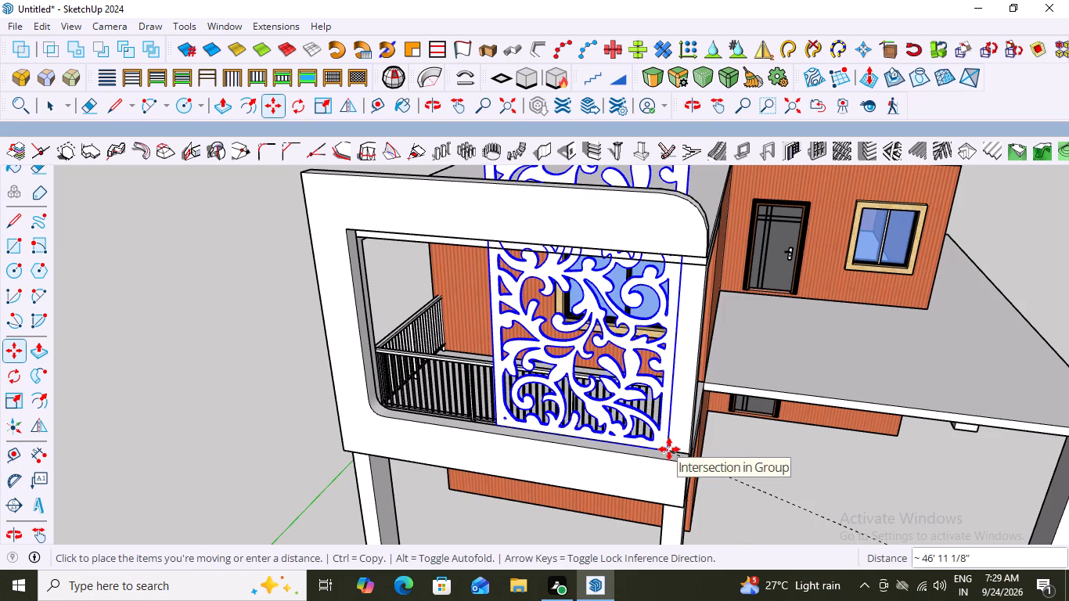
{"action": "left_click", "coordinate": [669, 449]}
Scale the jali panel about its bottom corner at the column to about 0.61 in width and 0.57 in height, fitting the balcony opening.
{"action": "scroll", "coordinate": [802, 478], "scroll_direction": "down", "scroll_amount": 7}
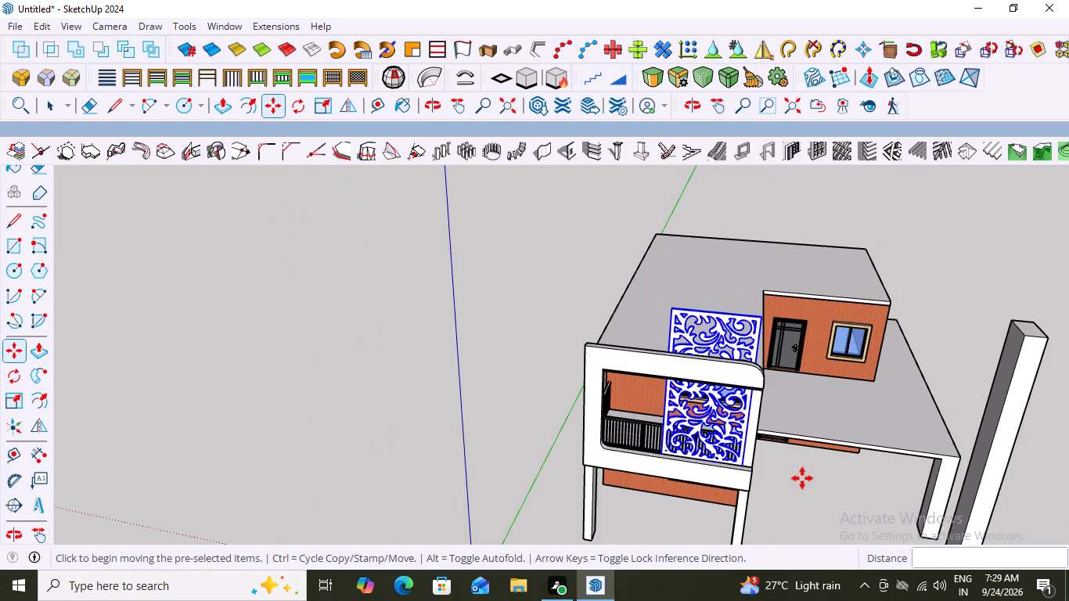
{"action": "key", "text": "space"}
{"action": "key", "text": "z"}
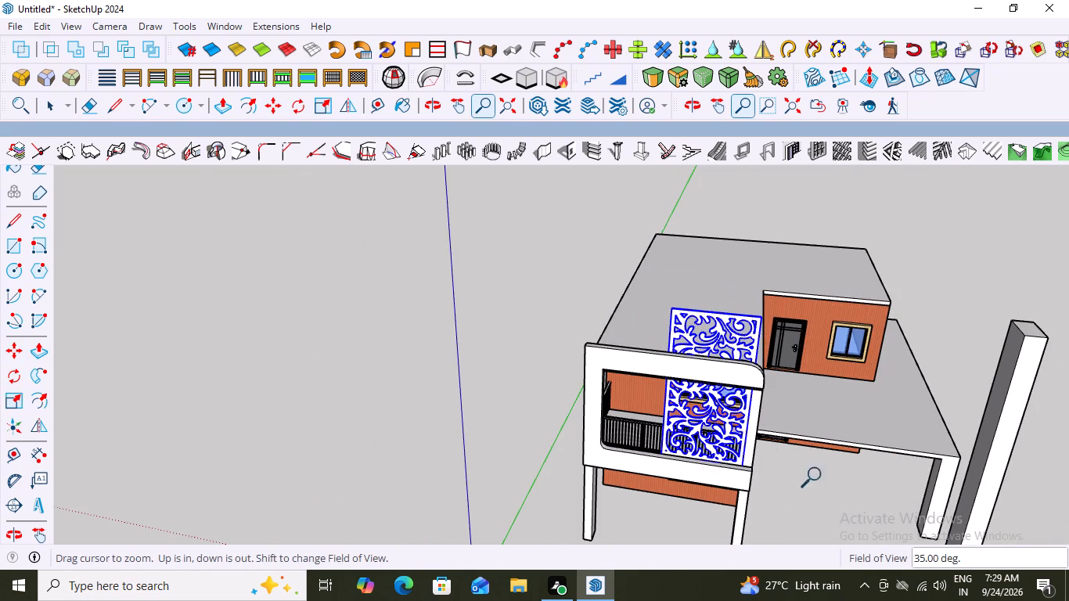
{"action": "key", "text": "space"}
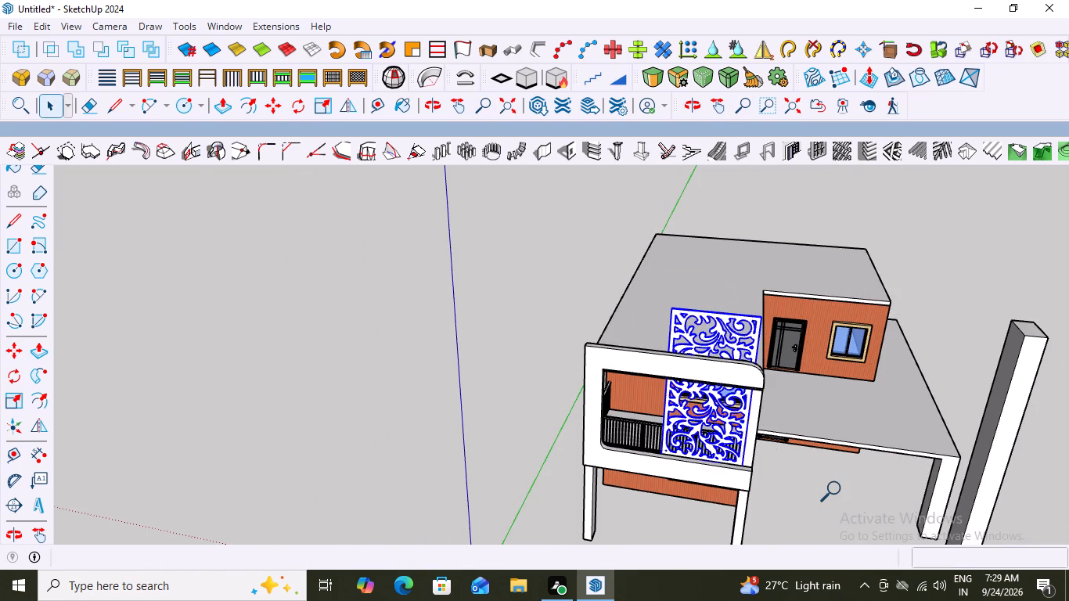
{"action": "type", "text": "S"}
{"action": "left_click_drag", "start_coordinate": [668, 299], "coordinate": [682, 346]}
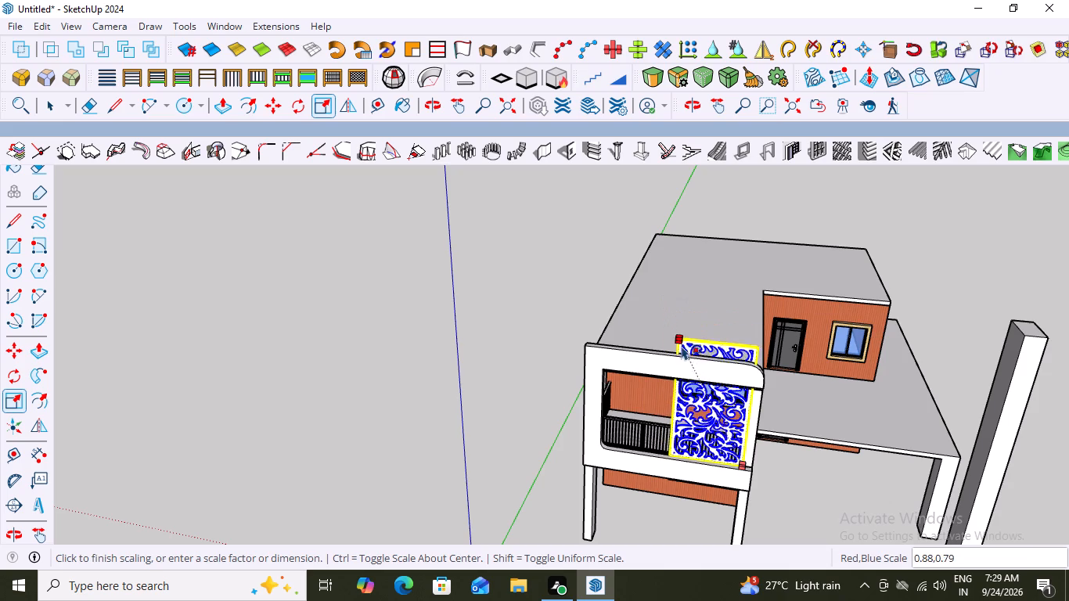
{"action": "left_click_drag", "start_coordinate": [682, 346], "coordinate": [699, 386]}
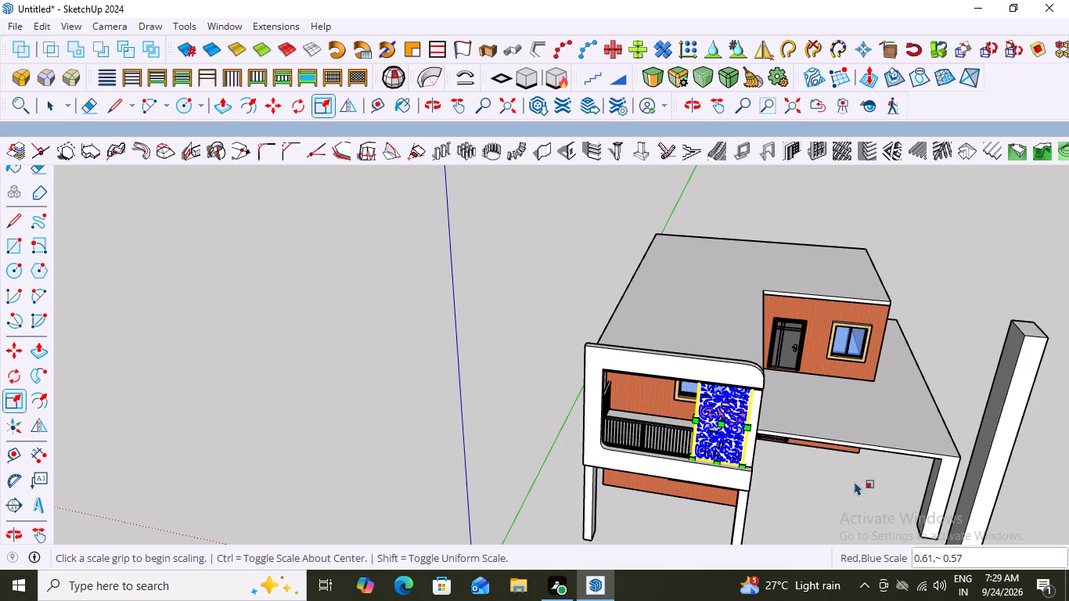
Examine how the jali panel's top edge meets the balcony frame and beam, from the front, below and the side.
{"action": "middle_click_drag", "start_coordinate": [854, 480], "coordinate": [905, 271]}
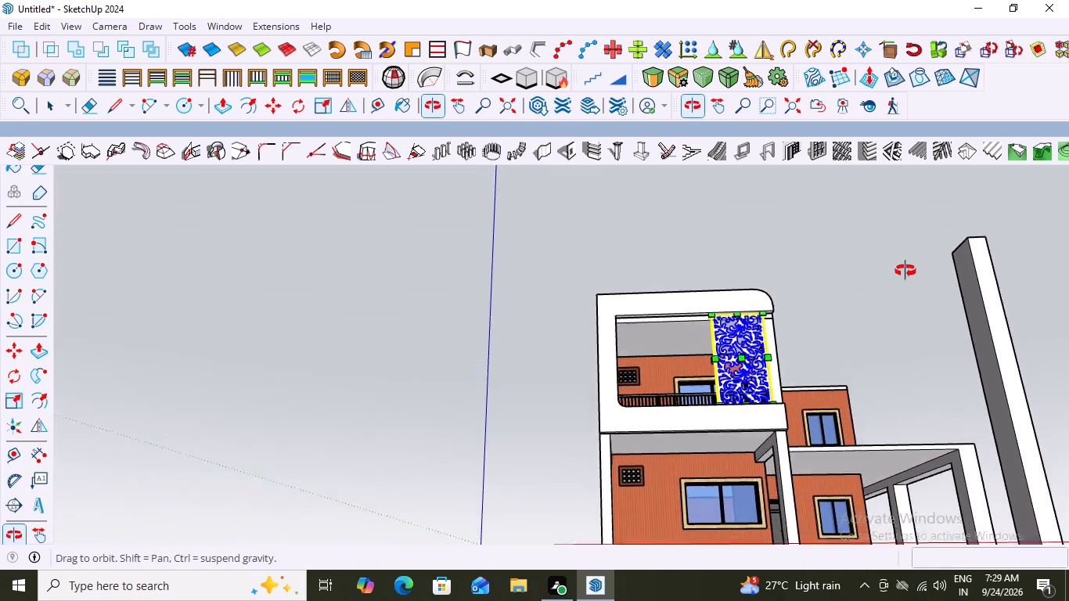
{"action": "middle_click_drag", "start_coordinate": [905, 271], "coordinate": [679, 351]}
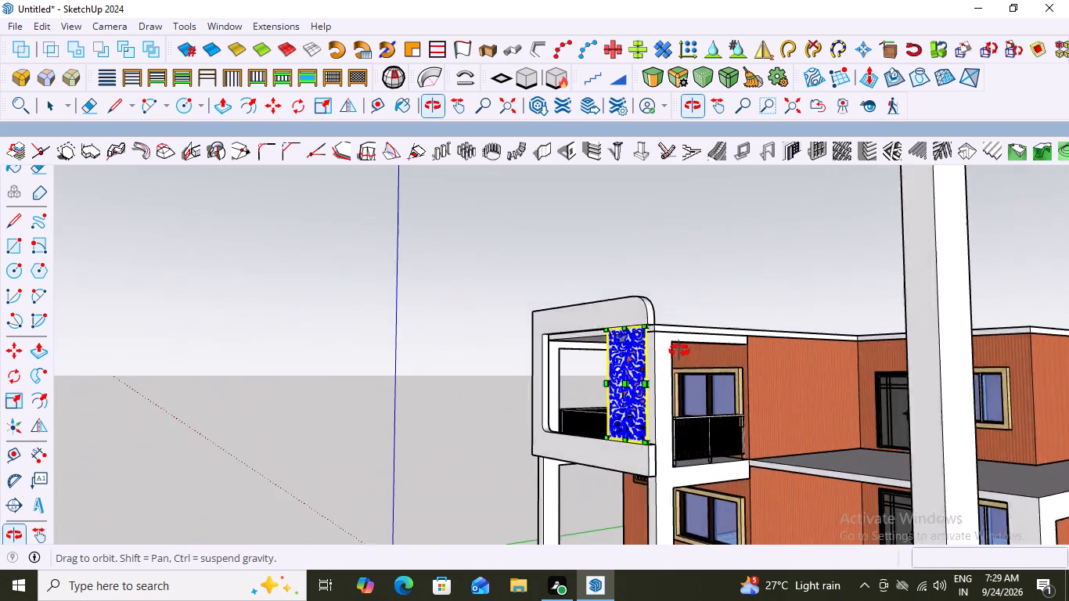
{"action": "middle_click_drag", "start_coordinate": [679, 351], "coordinate": [887, 277]}
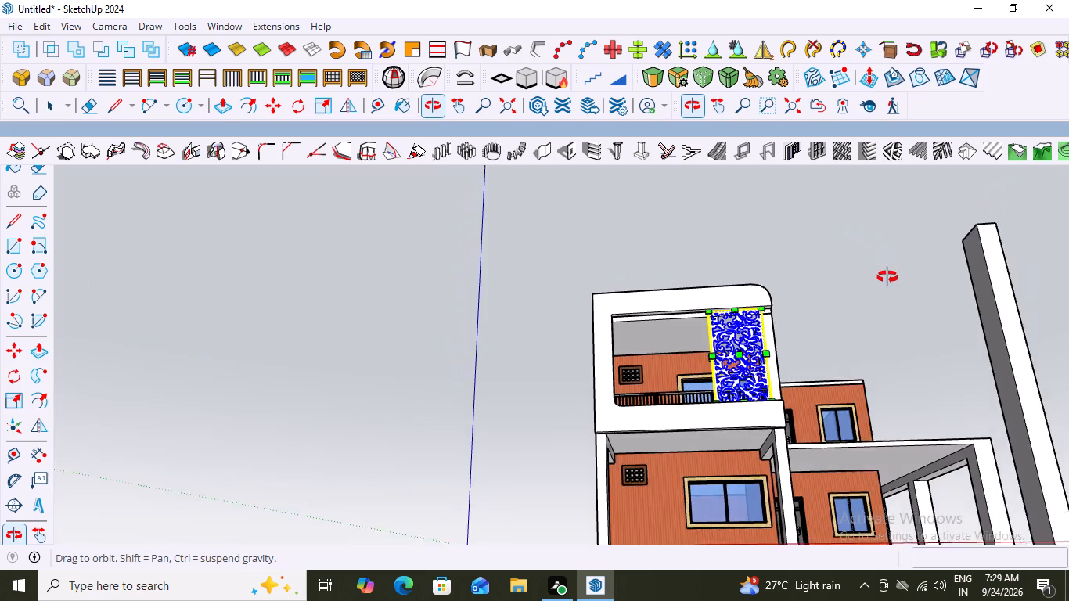
{"action": "middle_click_drag", "start_coordinate": [887, 277], "coordinate": [680, 423]}
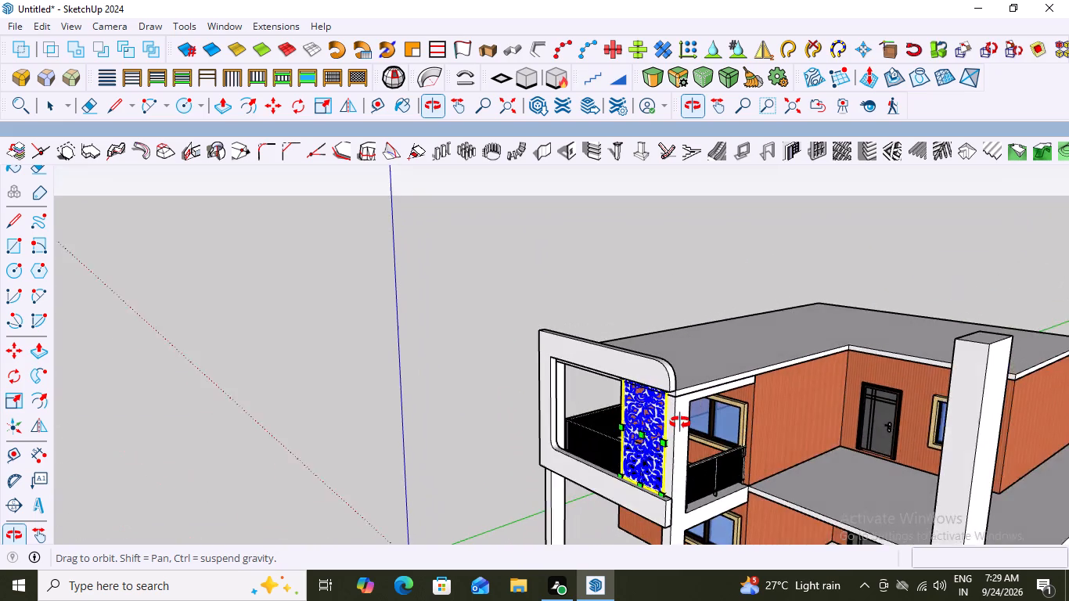
{"action": "middle_click_drag", "start_coordinate": [680, 423], "coordinate": [807, 362]}
{"action": "scroll", "coordinate": [677, 360], "scroll_direction": "up", "scroll_amount": 5}
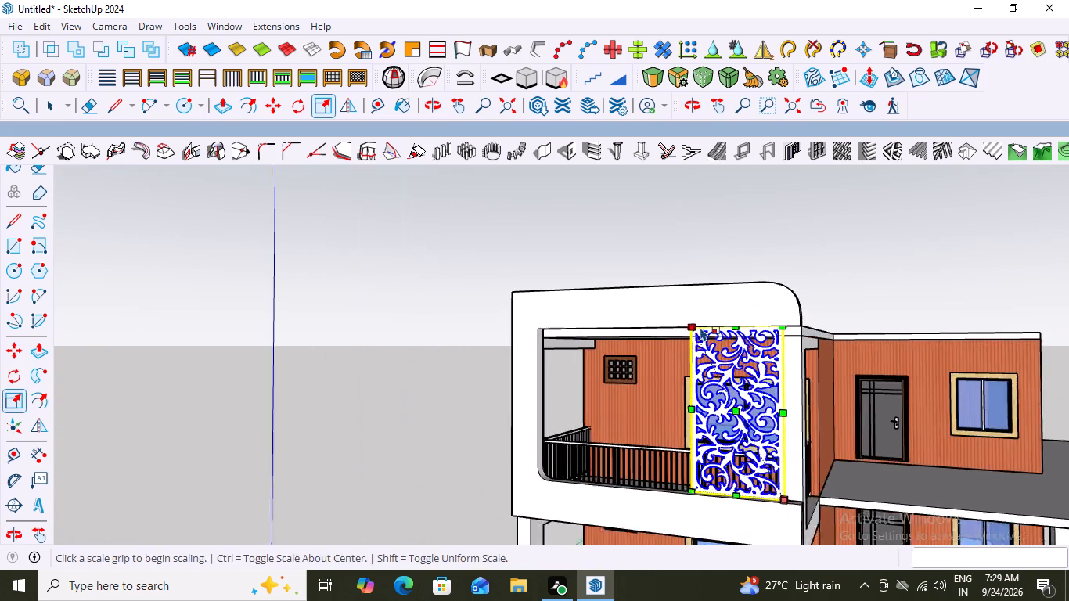
{"action": "middle_click_drag", "start_coordinate": [824, 316], "coordinate": [828, 182]}
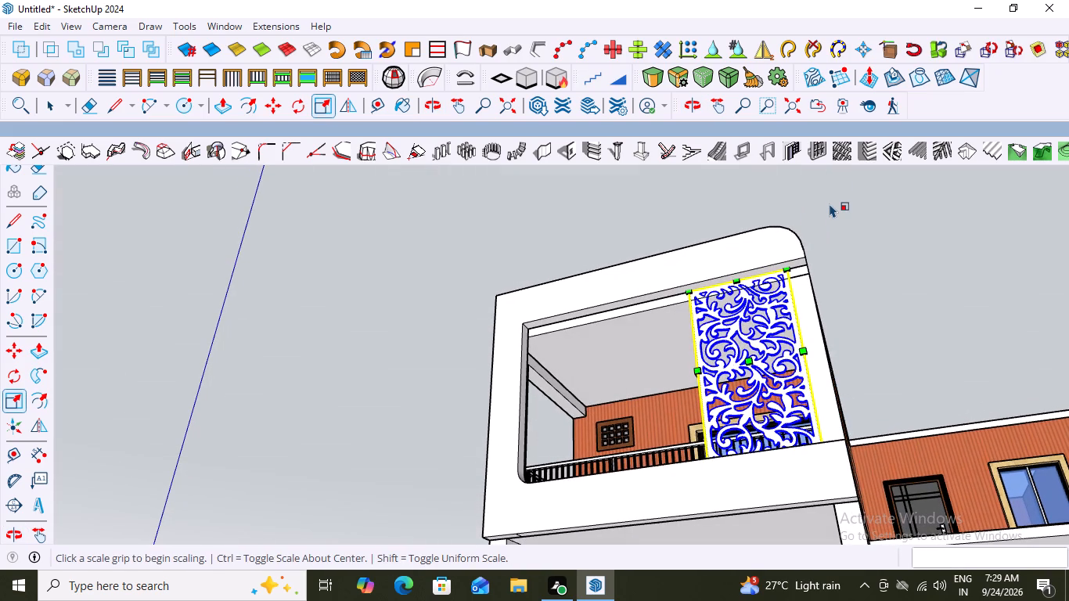
{"action": "scroll", "coordinate": [852, 289], "scroll_direction": "down", "scroll_amount": 1}
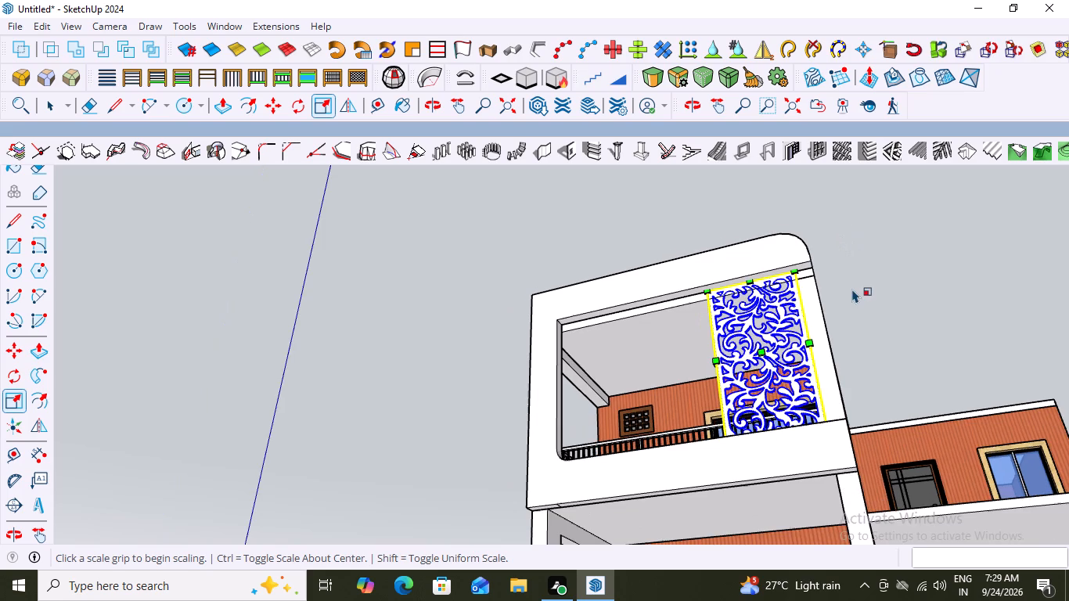
{"action": "middle_click_drag", "start_coordinate": [852, 268], "coordinate": [761, 376]}
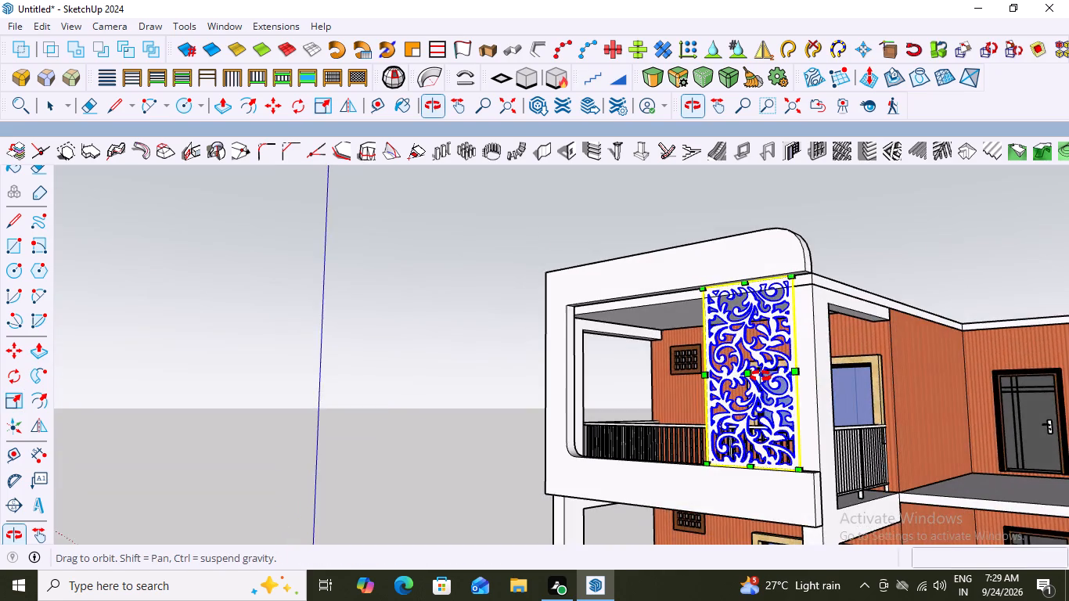
{"action": "middle_click_drag", "start_coordinate": [761, 376], "coordinate": [741, 392]}
{"action": "scroll", "coordinate": [794, 297], "scroll_direction": "up", "scroll_amount": 3}
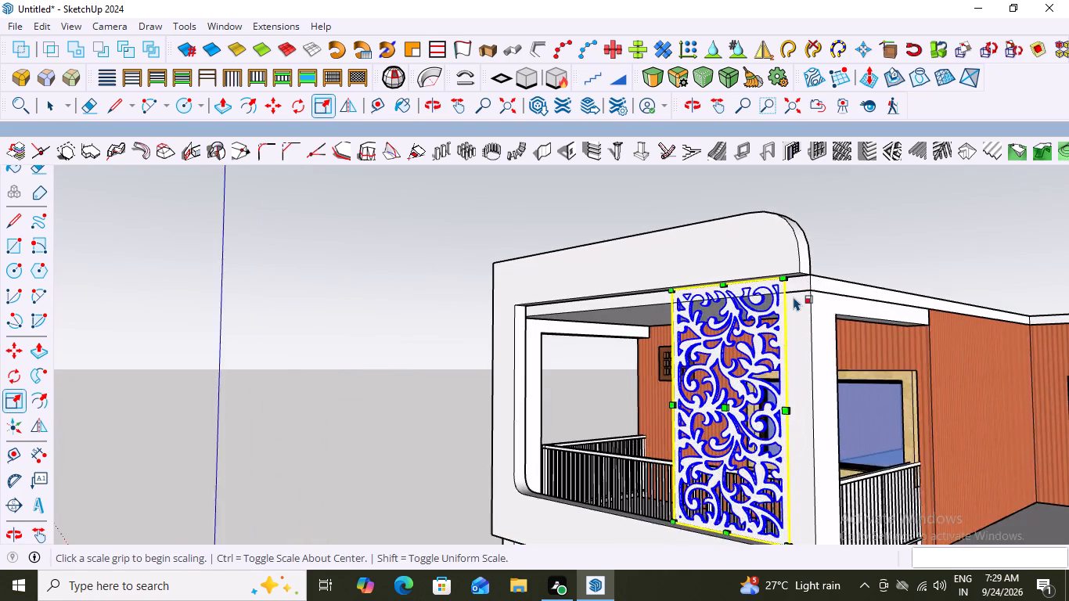
{"action": "scroll", "coordinate": [794, 297], "scroll_direction": "up", "scroll_amount": 1}
{"action": "scroll", "coordinate": [817, 286], "scroll_direction": "down", "scroll_amount": 9}
Examine the jali panel's bottom edge on the balcony ledge and its overall fit in the opening from above, front and side.
{"action": "middle_click_drag", "start_coordinate": [833, 356], "coordinate": [1040, 445]}
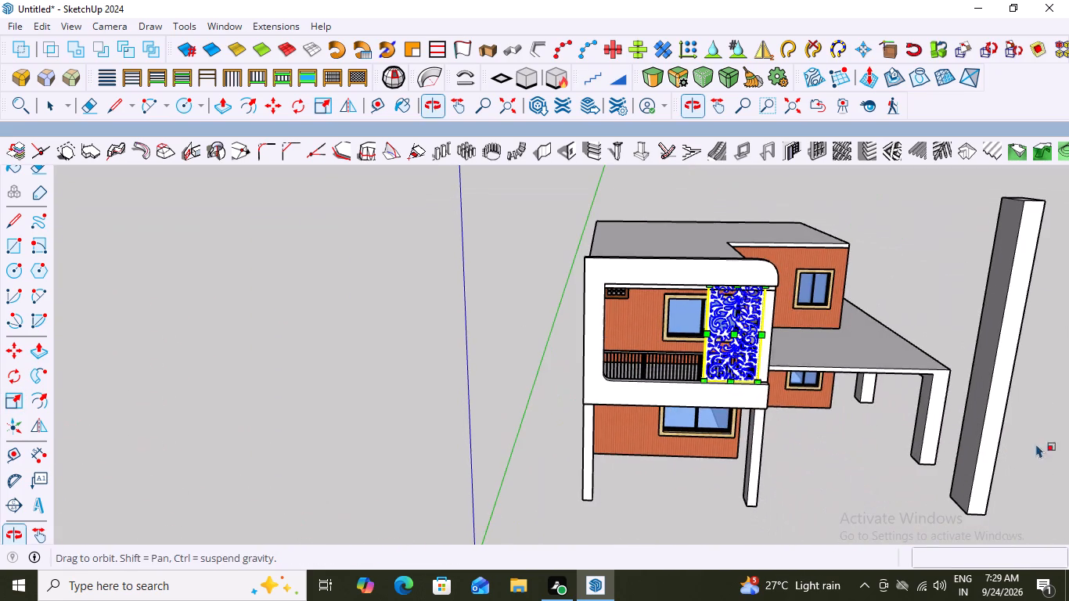
{"action": "scroll", "coordinate": [787, 351], "scroll_direction": "up", "scroll_amount": 2}
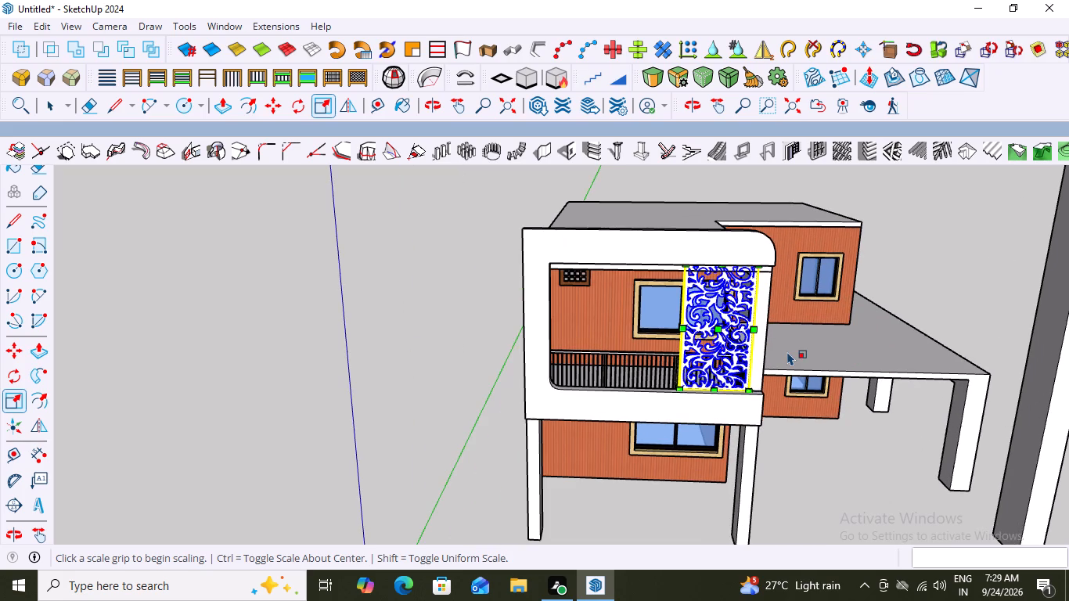
{"action": "scroll", "coordinate": [787, 351], "scroll_direction": "down", "scroll_amount": 3}
{"action": "middle_click_drag", "start_coordinate": [788, 399], "coordinate": [624, 455]}
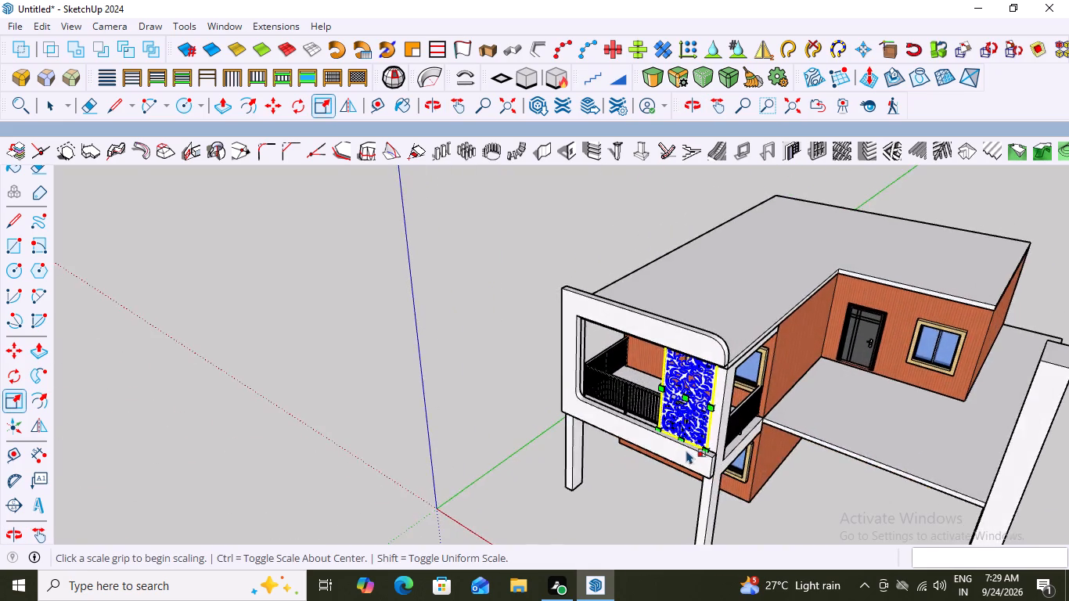
{"action": "scroll", "coordinate": [693, 452], "scroll_direction": "up", "scroll_amount": 15}
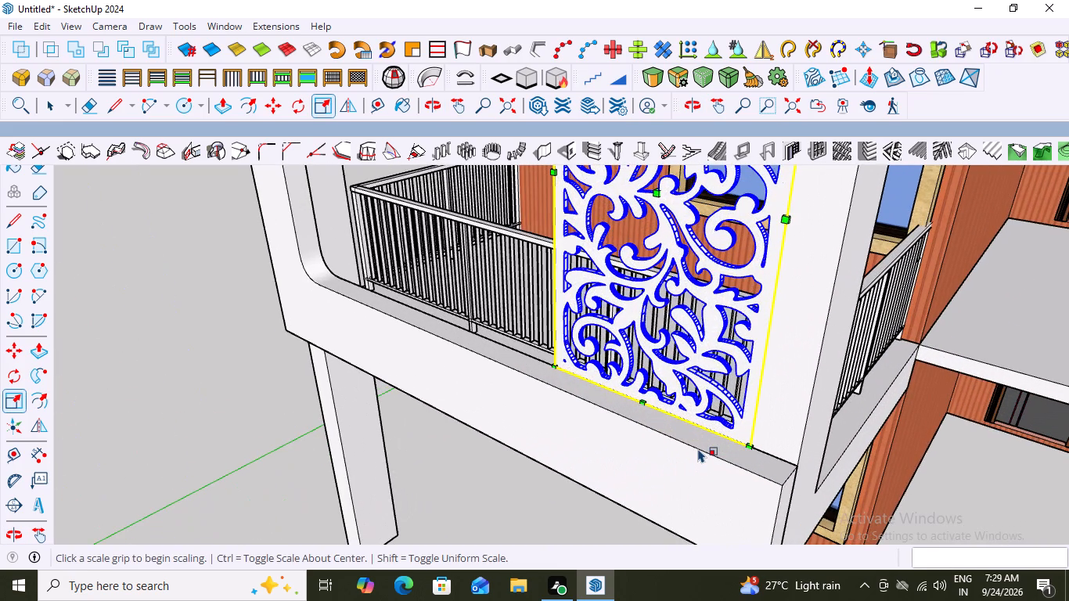
{"action": "scroll", "coordinate": [698, 448], "scroll_direction": "down", "scroll_amount": 3}
{"action": "middle_click_drag", "start_coordinate": [583, 398], "coordinate": [1011, 444]}
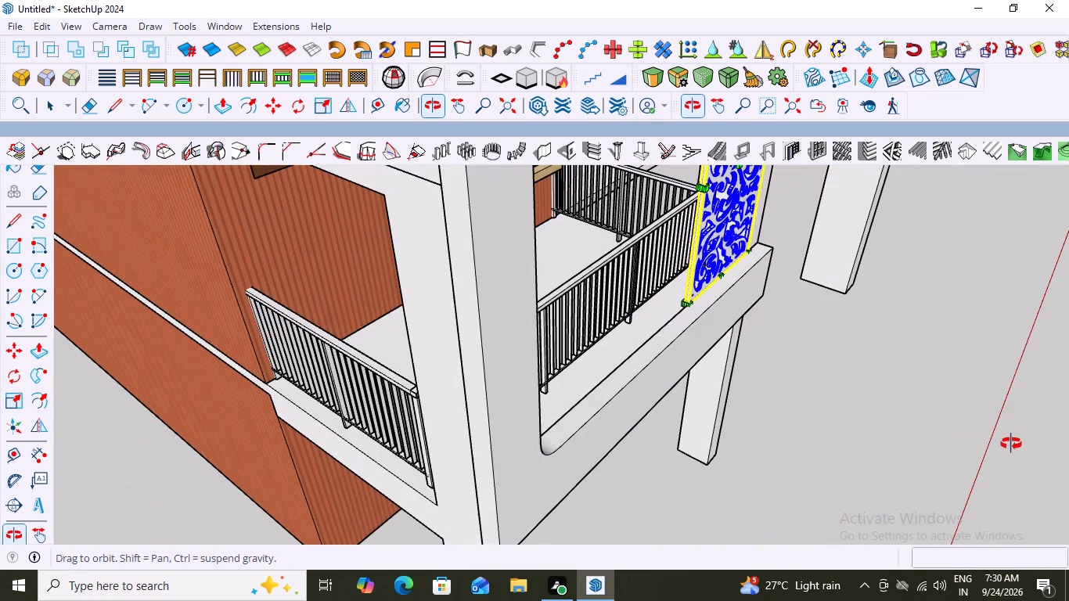
{"action": "middle_click_drag", "start_coordinate": [1011, 444], "coordinate": [751, 465]}
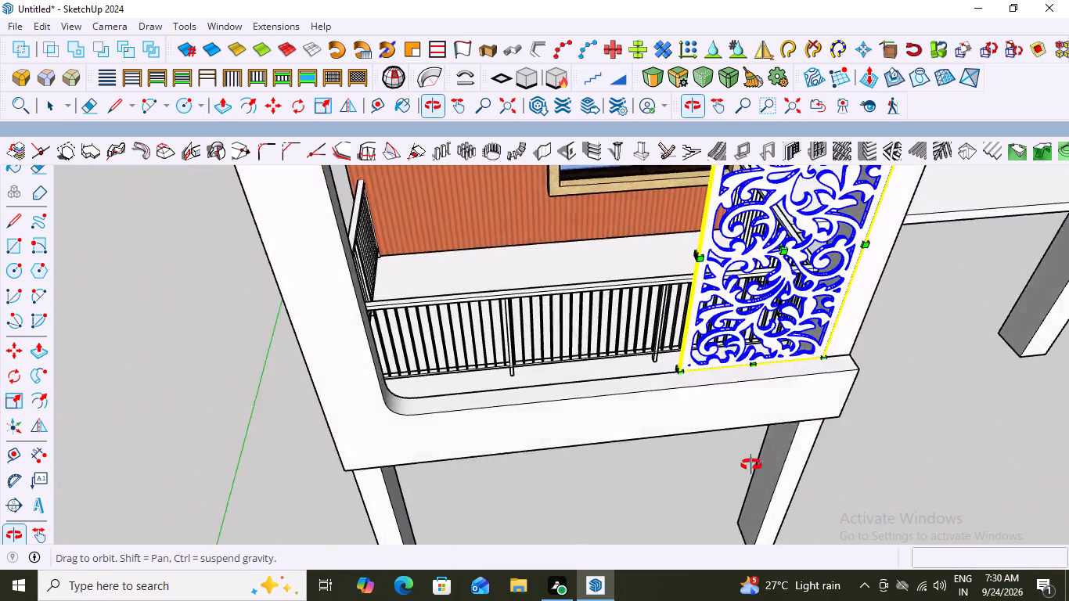
{"action": "middle_click_drag", "start_coordinate": [751, 465], "coordinate": [725, 461]}
{"action": "scroll", "coordinate": [725, 461], "scroll_direction": "down", "scroll_amount": 10}
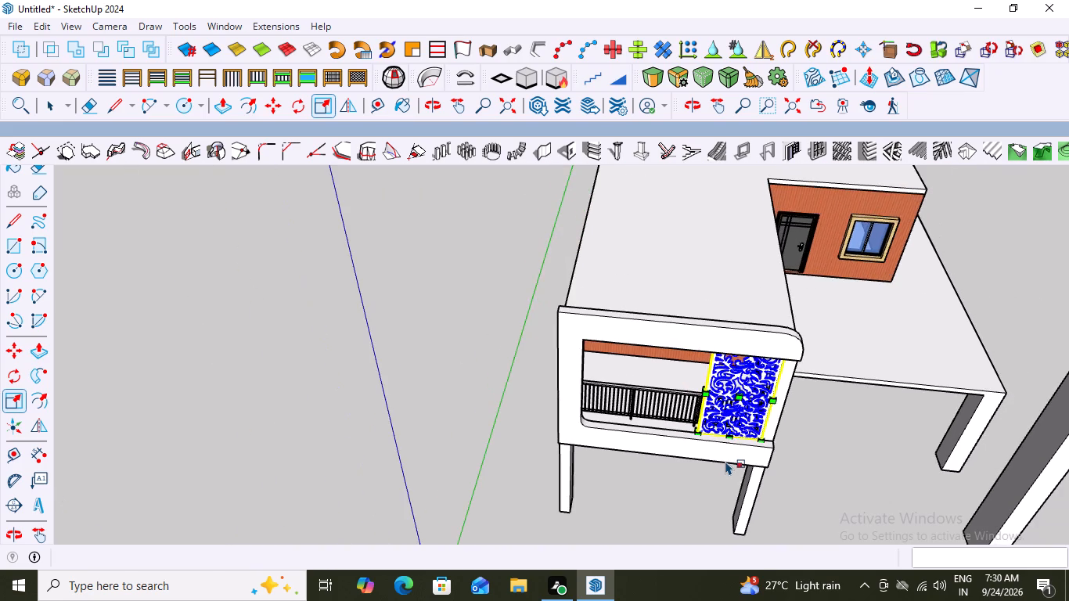
{"action": "middle_click_drag", "start_coordinate": [864, 399], "coordinate": [858, 297]}
{"action": "scroll", "coordinate": [827, 336], "scroll_direction": "up", "scroll_amount": 4}
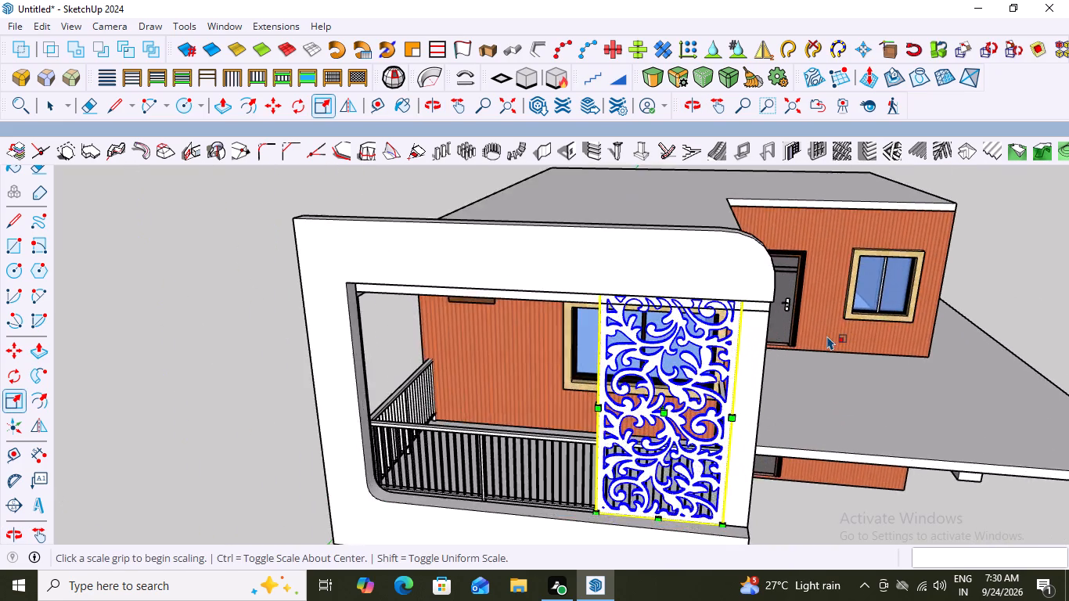
{"action": "scroll", "coordinate": [827, 336], "scroll_direction": "up", "scroll_amount": 1}
{"action": "scroll", "coordinate": [755, 353], "scroll_direction": "down", "scroll_amount": 6}
{"action": "middle_click_drag", "start_coordinate": [762, 366], "coordinate": [806, 246]}
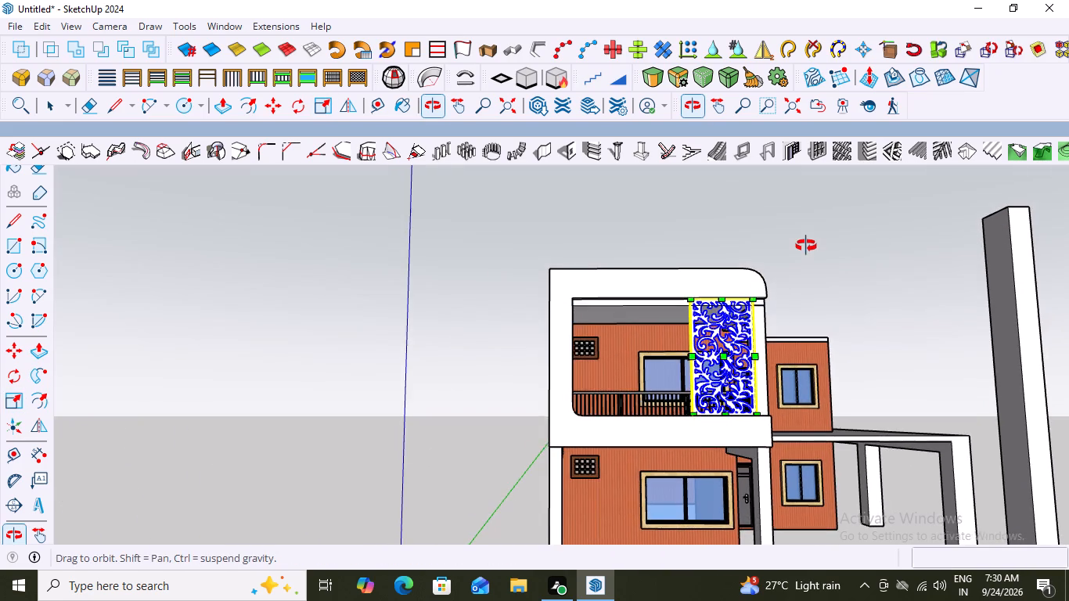
{"action": "middle_click_drag", "start_coordinate": [806, 246], "coordinate": [758, 190]}
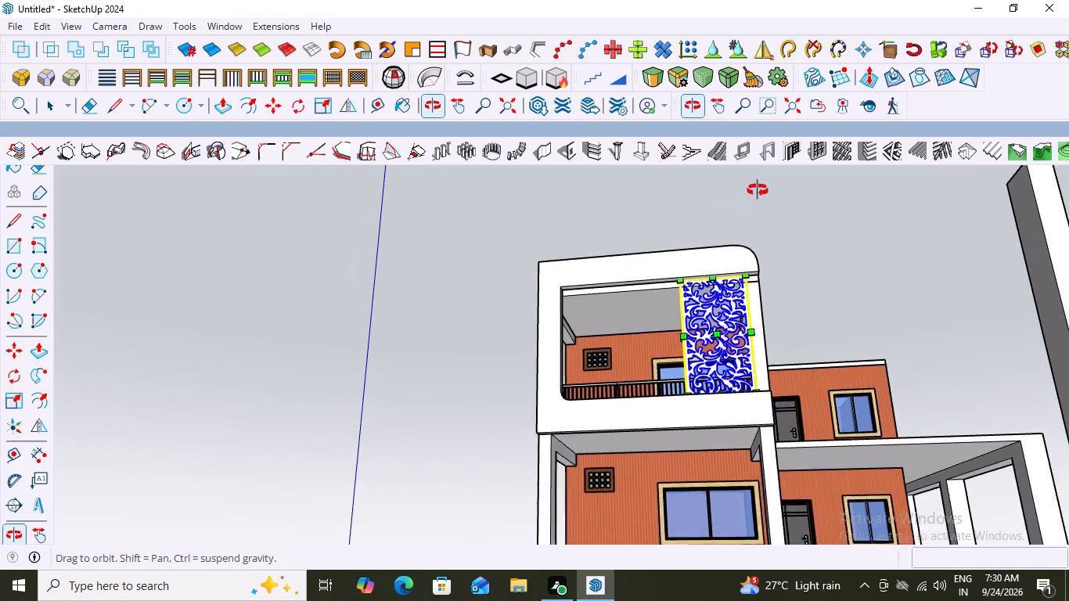
{"action": "middle_click_drag", "start_coordinate": [758, 190], "coordinate": [765, 231]}
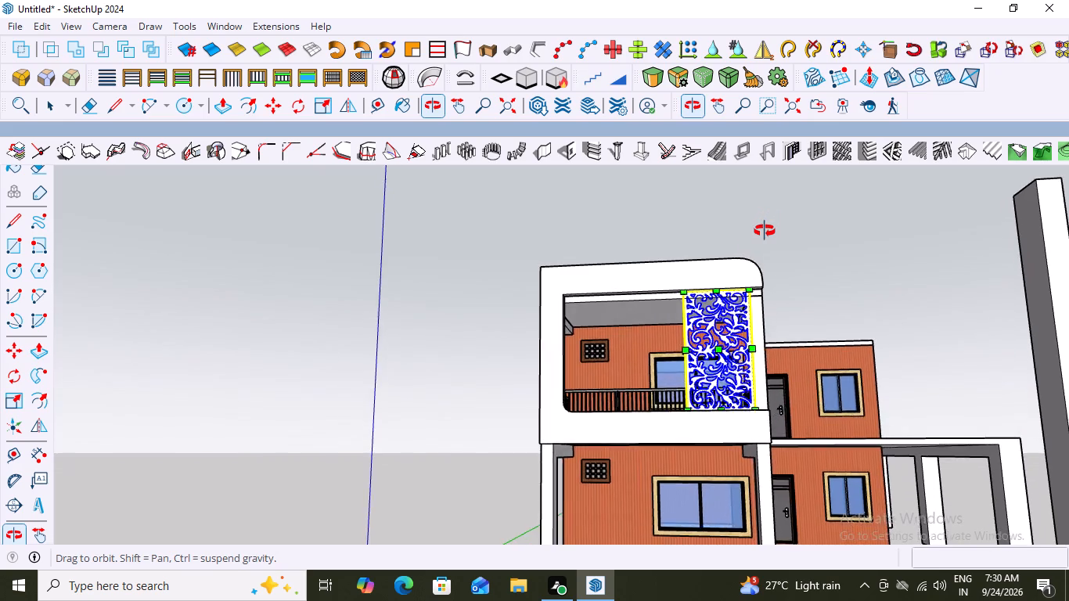
{"action": "middle_click_drag", "start_coordinate": [765, 231], "coordinate": [534, 277]}
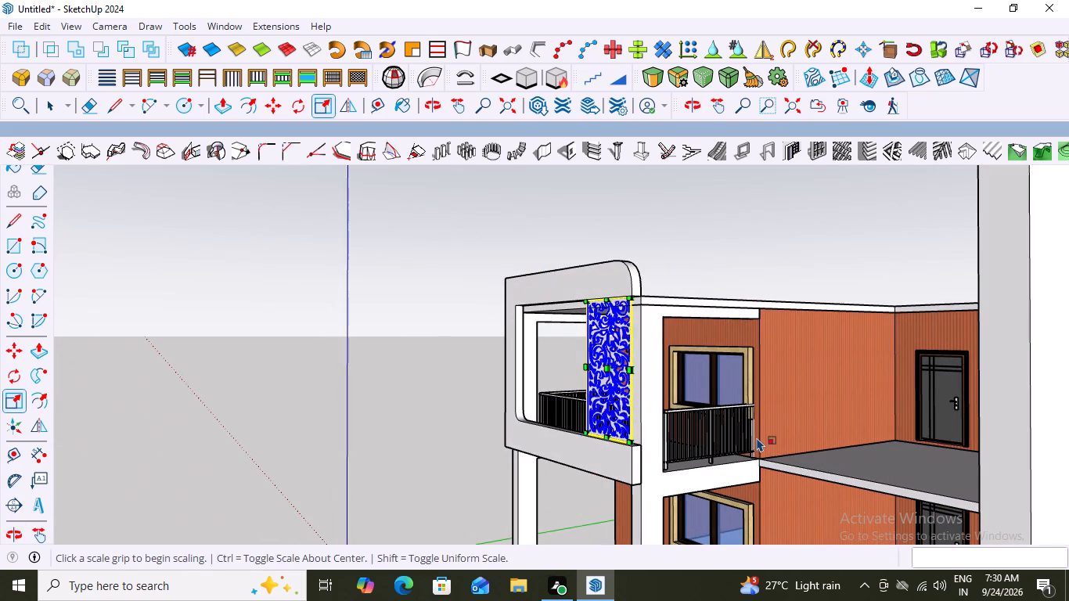
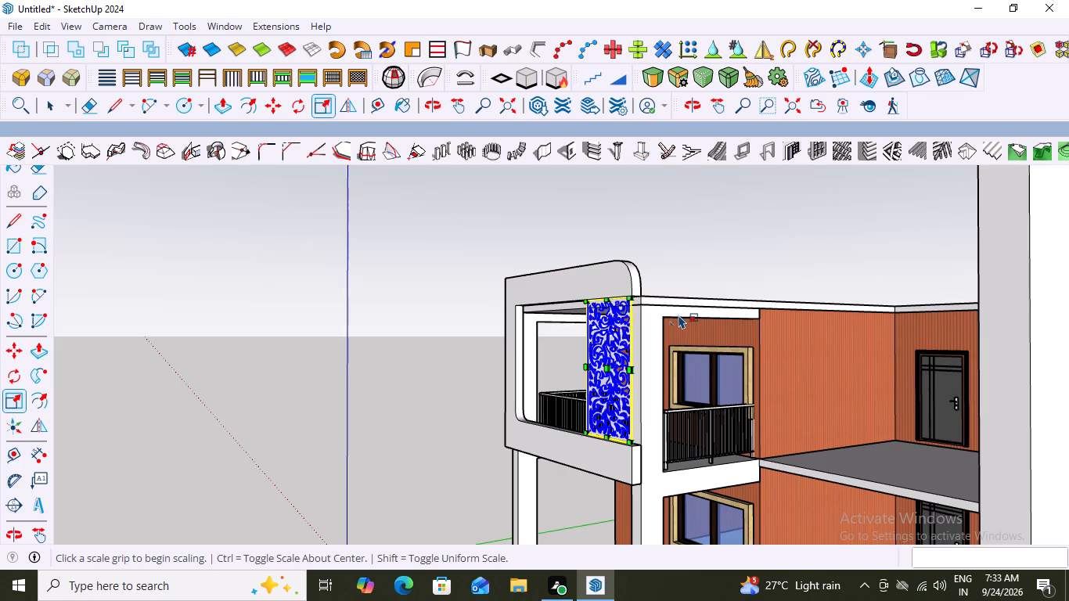
Examine how the jali panel fits the front balcony opening from above, the front and the side.
{"action": "scroll", "coordinate": [670, 320], "scroll_direction": "down", "scroll_amount": 9}
{"action": "middle_click_drag", "start_coordinate": [616, 416], "coordinate": [736, 491]}
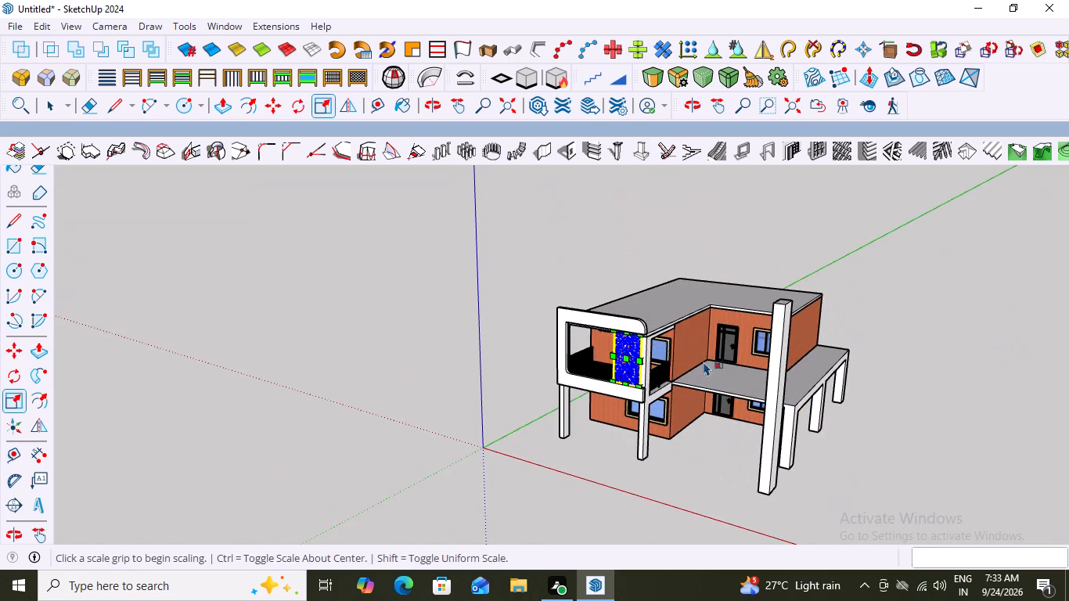
{"action": "scroll", "coordinate": [659, 321], "scroll_direction": "up", "scroll_amount": 11}
{"action": "scroll", "coordinate": [592, 365], "scroll_direction": "up", "scroll_amount": 8}
{"action": "scroll", "coordinate": [509, 311], "scroll_direction": "down", "scroll_amount": 3}
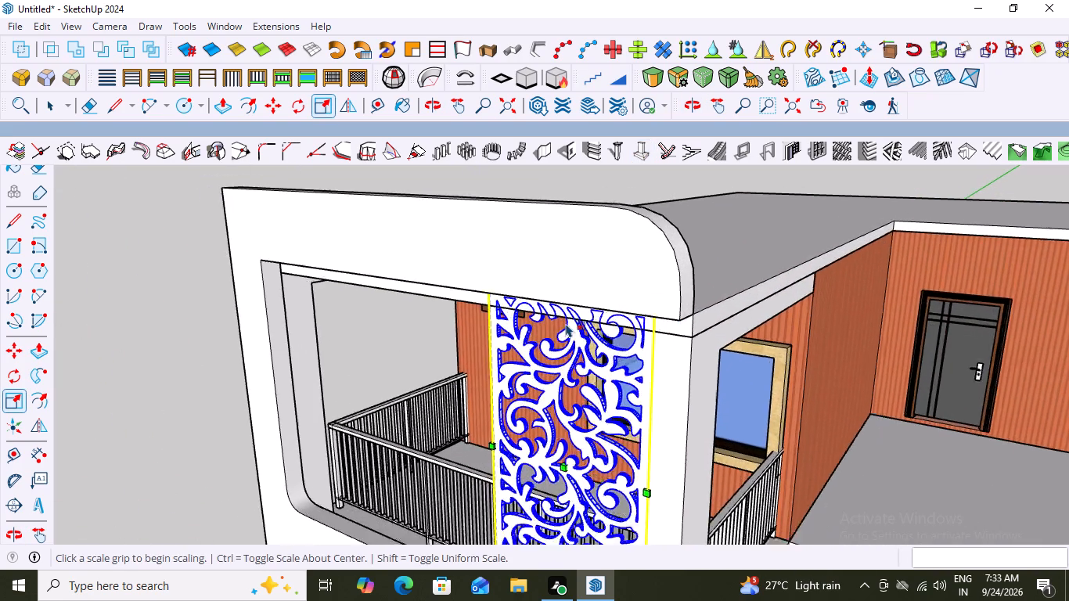
{"action": "scroll", "coordinate": [566, 323], "scroll_direction": "down", "scroll_amount": 8}
{"action": "middle_click_drag", "start_coordinate": [520, 337], "coordinate": [820, 316]}
{"action": "scroll", "coordinate": [659, 276], "scroll_direction": "up", "scroll_amount": 8}
{"action": "scroll", "coordinate": [686, 298], "scroll_direction": "down", "scroll_amount": 10}
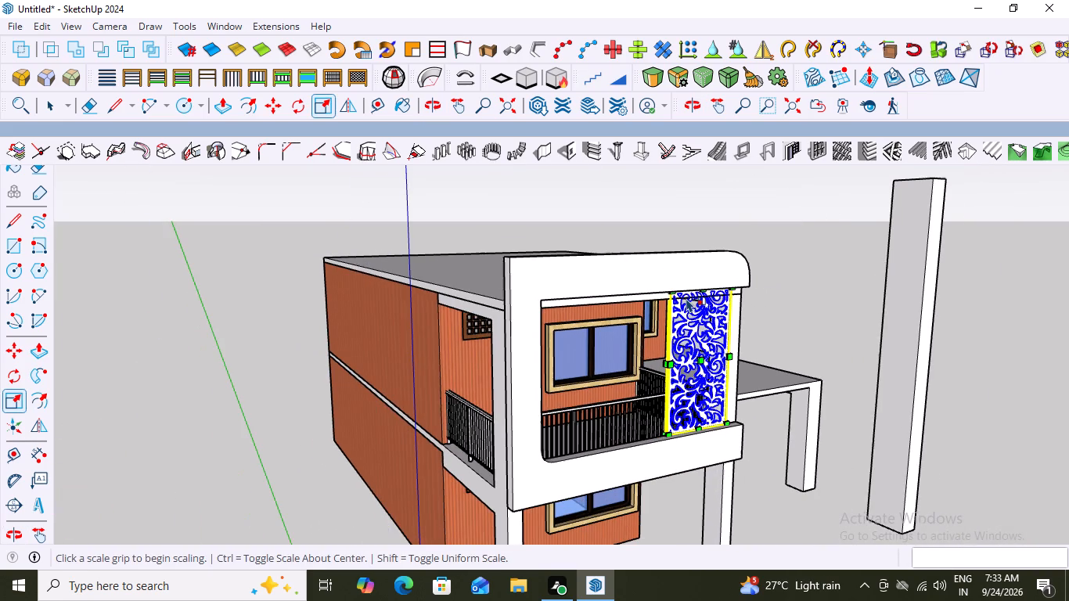
{"action": "middle_click_drag", "start_coordinate": [799, 303], "coordinate": [660, 295]}
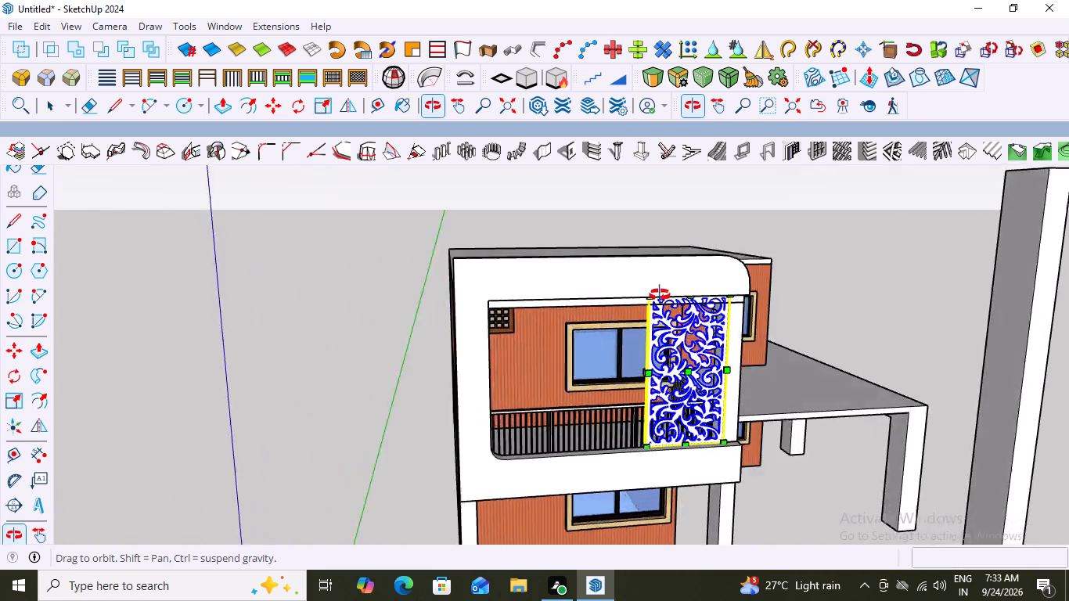
{"action": "scroll", "coordinate": [655, 294], "scroll_direction": "down", "scroll_amount": 1}
{"action": "middle_click_drag", "start_coordinate": [660, 295], "coordinate": [523, 284]}
{"action": "scroll", "coordinate": [611, 285], "scroll_direction": "up", "scroll_amount": 7}
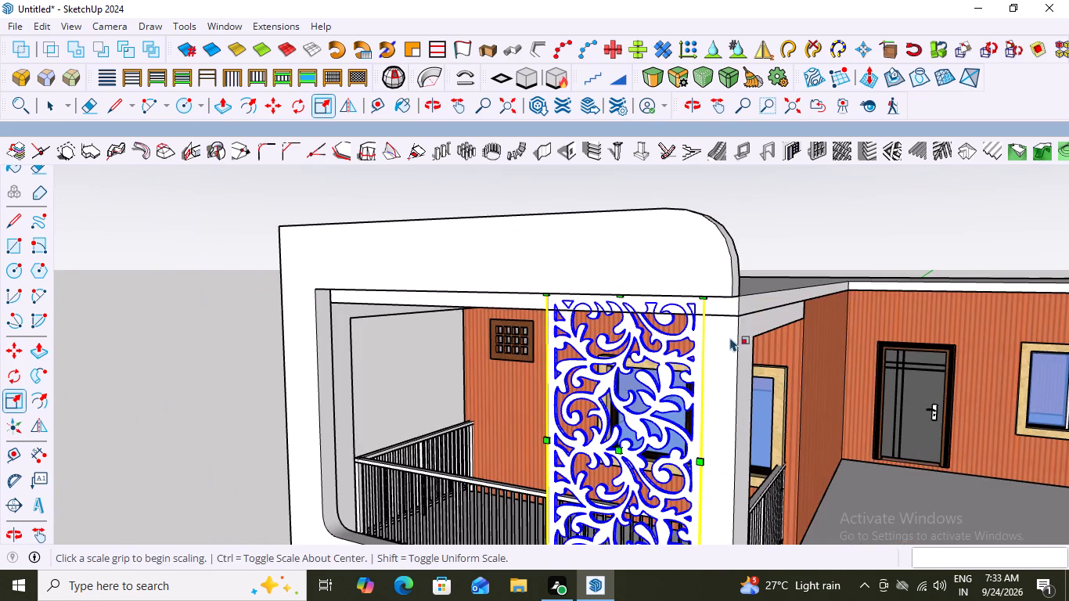
Scale the jali panel down slightly and uniformly from its top corner by the column, aligning its top edge with the beam's underside.
{"action": "scroll", "coordinate": [773, 319], "scroll_direction": "down", "scroll_amount": 4}
{"action": "middle_click_drag", "start_coordinate": [831, 351], "coordinate": [741, 275]}
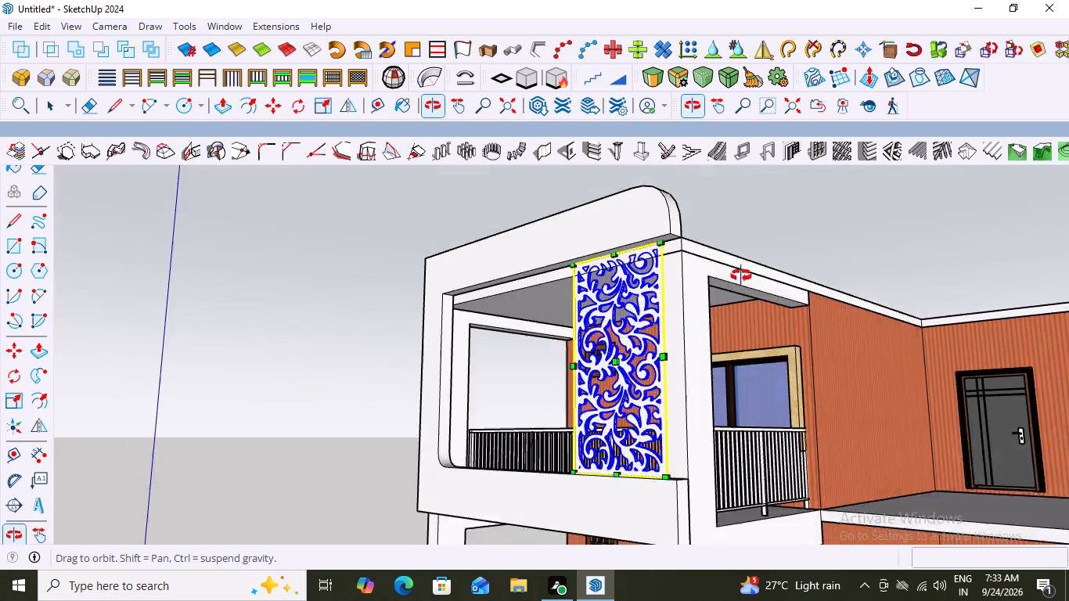
{"action": "middle_click_drag", "start_coordinate": [741, 275], "coordinate": [775, 252]}
{"action": "scroll", "coordinate": [646, 209], "scroll_direction": "up", "scroll_amount": 9}
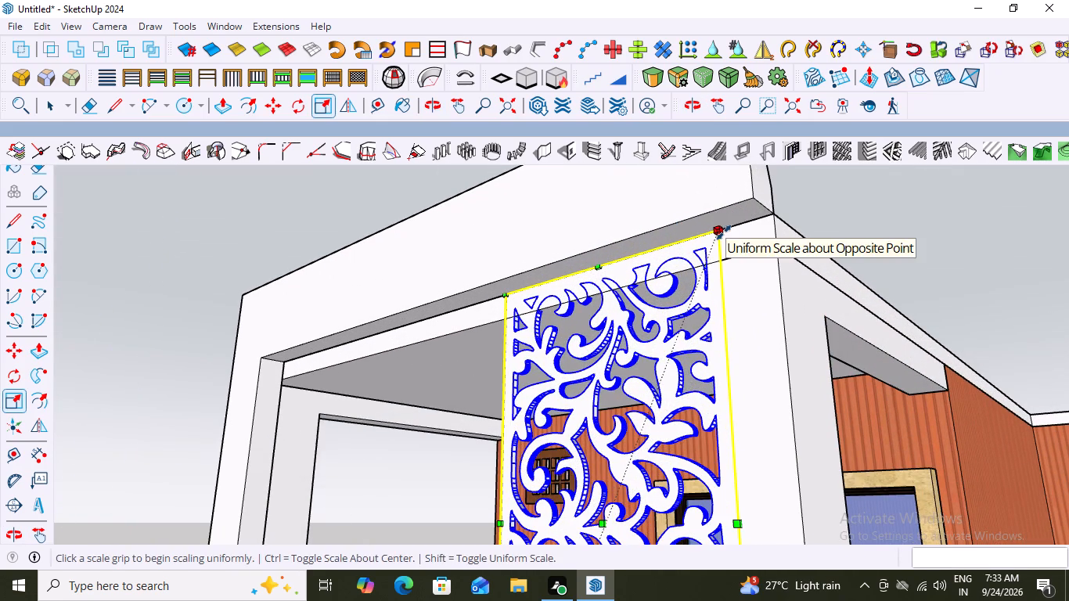
{"action": "left_click_drag", "start_coordinate": [724, 232], "coordinate": [743, 270]}
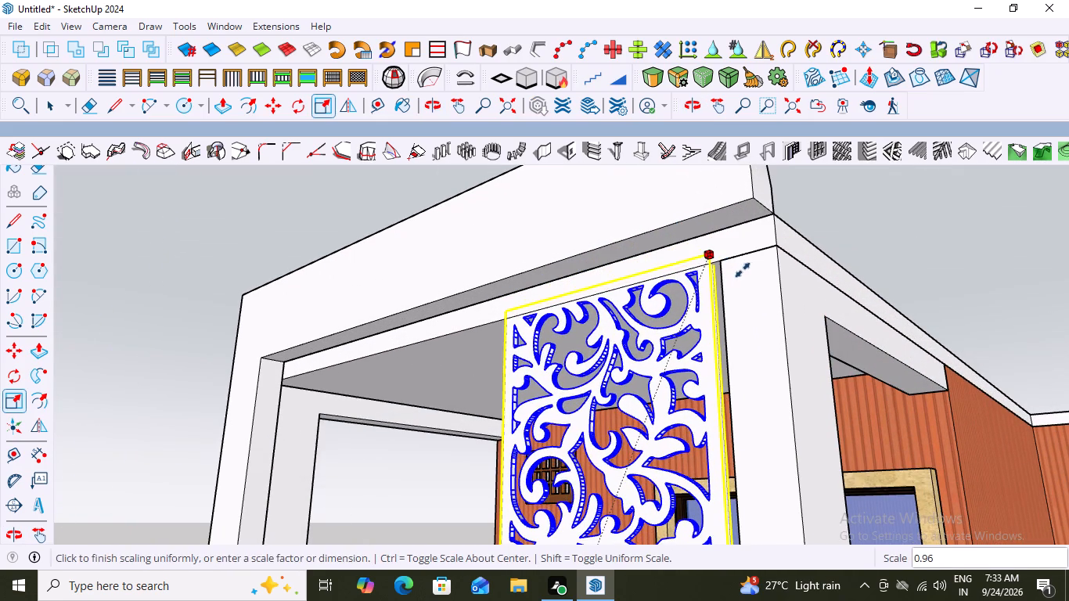
{"action": "left_click_drag", "start_coordinate": [743, 270], "coordinate": [753, 281]}
{"action": "scroll", "coordinate": [844, 308], "scroll_direction": "down", "scroll_amount": 5}
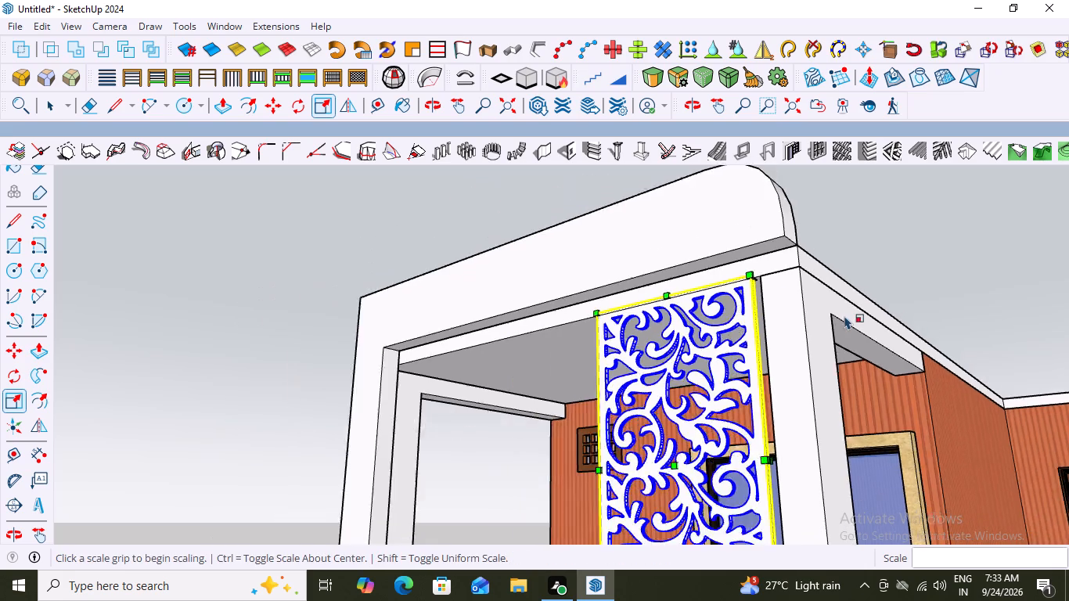
{"action": "scroll", "coordinate": [844, 315], "scroll_direction": "down", "scroll_amount": 4}
{"action": "scroll", "coordinate": [788, 283], "scroll_direction": "up", "scroll_amount": 7}
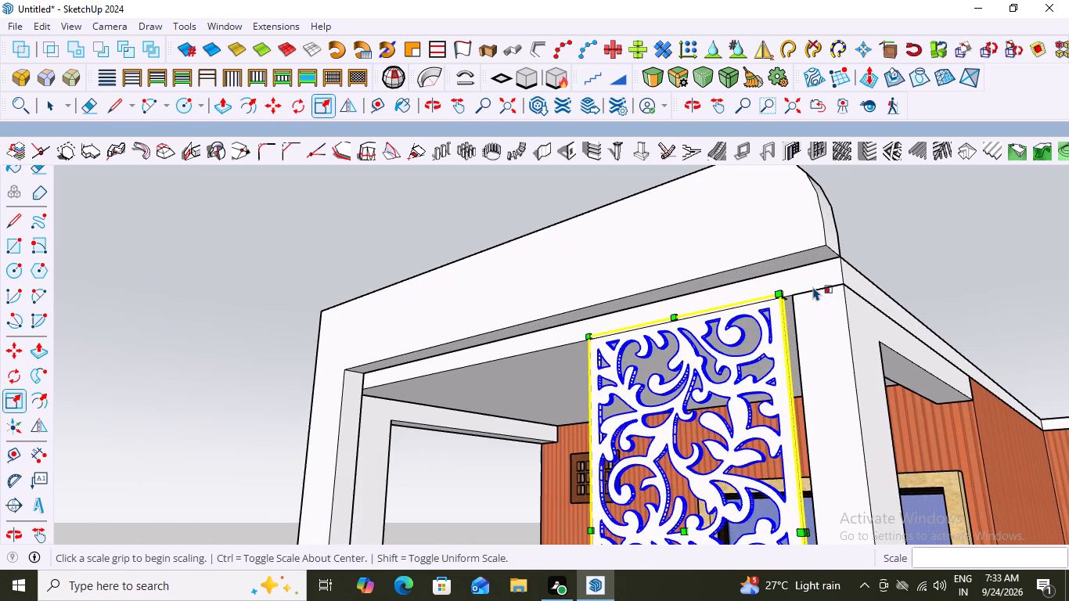
Scale the jali panel along the red axis to about 1.05, widening it to meet the column face.
{"action": "key", "text": "space"}
{"action": "middle_click_drag", "start_coordinate": [836, 379], "coordinate": [740, 373]}
{"action": "scroll", "coordinate": [790, 479], "scroll_direction": "up", "scroll_amount": 3}
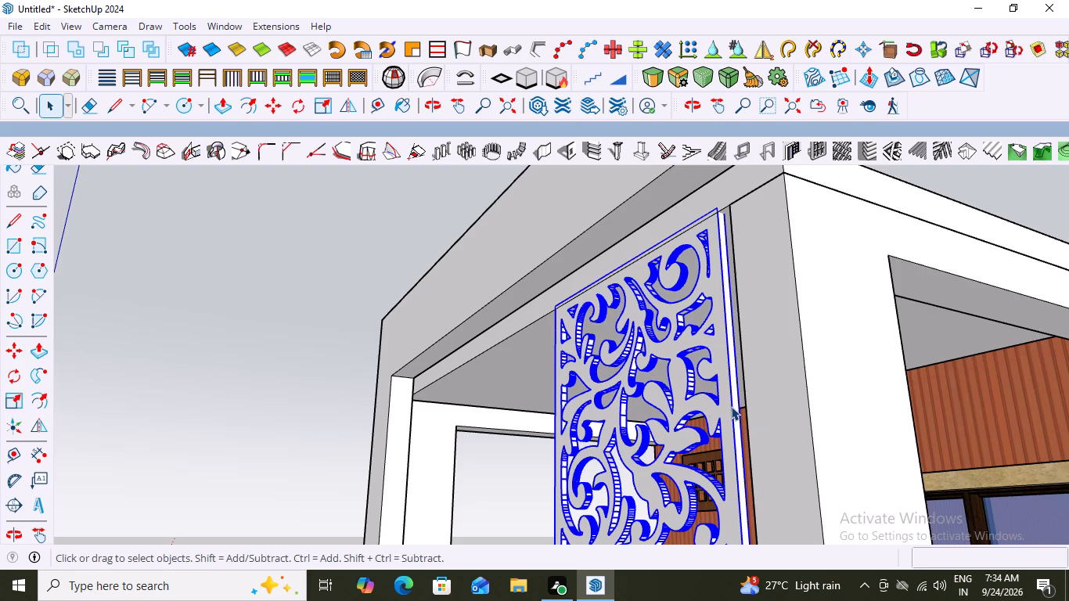
{"action": "key", "text": "s"}
{"action": "scroll", "coordinate": [816, 377], "scroll_direction": "down", "scroll_amount": 4}
{"action": "scroll", "coordinate": [774, 524], "scroll_direction": "up", "scroll_amount": 4}
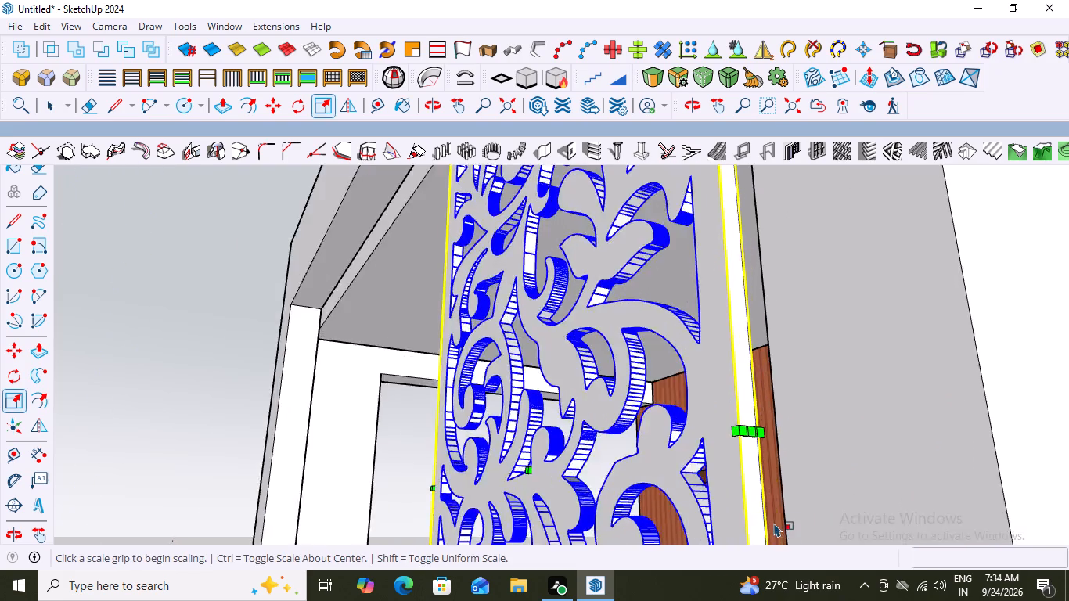
{"action": "scroll", "coordinate": [774, 523], "scroll_direction": "up", "scroll_amount": 3}
{"action": "scroll", "coordinate": [778, 467], "scroll_direction": "down", "scroll_amount": 3}
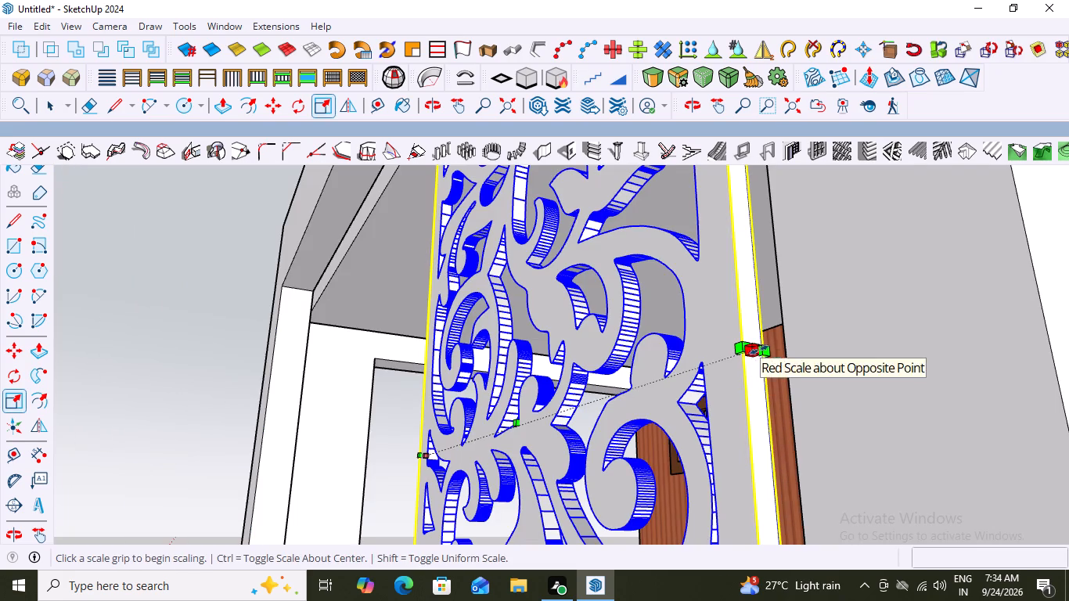
{"action": "left_click_drag", "start_coordinate": [759, 351], "coordinate": [776, 353]}
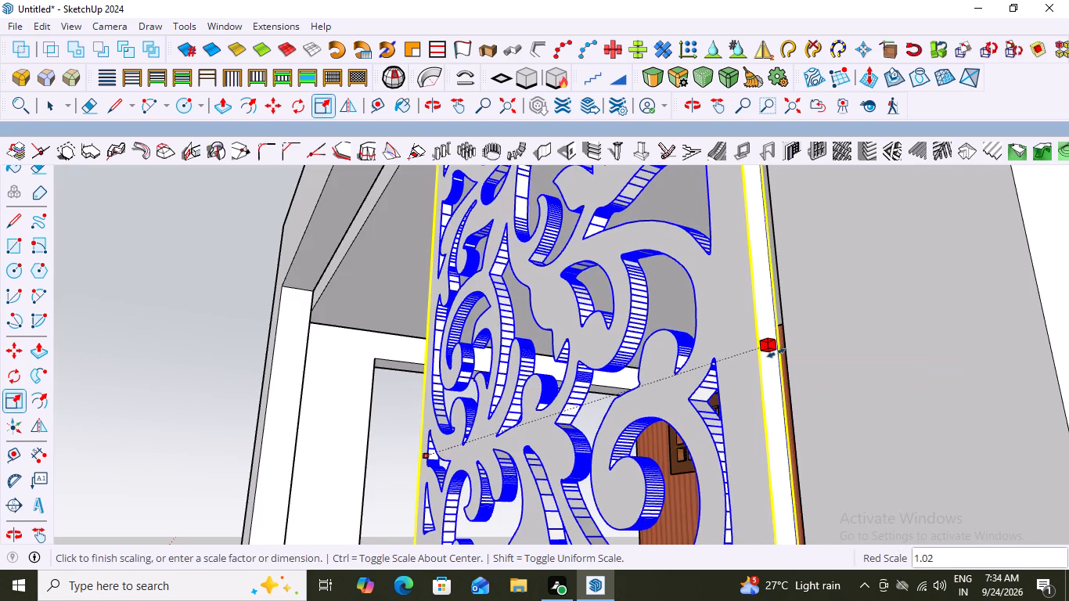
{"action": "left_click_drag", "start_coordinate": [776, 353], "coordinate": [782, 354]}
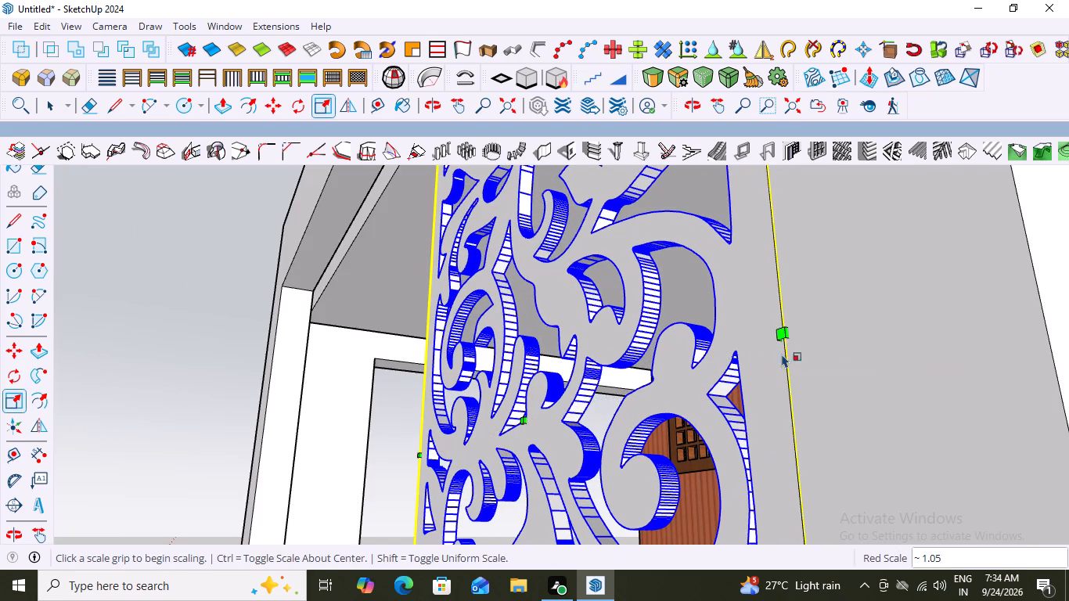
Examine the widened jali panel's fit in the front balcony opening from below, the front and above.
{"action": "scroll", "coordinate": [924, 394], "scroll_direction": "down", "scroll_amount": 20}
{"action": "scroll", "coordinate": [924, 394], "scroll_direction": "down", "scroll_amount": 4}
{"action": "scroll", "coordinate": [801, 372], "scroll_direction": "down", "scroll_amount": 6}
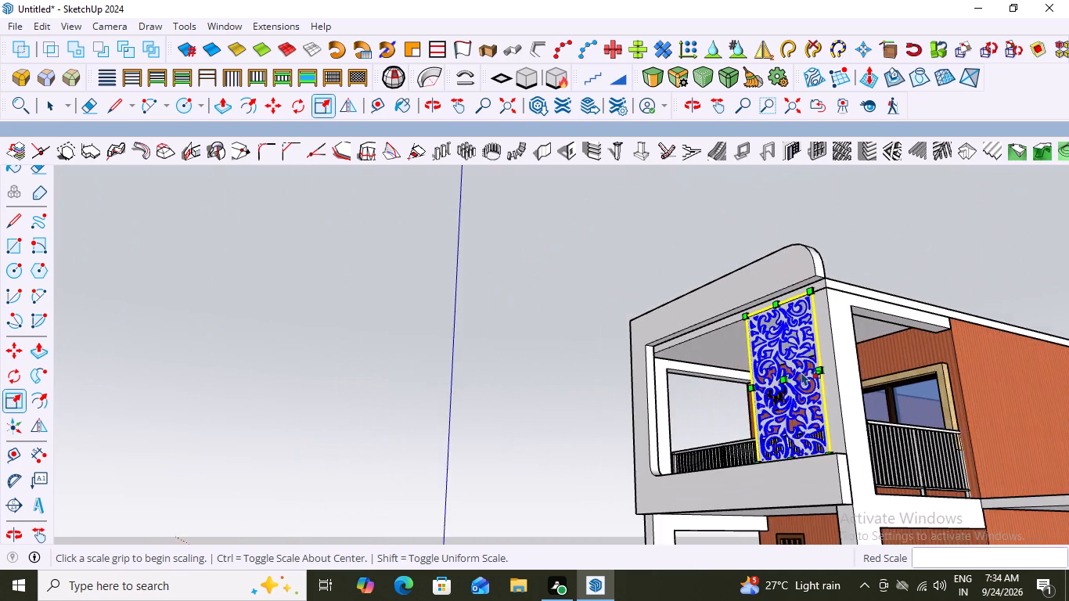
{"action": "scroll", "coordinate": [801, 372], "scroll_direction": "down", "scroll_amount": 4}
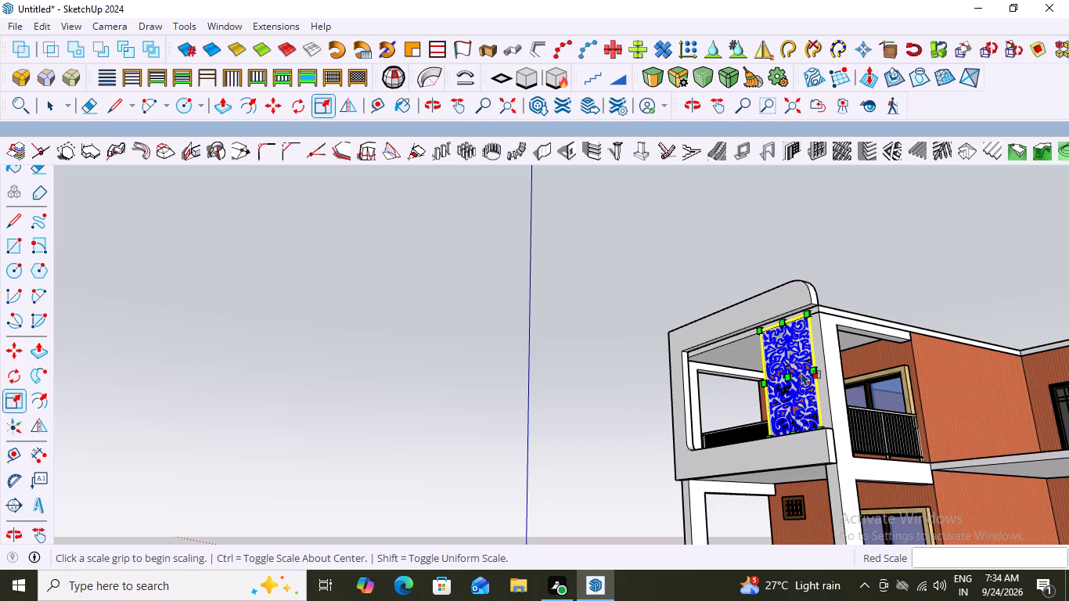
{"action": "scroll", "coordinate": [801, 372], "scroll_direction": "down", "scroll_amount": 5}
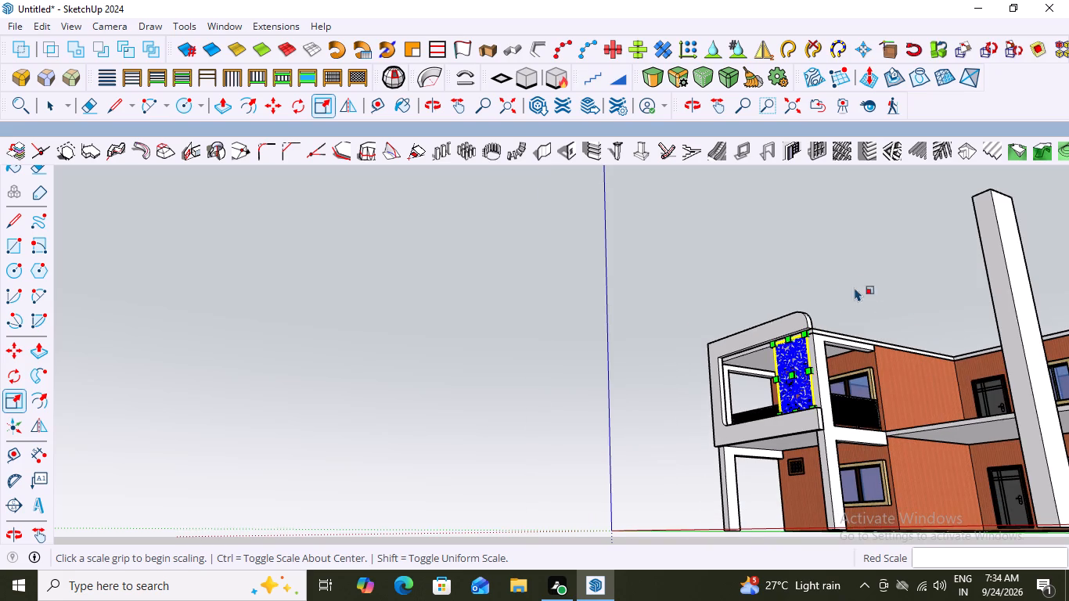
{"action": "middle_click_drag", "start_coordinate": [855, 287], "coordinate": [1045, 381]}
{"action": "scroll", "coordinate": [687, 344], "scroll_direction": "up", "scroll_amount": 8}
{"action": "middle_click_drag", "start_coordinate": [669, 383], "coordinate": [925, 494]}
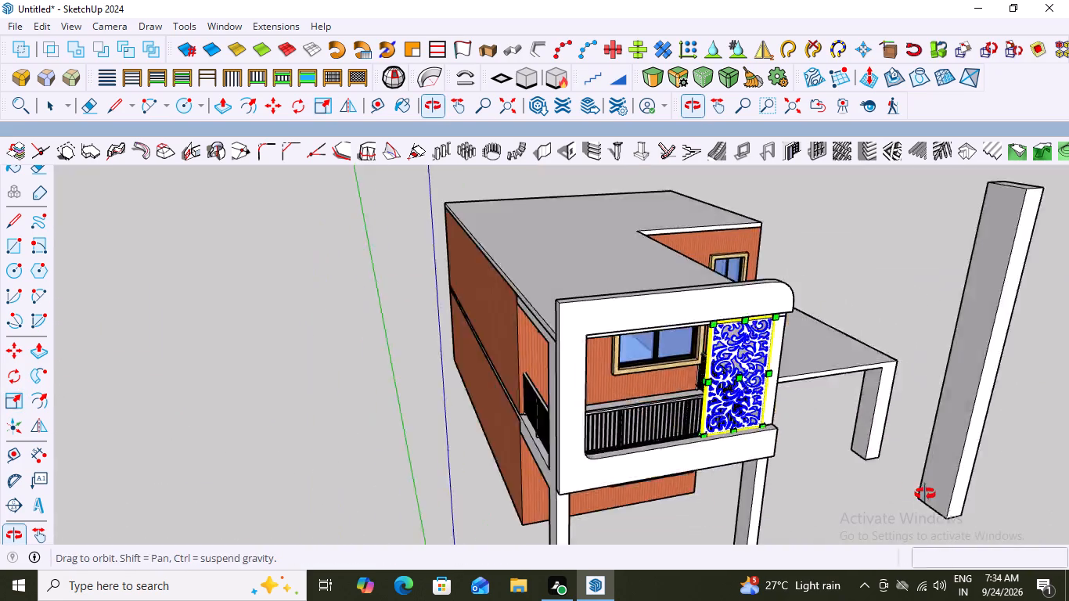
{"action": "middle_click_drag", "start_coordinate": [925, 494], "coordinate": [956, 506]}
{"action": "scroll", "coordinate": [959, 508], "scroll_direction": "up", "scroll_amount": 1}
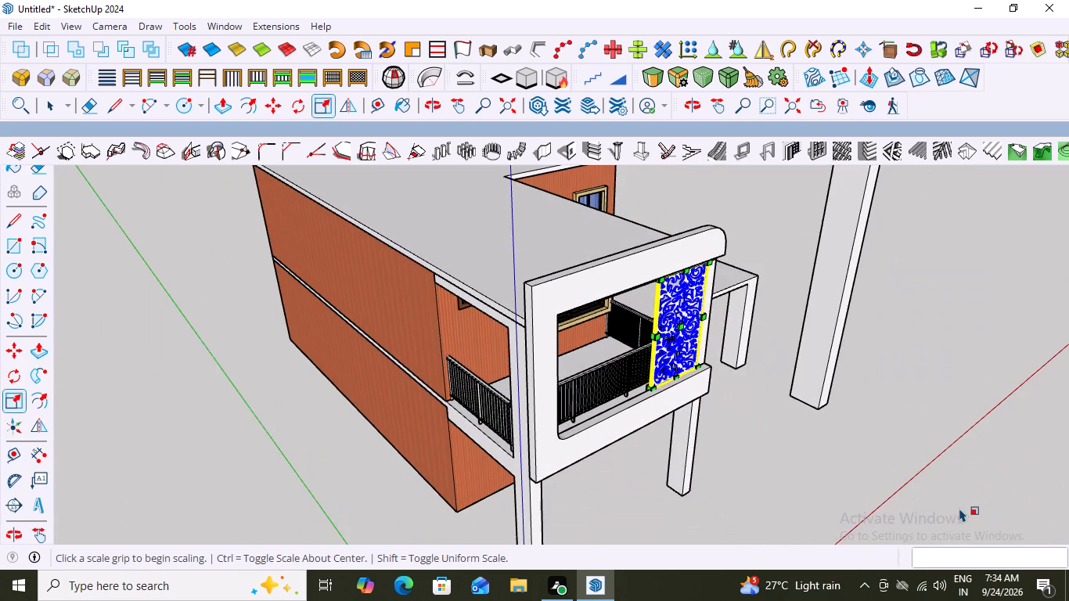
{"action": "scroll", "coordinate": [666, 281], "scroll_direction": "up", "scroll_amount": 3}
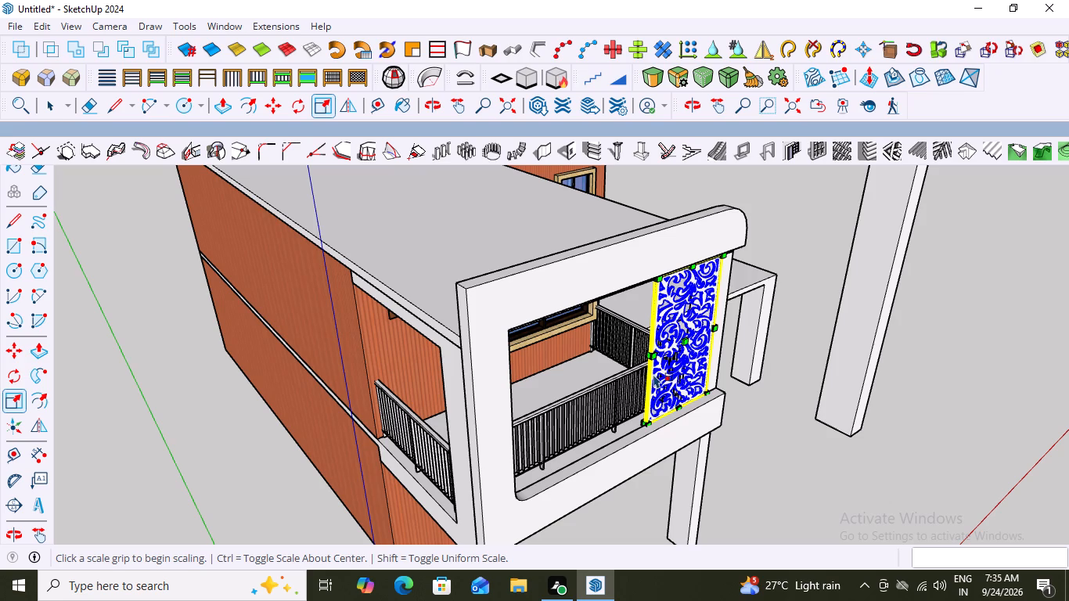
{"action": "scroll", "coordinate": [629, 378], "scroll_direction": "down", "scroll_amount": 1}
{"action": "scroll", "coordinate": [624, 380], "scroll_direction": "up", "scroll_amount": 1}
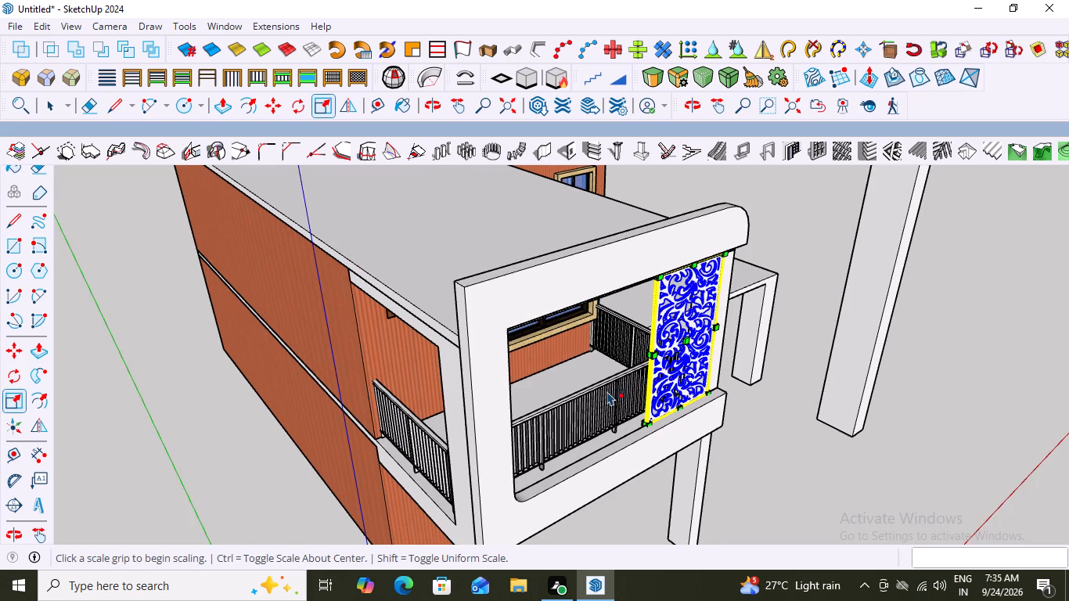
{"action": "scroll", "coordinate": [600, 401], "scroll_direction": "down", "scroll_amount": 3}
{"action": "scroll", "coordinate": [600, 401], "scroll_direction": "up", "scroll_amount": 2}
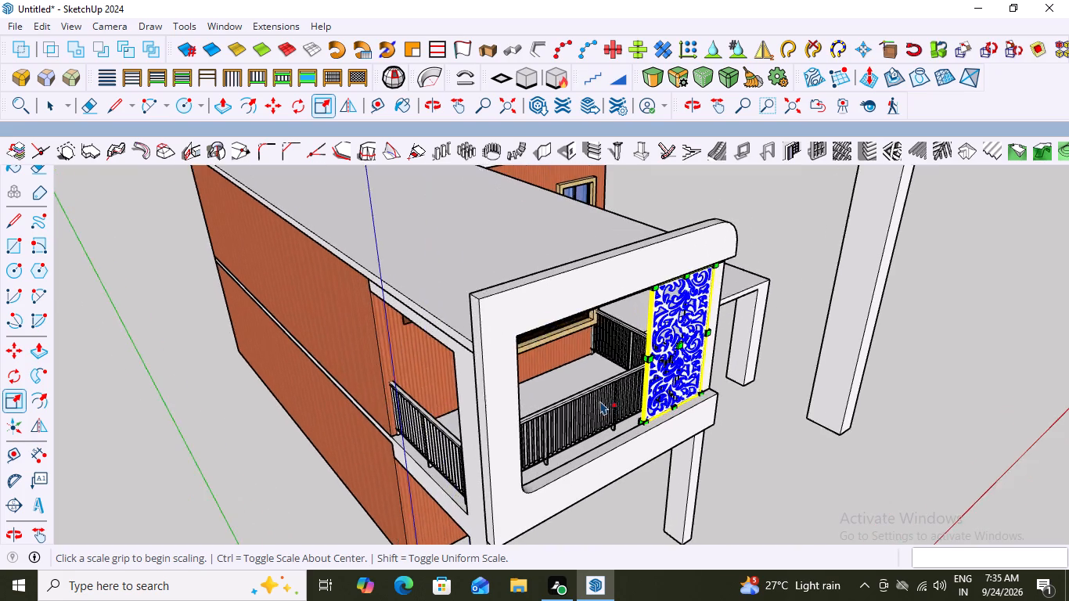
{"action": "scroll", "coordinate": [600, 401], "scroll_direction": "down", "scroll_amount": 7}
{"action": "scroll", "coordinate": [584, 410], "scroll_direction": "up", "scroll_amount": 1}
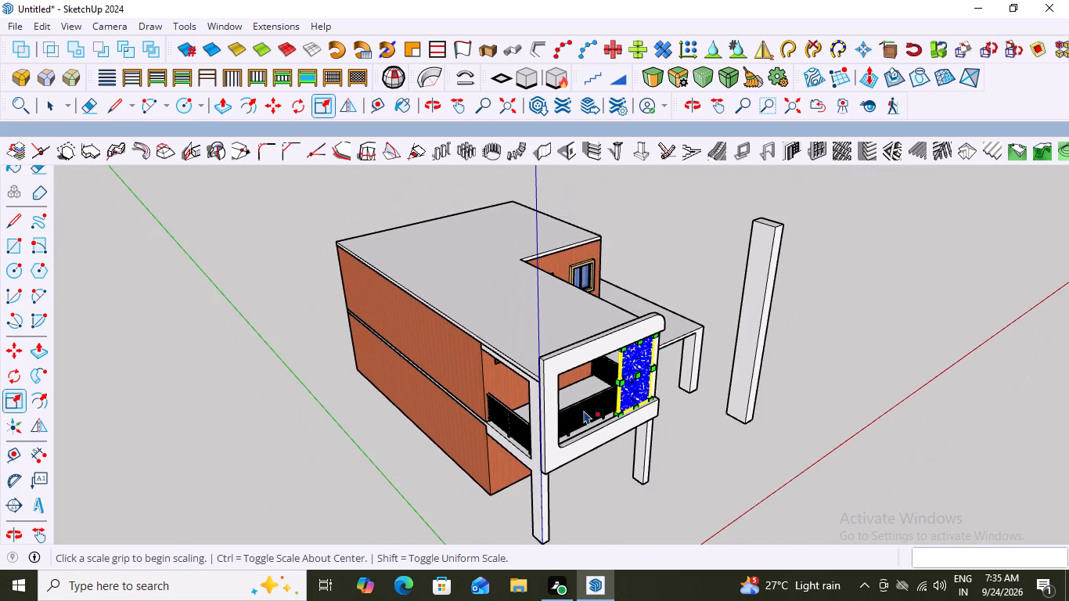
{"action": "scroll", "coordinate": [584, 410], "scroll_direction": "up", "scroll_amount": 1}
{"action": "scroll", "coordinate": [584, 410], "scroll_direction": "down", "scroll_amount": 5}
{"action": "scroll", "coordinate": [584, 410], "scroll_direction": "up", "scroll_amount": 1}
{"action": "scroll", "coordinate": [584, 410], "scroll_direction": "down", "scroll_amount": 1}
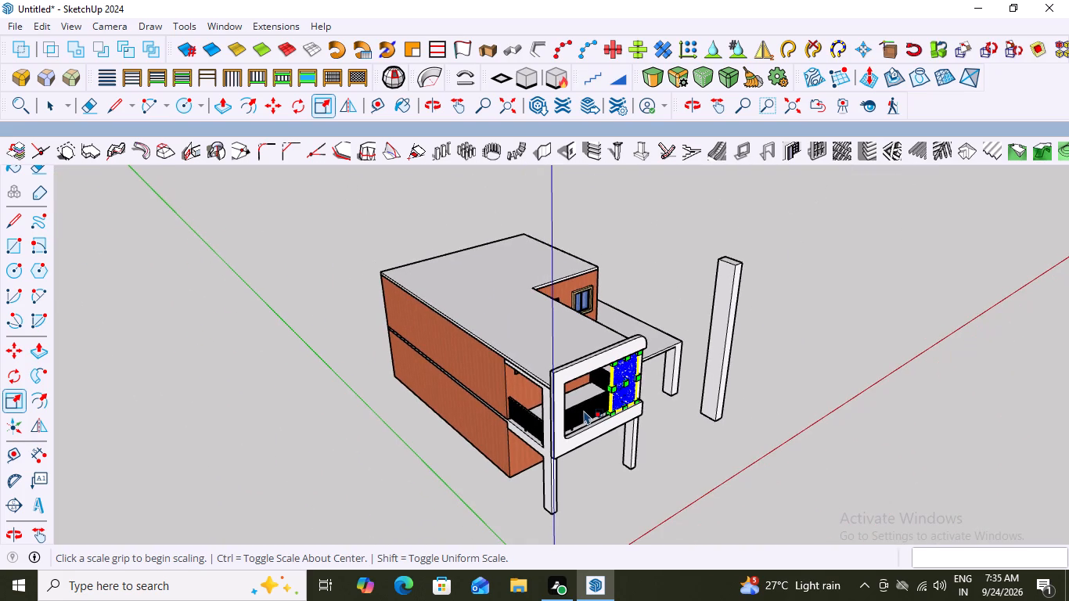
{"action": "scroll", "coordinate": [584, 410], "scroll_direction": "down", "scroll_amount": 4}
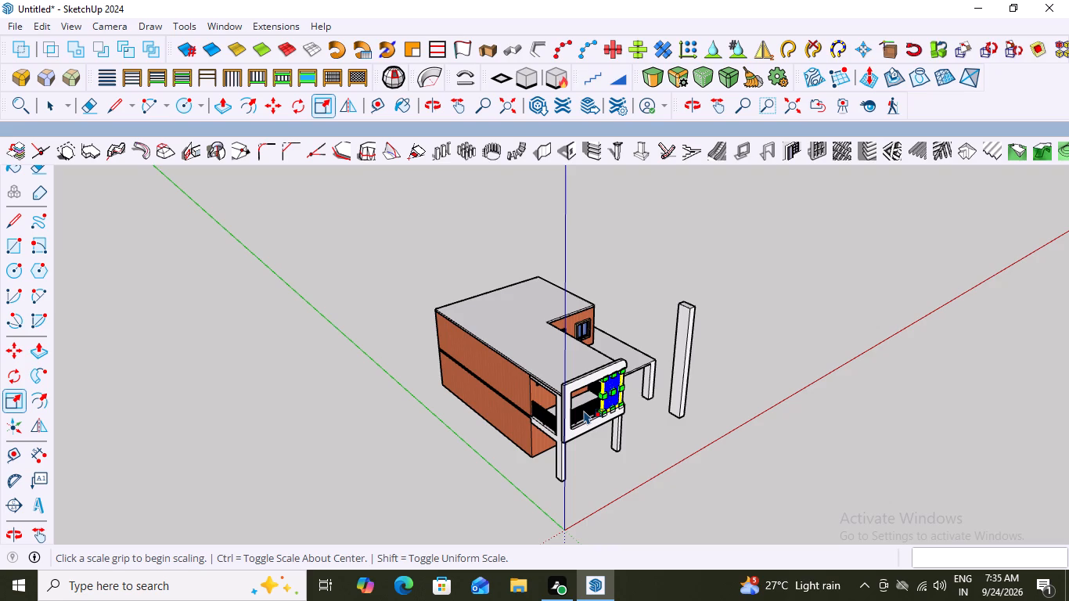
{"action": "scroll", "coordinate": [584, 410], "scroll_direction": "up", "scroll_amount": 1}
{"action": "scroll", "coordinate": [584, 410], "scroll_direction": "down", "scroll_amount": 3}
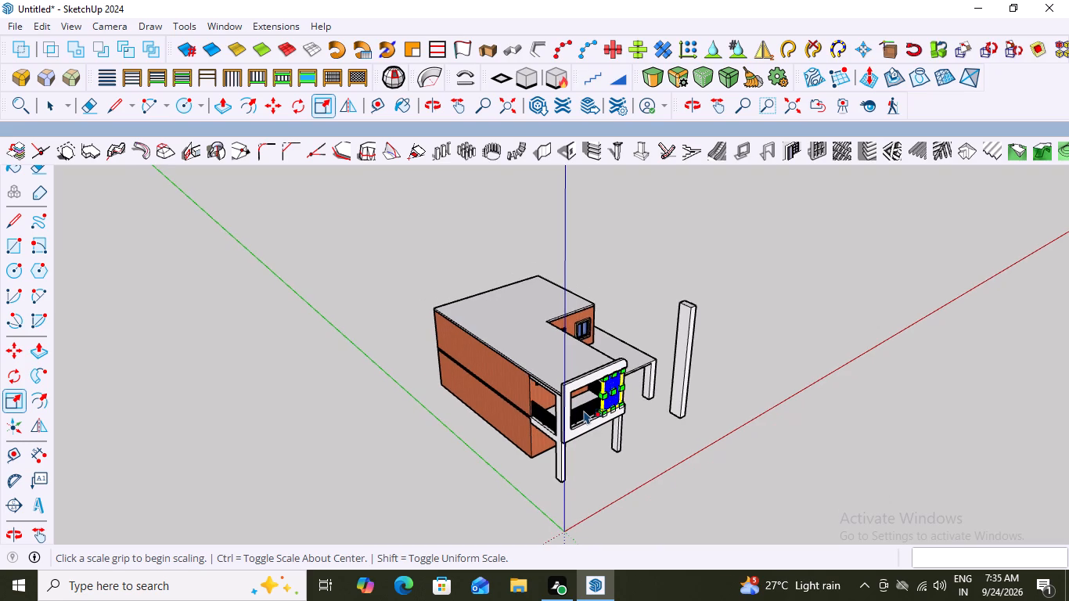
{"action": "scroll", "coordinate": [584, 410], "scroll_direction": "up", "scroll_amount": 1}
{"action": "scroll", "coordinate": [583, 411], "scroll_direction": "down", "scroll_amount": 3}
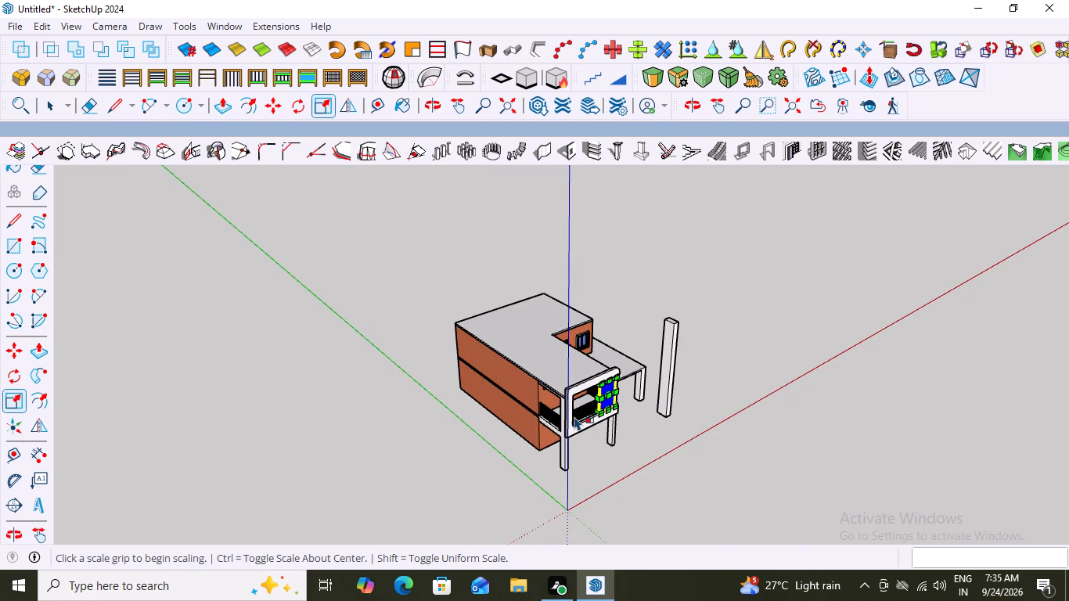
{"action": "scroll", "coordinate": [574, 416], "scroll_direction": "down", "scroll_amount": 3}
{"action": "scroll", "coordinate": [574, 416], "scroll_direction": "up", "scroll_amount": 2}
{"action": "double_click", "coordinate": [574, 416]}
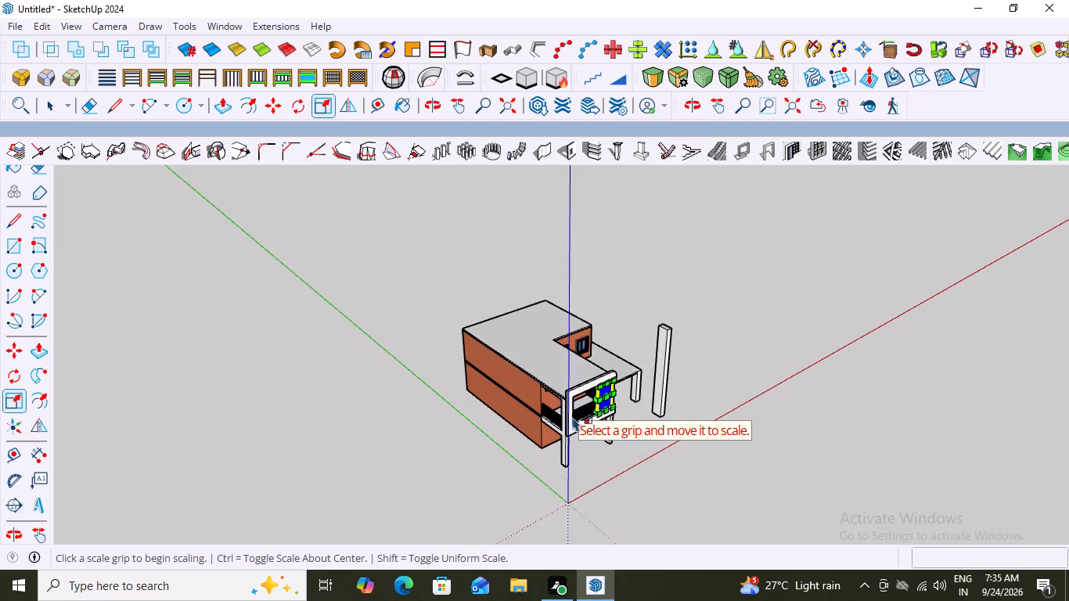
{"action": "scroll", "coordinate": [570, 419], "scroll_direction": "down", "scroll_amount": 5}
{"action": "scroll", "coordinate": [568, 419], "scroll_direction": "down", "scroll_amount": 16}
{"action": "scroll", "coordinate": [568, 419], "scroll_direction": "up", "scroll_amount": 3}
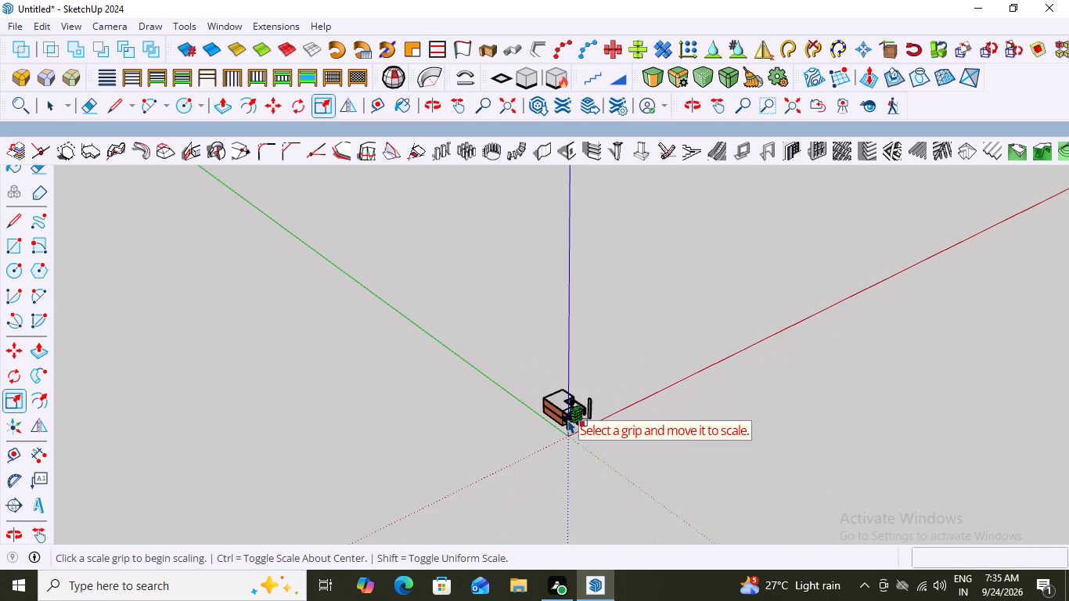
Examine the jali panel and the remaining open part of the front balcony from both sides of the house front.
{"action": "scroll", "coordinate": [601, 465], "scroll_direction": "up", "scroll_amount": 3}
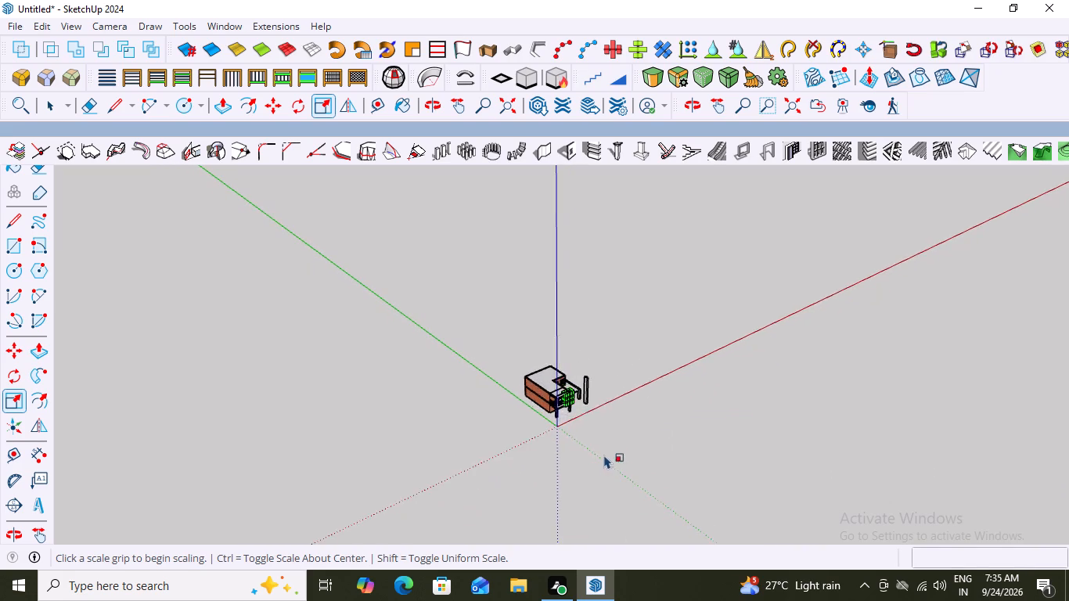
{"action": "scroll", "coordinate": [604, 455], "scroll_direction": "up", "scroll_amount": 20}
{"action": "scroll", "coordinate": [604, 455], "scroll_direction": "up", "scroll_amount": 3}
{"action": "middle_click_drag", "start_coordinate": [658, 430], "coordinate": [603, 416]}
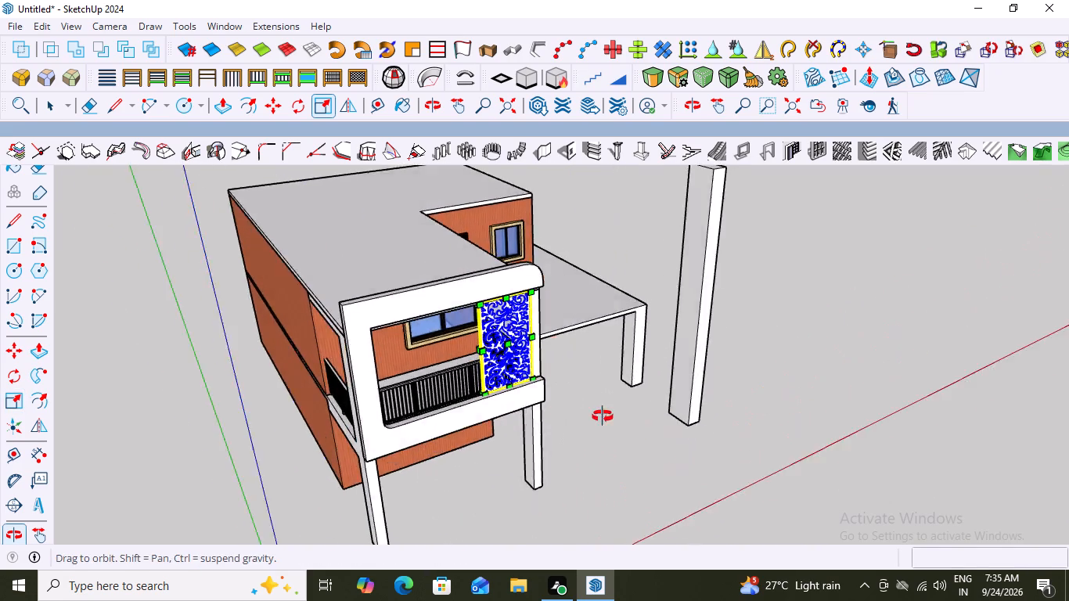
{"action": "middle_click_drag", "start_coordinate": [603, 416], "coordinate": [187, 335]}
{"action": "middle_click_drag", "start_coordinate": [720, 333], "coordinate": [864, 394]}
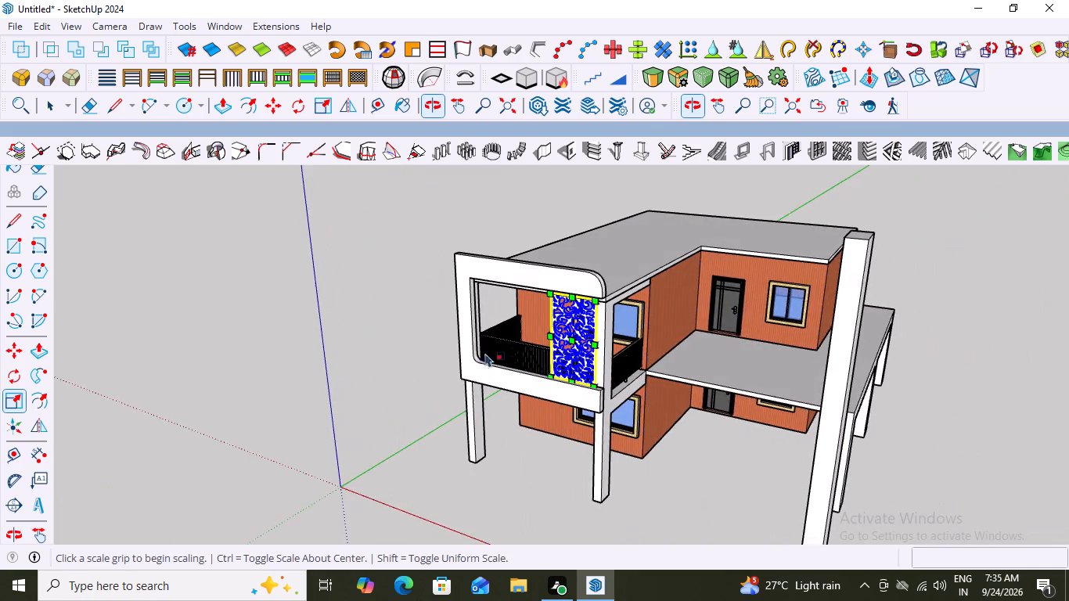
{"action": "scroll", "coordinate": [481, 352], "scroll_direction": "up", "scroll_amount": 6}
{"action": "middle_click_drag", "start_coordinate": [531, 329], "coordinate": [845, 358]}
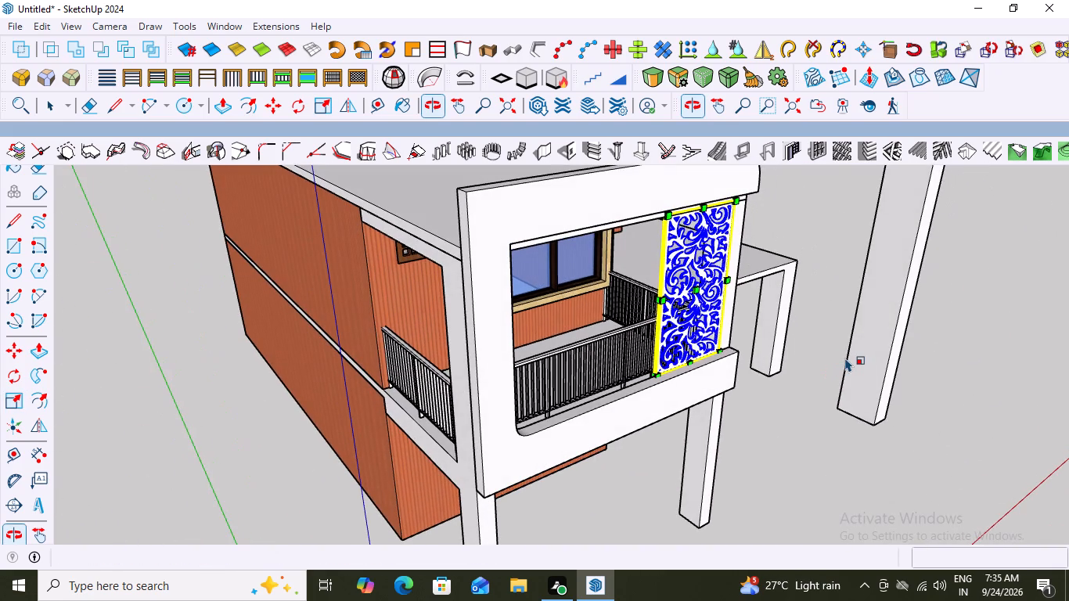
{"action": "scroll", "coordinate": [836, 340], "scroll_direction": "up", "scroll_amount": 2}
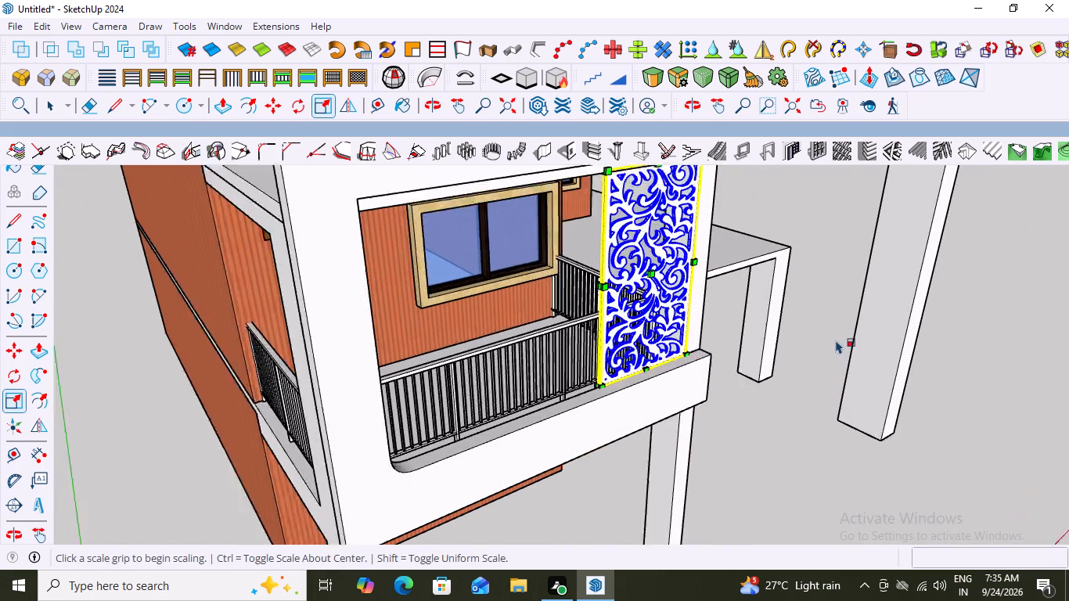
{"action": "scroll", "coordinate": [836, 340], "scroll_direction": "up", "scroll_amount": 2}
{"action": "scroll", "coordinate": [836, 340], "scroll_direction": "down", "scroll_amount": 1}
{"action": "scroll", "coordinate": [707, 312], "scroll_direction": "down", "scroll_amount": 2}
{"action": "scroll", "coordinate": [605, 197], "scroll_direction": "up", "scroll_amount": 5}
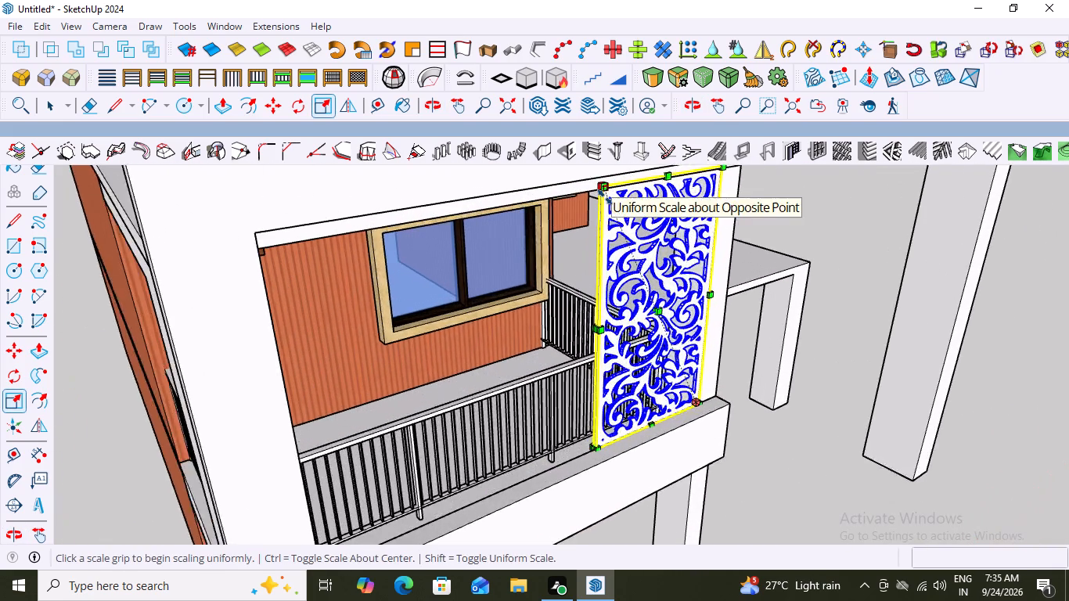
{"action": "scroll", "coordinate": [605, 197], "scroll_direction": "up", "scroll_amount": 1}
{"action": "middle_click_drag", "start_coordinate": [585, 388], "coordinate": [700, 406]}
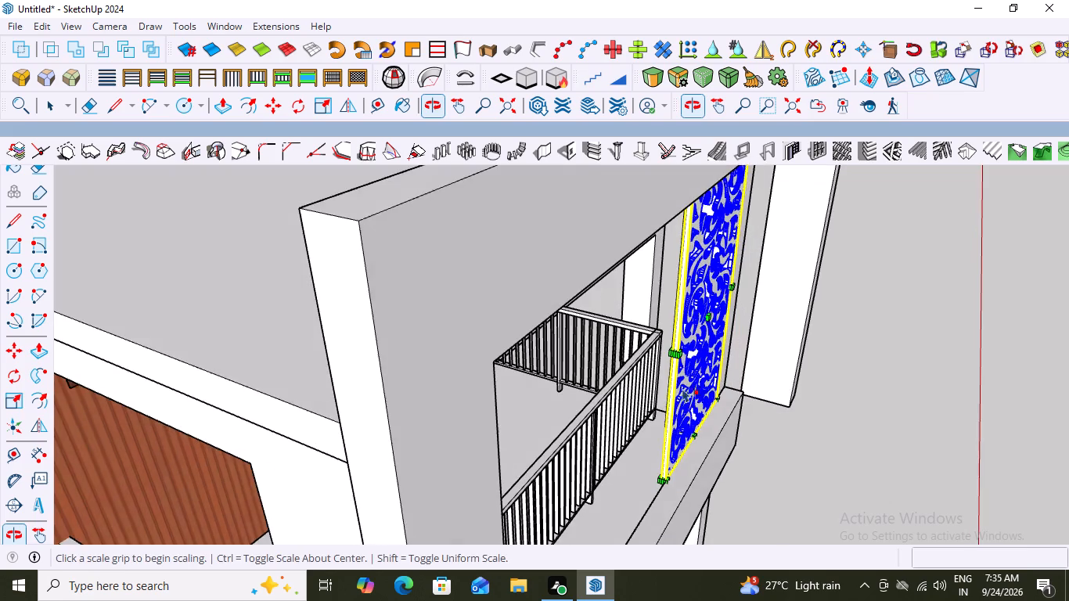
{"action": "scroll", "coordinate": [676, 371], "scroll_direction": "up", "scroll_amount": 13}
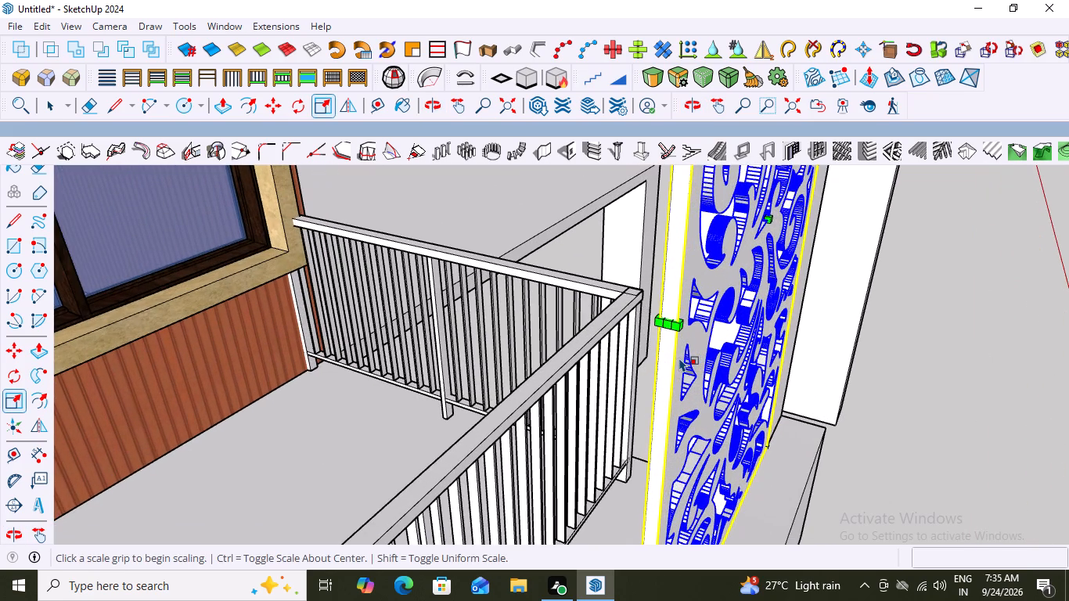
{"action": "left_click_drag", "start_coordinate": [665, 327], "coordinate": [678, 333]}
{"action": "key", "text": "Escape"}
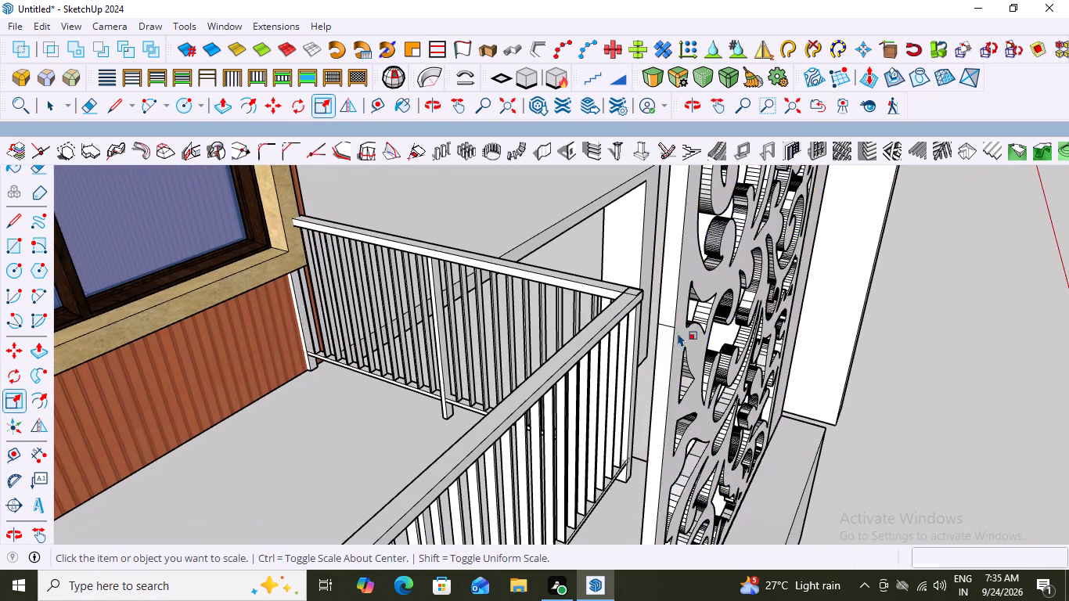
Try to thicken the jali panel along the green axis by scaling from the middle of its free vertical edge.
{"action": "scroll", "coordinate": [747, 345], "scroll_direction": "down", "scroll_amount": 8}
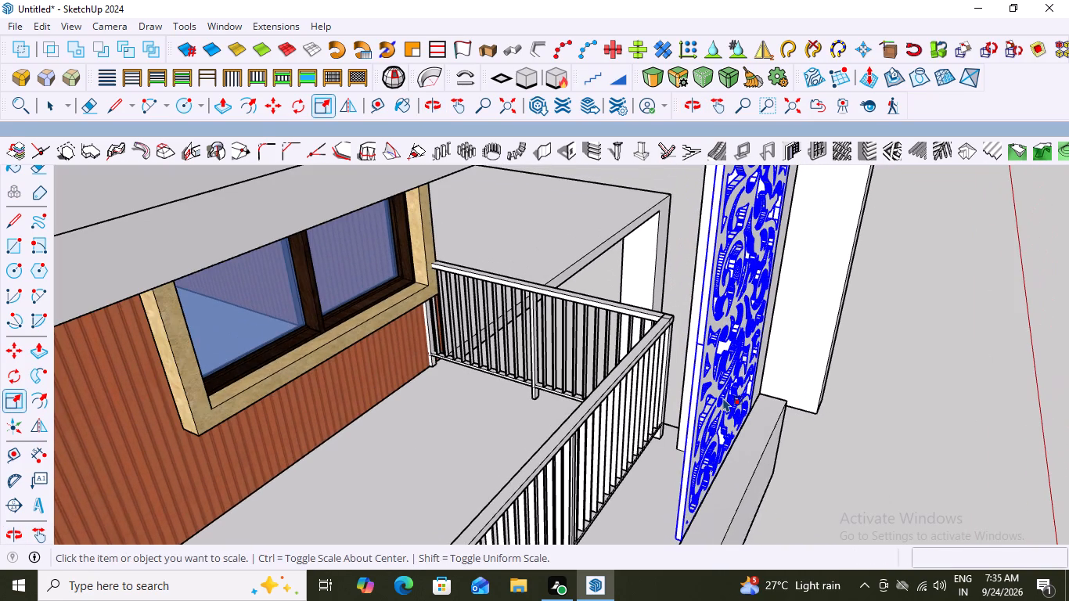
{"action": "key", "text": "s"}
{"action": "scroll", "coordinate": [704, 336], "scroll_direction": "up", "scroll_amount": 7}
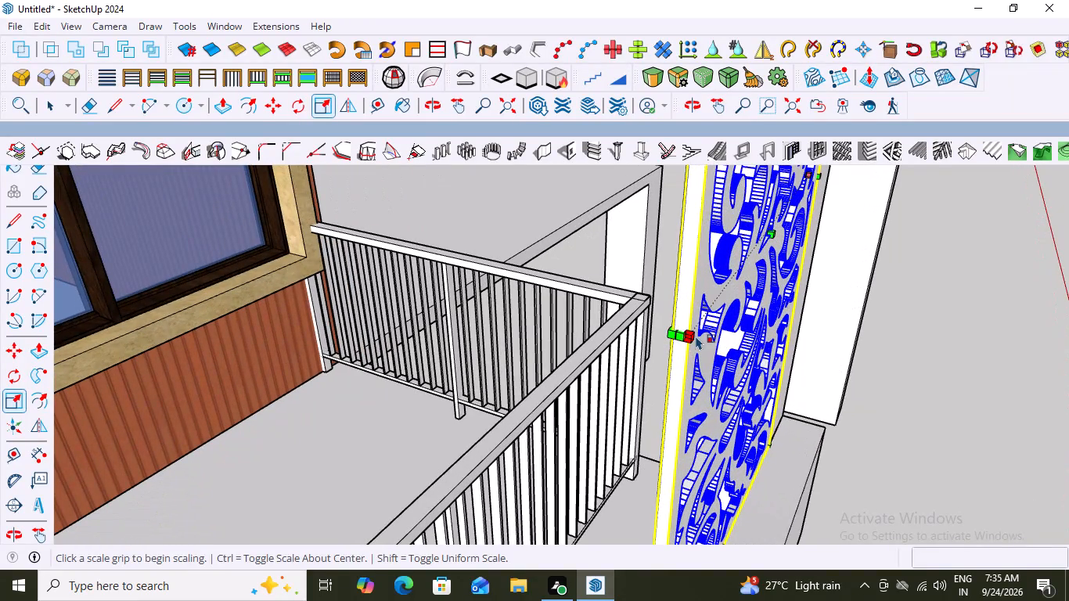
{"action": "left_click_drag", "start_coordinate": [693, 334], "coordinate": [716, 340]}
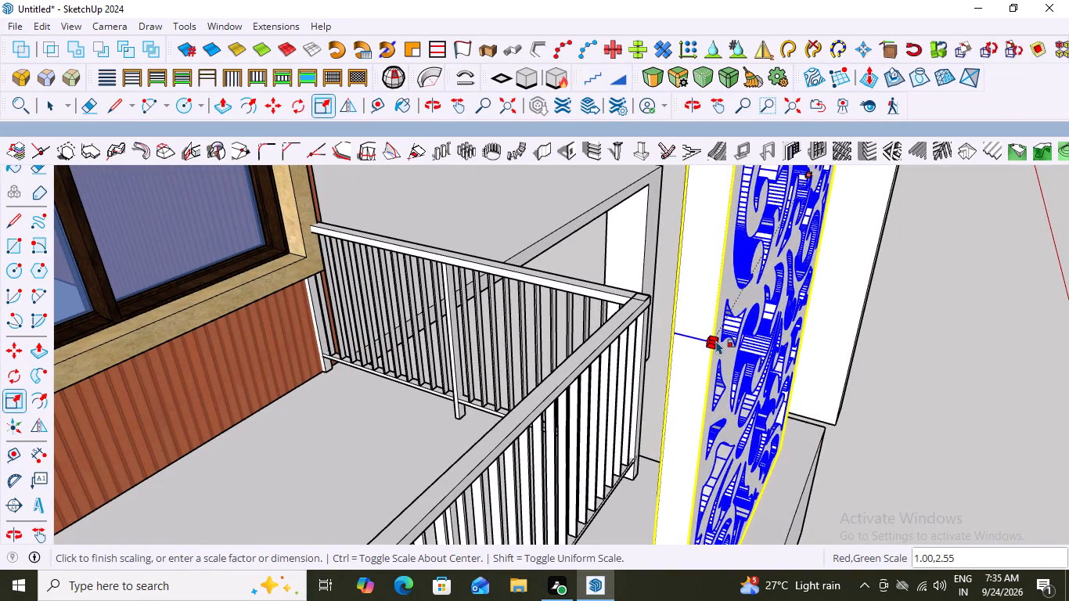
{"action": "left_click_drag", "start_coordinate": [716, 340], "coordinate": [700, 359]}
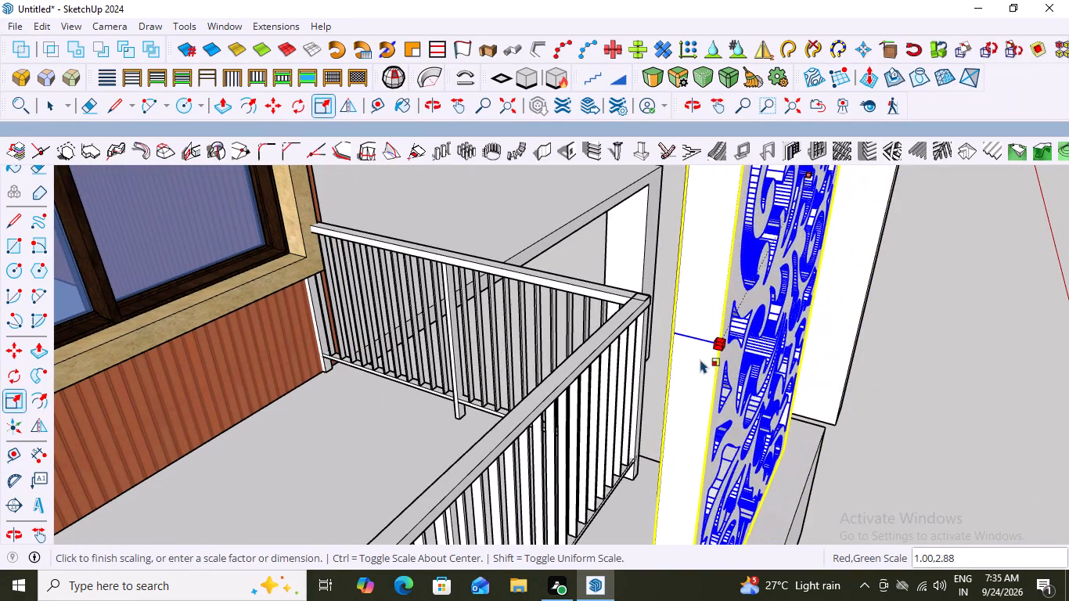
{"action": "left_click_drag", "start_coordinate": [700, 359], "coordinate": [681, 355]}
Examine the scaled jali panel's thickness and its fit against the ledge, beam and column from the front, side and above.
{"action": "scroll", "coordinate": [852, 362], "scroll_direction": "down", "scroll_amount": 2}
{"action": "middle_click_drag", "start_coordinate": [891, 372], "coordinate": [732, 372]}
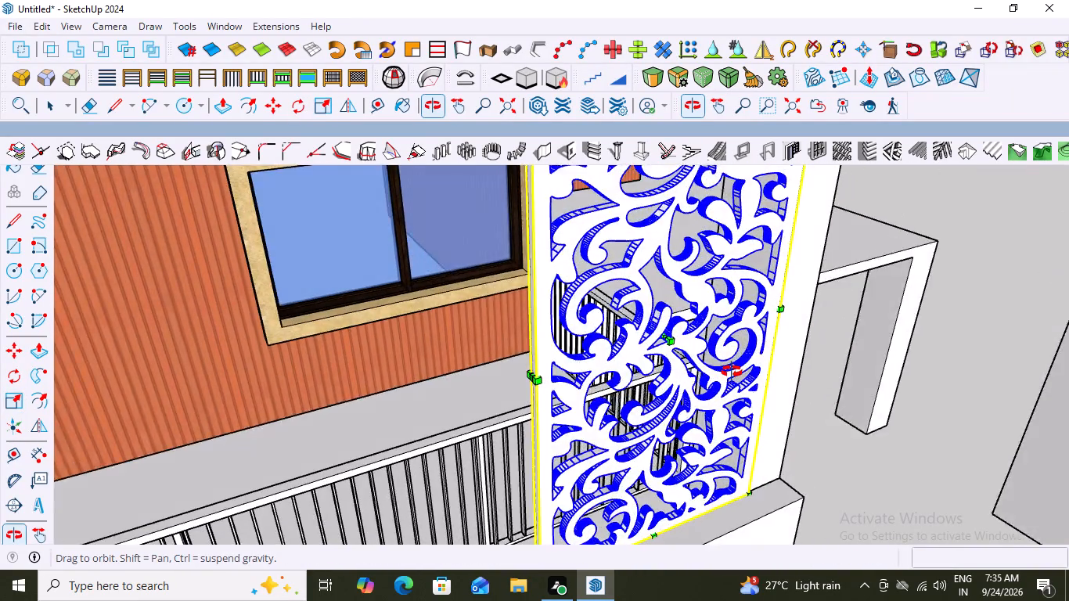
{"action": "middle_click_drag", "start_coordinate": [732, 372], "coordinate": [650, 330]}
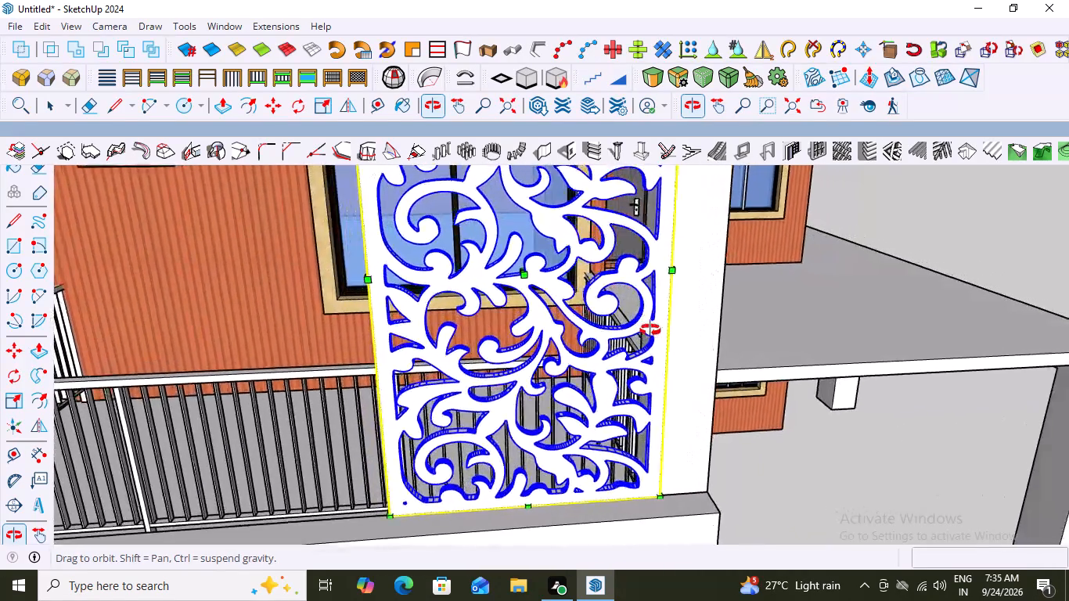
{"action": "middle_click_drag", "start_coordinate": [650, 330], "coordinate": [895, 361]}
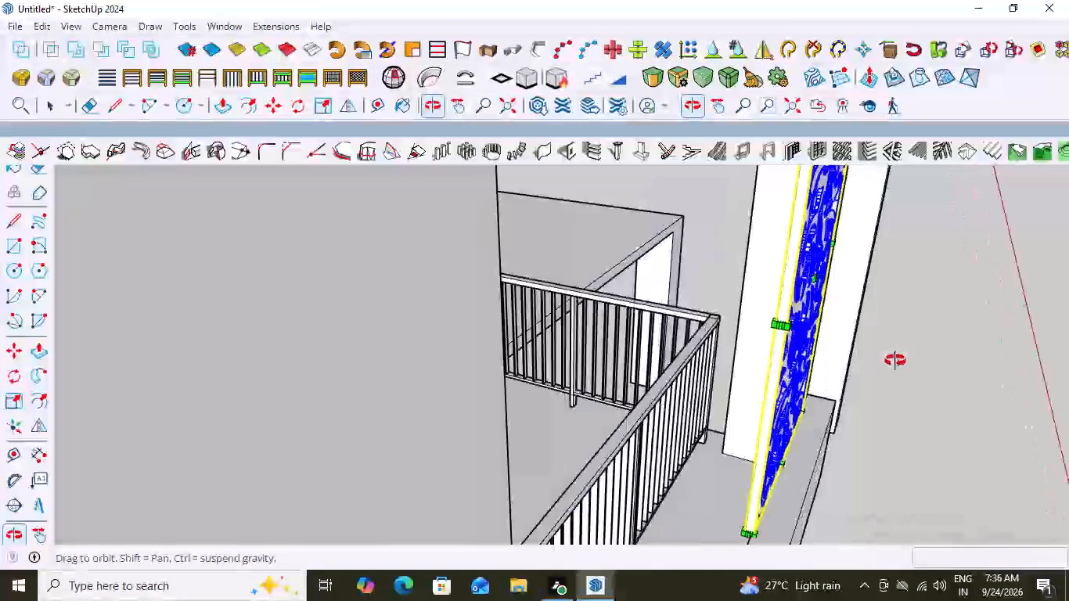
{"action": "middle_click_drag", "start_coordinate": [895, 361], "coordinate": [859, 379]}
{"action": "scroll", "coordinate": [859, 379], "scroll_direction": "down", "scroll_amount": 4}
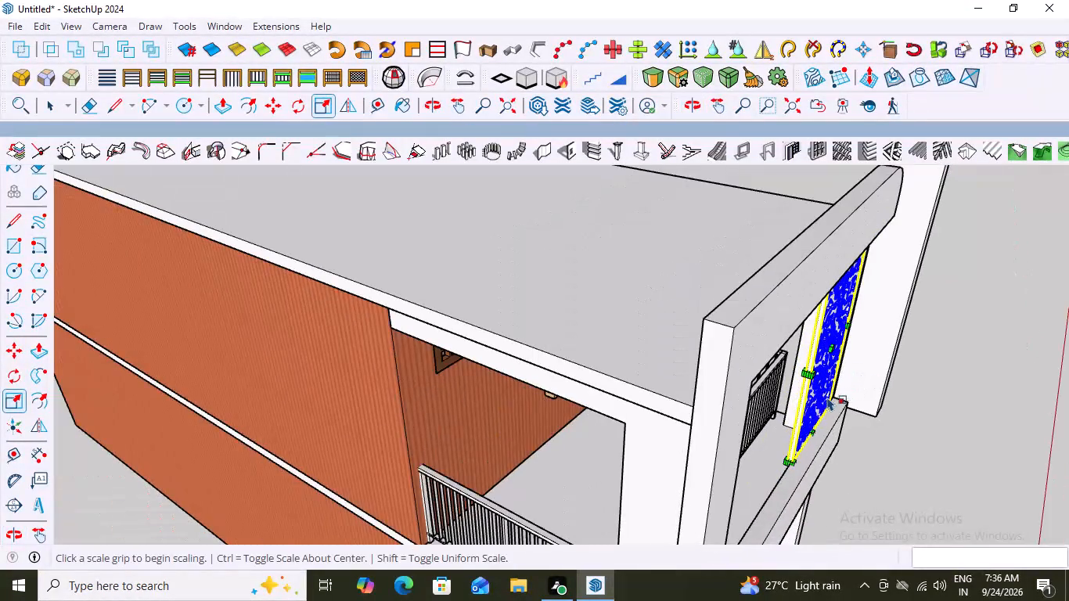
{"action": "scroll", "coordinate": [788, 407], "scroll_direction": "up", "scroll_amount": 7}
{"action": "middle_click_drag", "start_coordinate": [784, 430], "coordinate": [790, 434]}
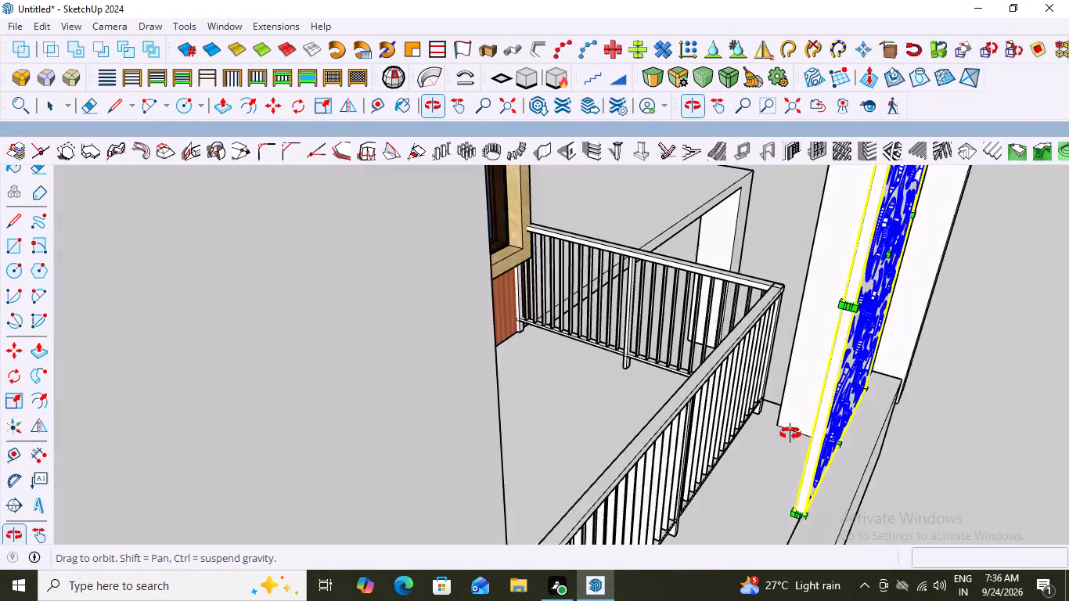
{"action": "middle_click_drag", "start_coordinate": [790, 434], "coordinate": [695, 383]}
{"action": "scroll", "coordinate": [792, 434], "scroll_direction": "down", "scroll_amount": 3}
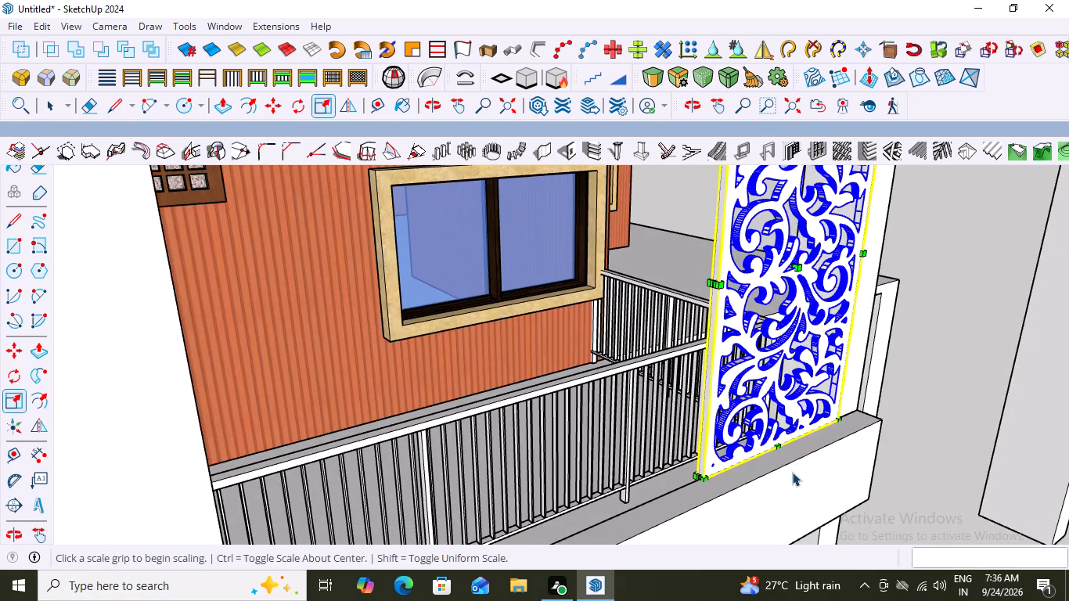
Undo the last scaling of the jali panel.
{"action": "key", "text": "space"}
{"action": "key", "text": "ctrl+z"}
Examine the jali panel as part of the whole house exterior from several angles, near and far.
{"action": "scroll", "coordinate": [792, 472], "scroll_direction": "down", "scroll_amount": 7}
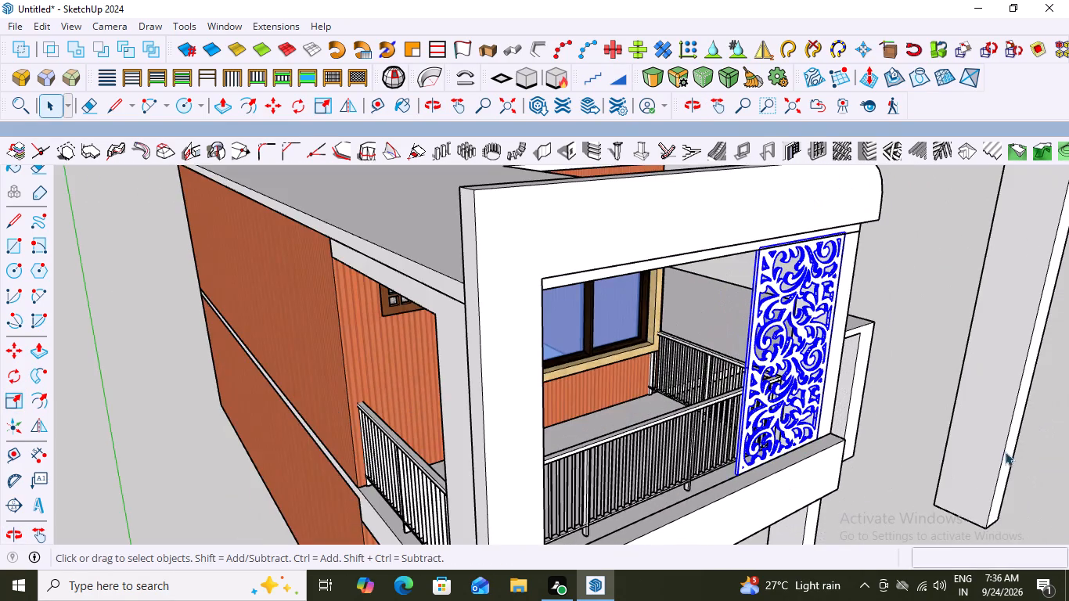
{"action": "middle_click_drag", "start_coordinate": [1002, 452], "coordinate": [907, 431]}
{"action": "scroll", "coordinate": [913, 435], "scroll_direction": "down", "scroll_amount": 7}
{"action": "middle_click_drag", "start_coordinate": [904, 452], "coordinate": [815, 419]}
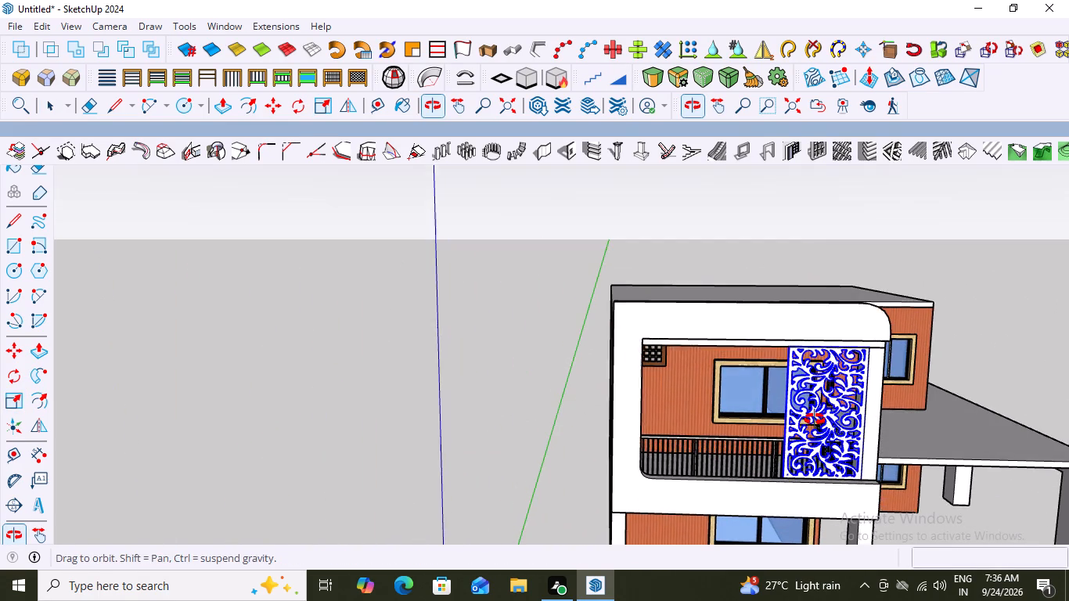
{"action": "middle_click_drag", "start_coordinate": [815, 419], "coordinate": [815, 419]}
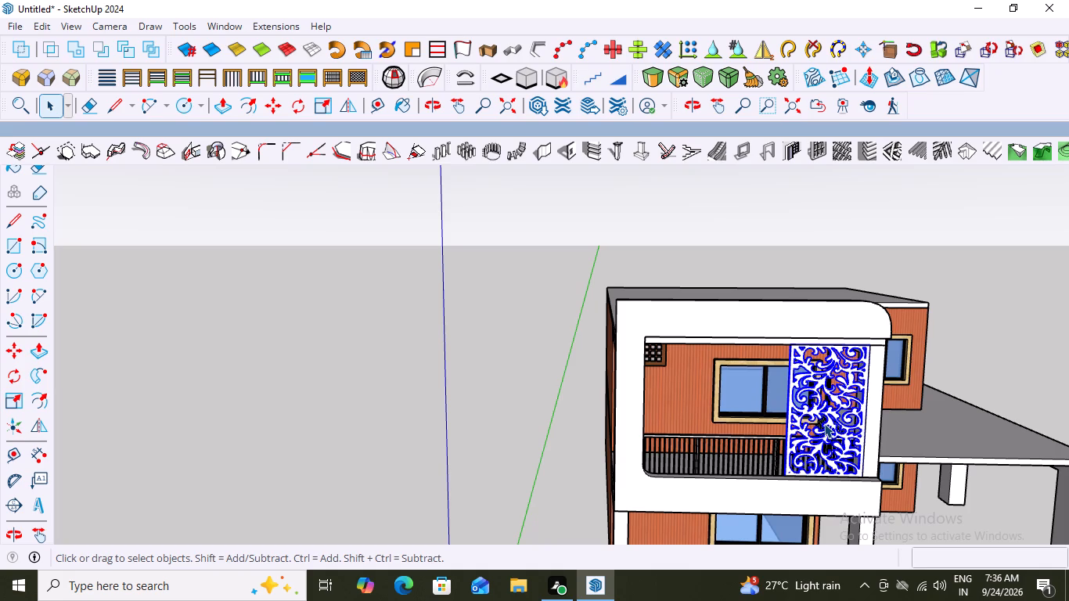
{"action": "scroll", "coordinate": [824, 423], "scroll_direction": "down", "scroll_amount": 9}
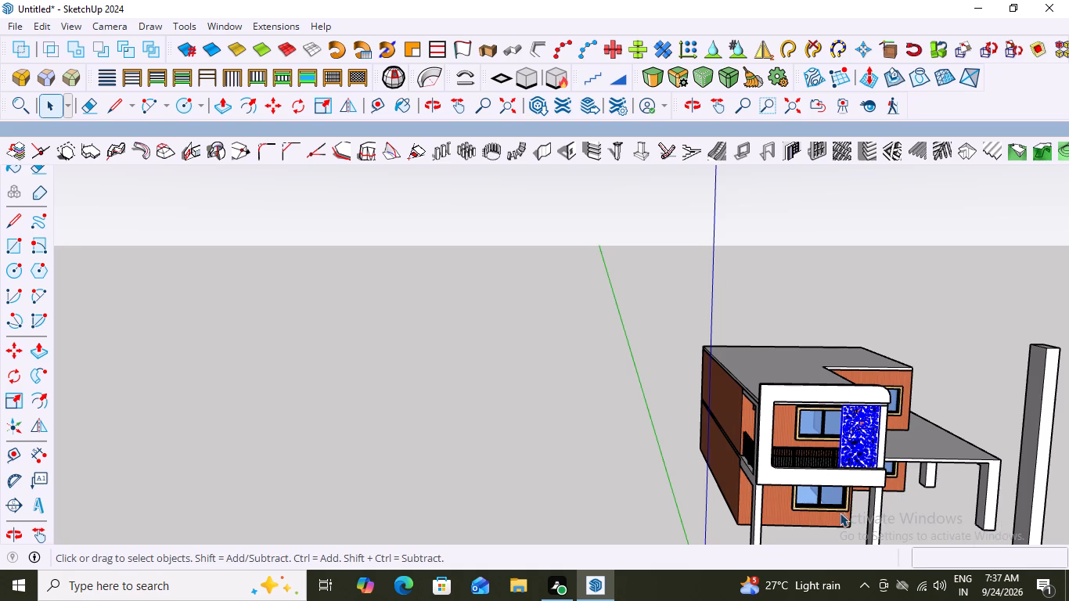
{"action": "scroll", "coordinate": [833, 416], "scroll_direction": "down", "scroll_amount": 8}
{"action": "middle_click_drag", "start_coordinate": [875, 417], "coordinate": [823, 394]}
{"action": "scroll", "coordinate": [832, 422], "scroll_direction": "up", "scroll_amount": 9}
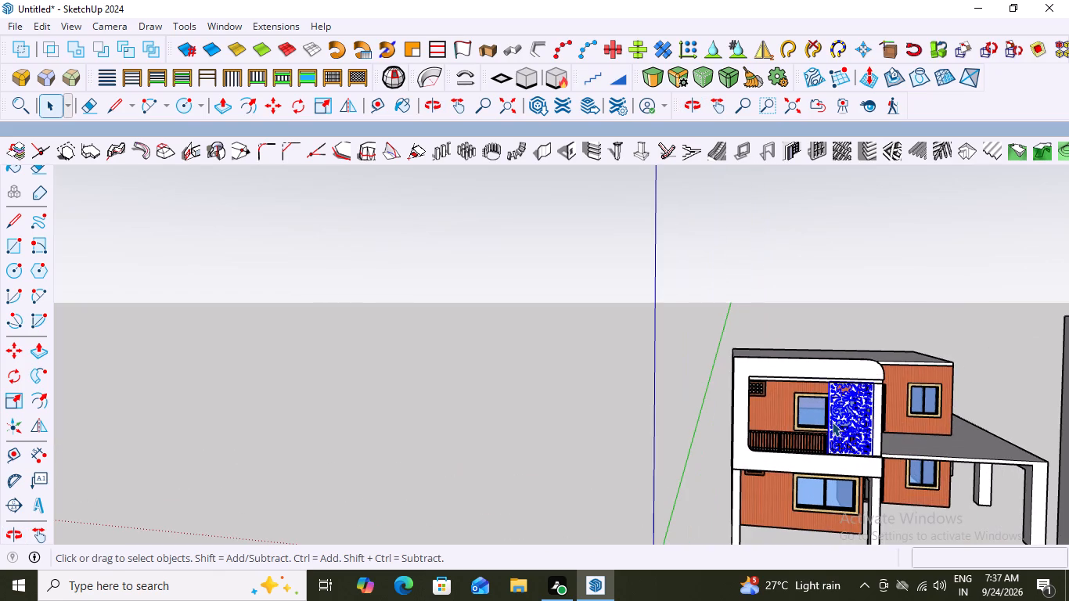
{"action": "scroll", "coordinate": [832, 422], "scroll_direction": "down", "scroll_amount": 13}
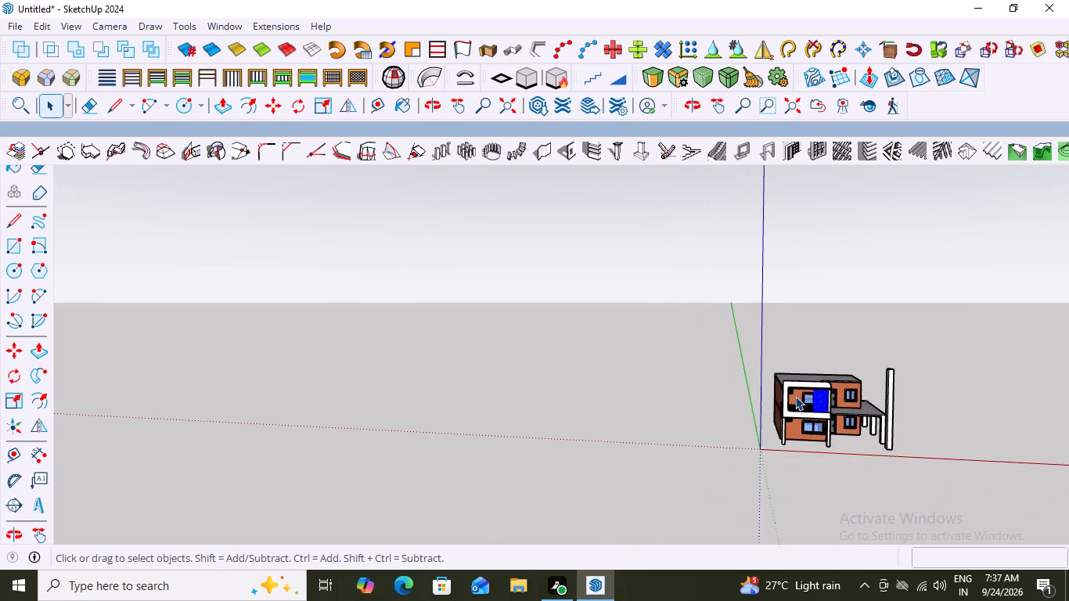
{"action": "scroll", "coordinate": [795, 396], "scroll_direction": "down", "scroll_amount": 2}
{"action": "middle_click_drag", "start_coordinate": [938, 436], "coordinate": [975, 408]}
{"action": "scroll", "coordinate": [749, 409], "scroll_direction": "up", "scroll_amount": 10}
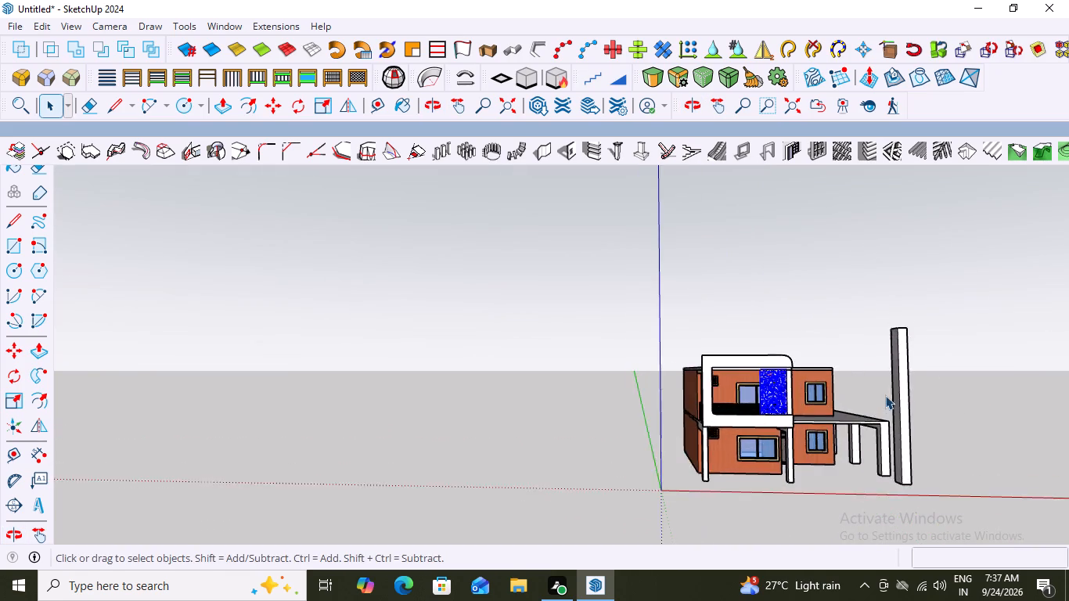
{"action": "scroll", "coordinate": [885, 395], "scroll_direction": "up", "scroll_amount": 1}
{"action": "middle_click_drag", "start_coordinate": [881, 398], "coordinate": [763, 435]}
{"action": "scroll", "coordinate": [772, 430], "scroll_direction": "up", "scroll_amount": 7}
Deselect the jali panel and view it unhighlighted in the front balcony opening.
{"action": "key", "text": "space"}
{"action": "left_click", "coordinate": [852, 245]}
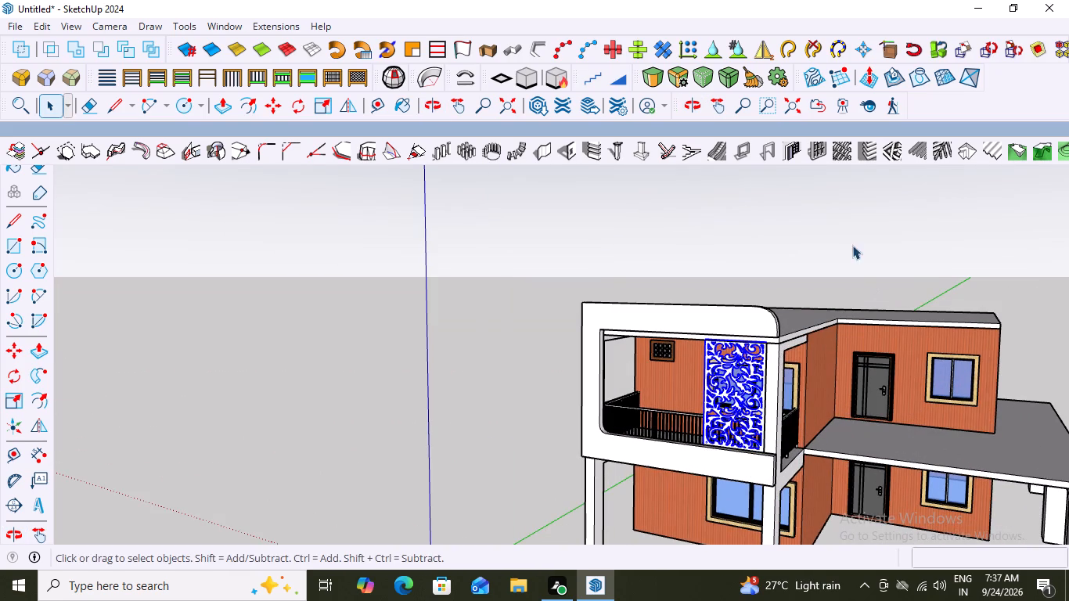
{"action": "scroll", "coordinate": [804, 358], "scroll_direction": "down", "scroll_amount": 3}
{"action": "middle_click_drag", "start_coordinate": [780, 388], "coordinate": [872, 366]}
{"action": "scroll", "coordinate": [742, 380], "scroll_direction": "up", "scroll_amount": 7}
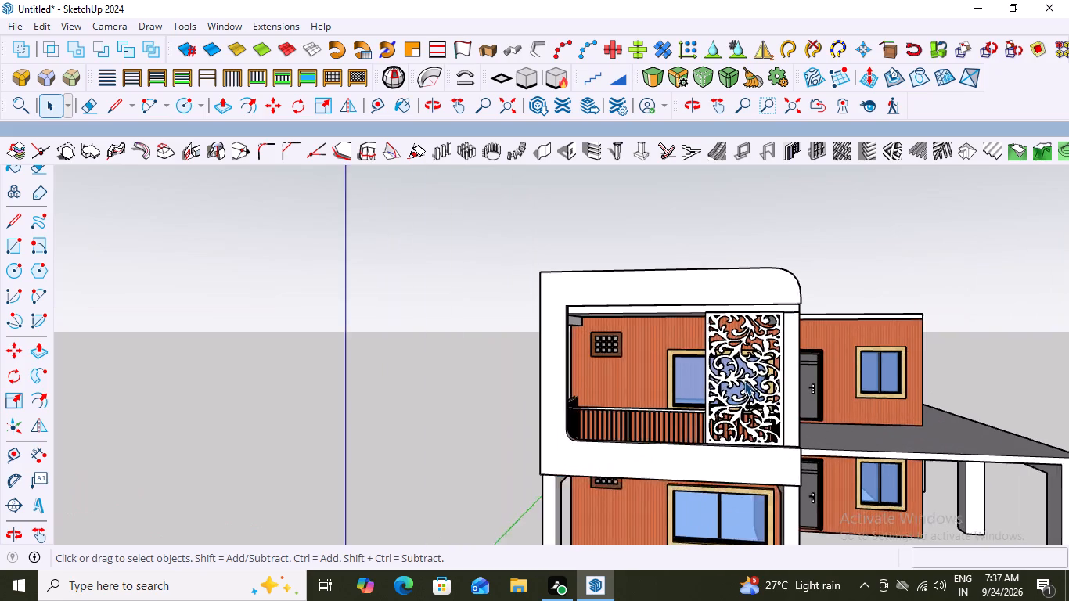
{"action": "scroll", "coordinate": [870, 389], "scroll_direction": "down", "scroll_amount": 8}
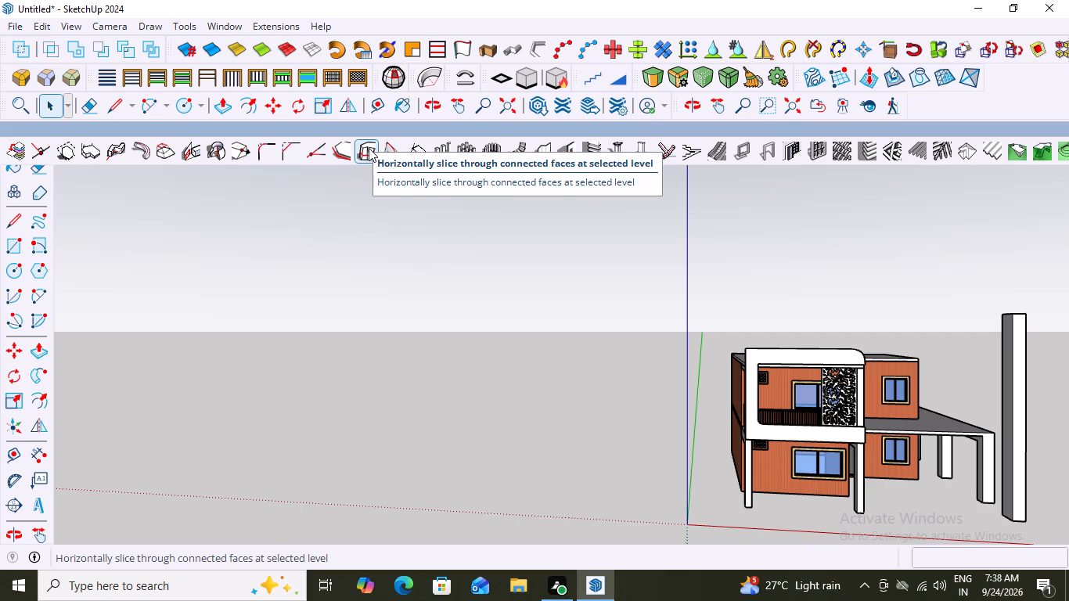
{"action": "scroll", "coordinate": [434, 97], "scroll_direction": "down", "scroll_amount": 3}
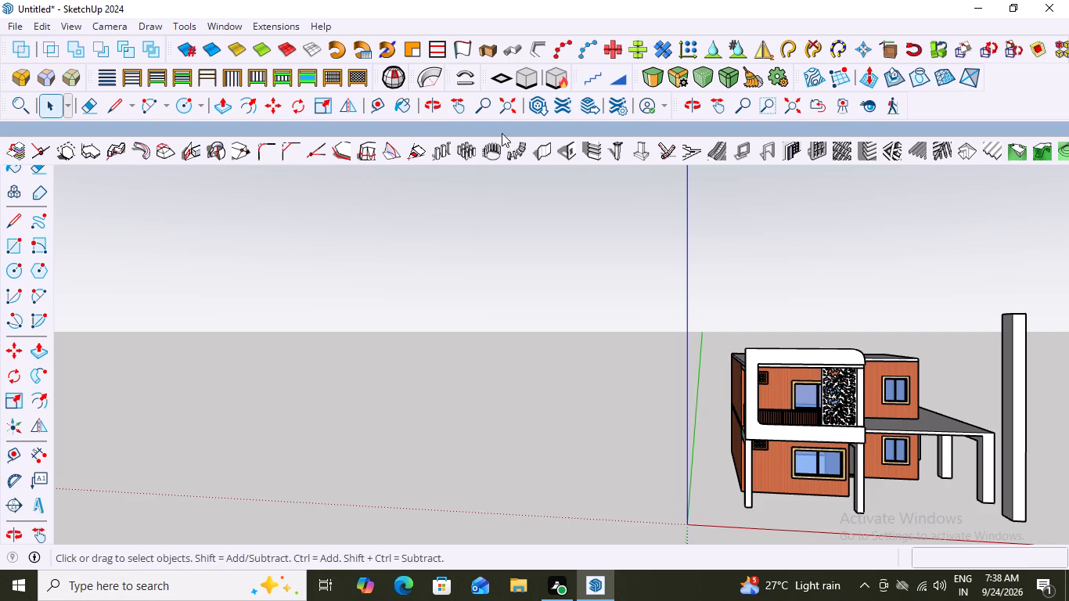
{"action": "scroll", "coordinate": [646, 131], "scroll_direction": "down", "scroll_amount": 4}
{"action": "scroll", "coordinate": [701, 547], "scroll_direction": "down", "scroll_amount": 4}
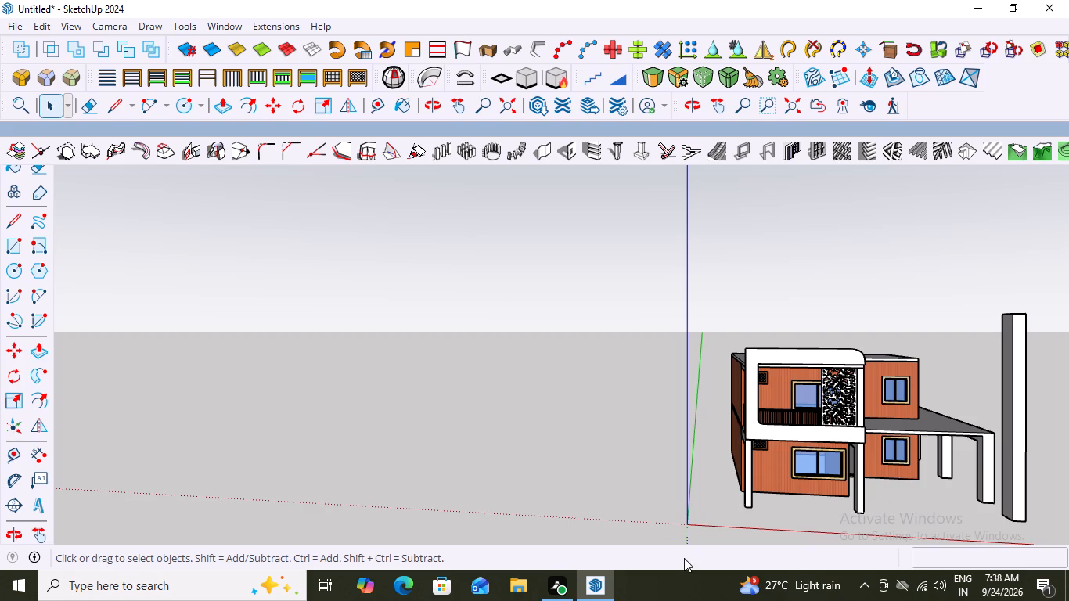
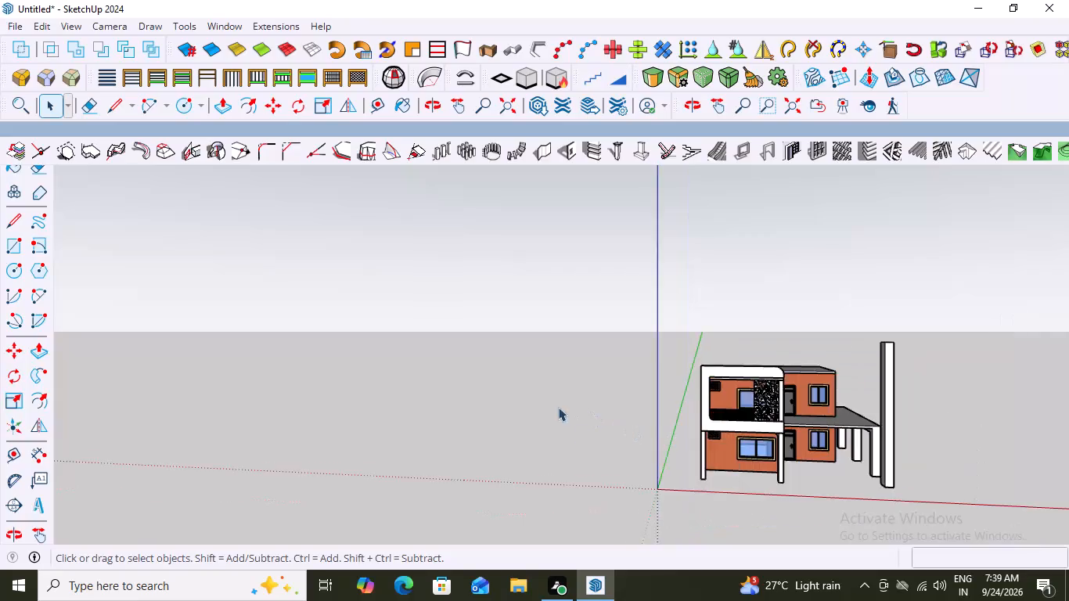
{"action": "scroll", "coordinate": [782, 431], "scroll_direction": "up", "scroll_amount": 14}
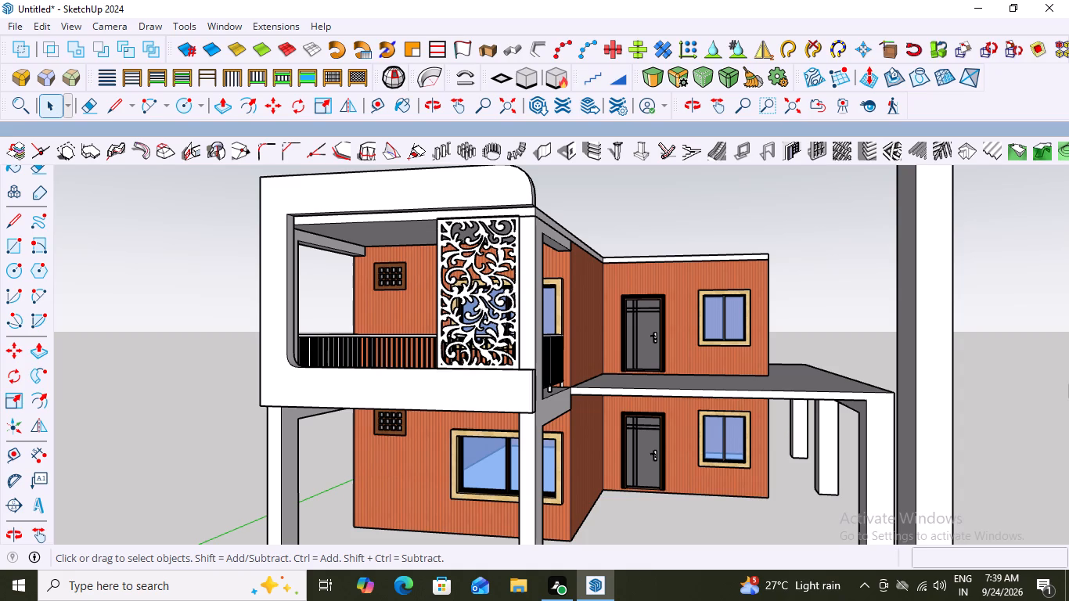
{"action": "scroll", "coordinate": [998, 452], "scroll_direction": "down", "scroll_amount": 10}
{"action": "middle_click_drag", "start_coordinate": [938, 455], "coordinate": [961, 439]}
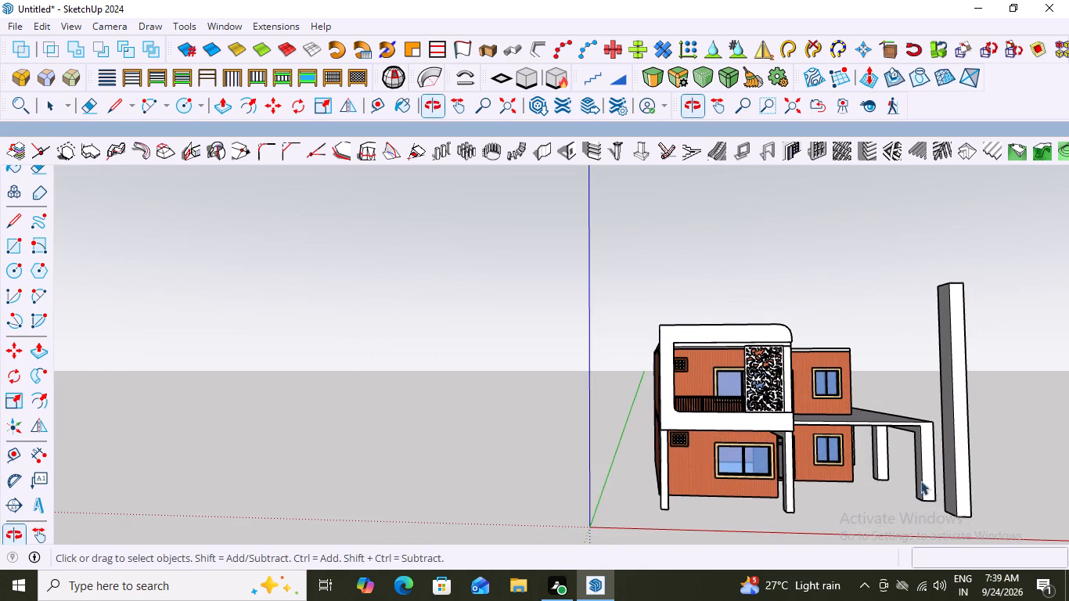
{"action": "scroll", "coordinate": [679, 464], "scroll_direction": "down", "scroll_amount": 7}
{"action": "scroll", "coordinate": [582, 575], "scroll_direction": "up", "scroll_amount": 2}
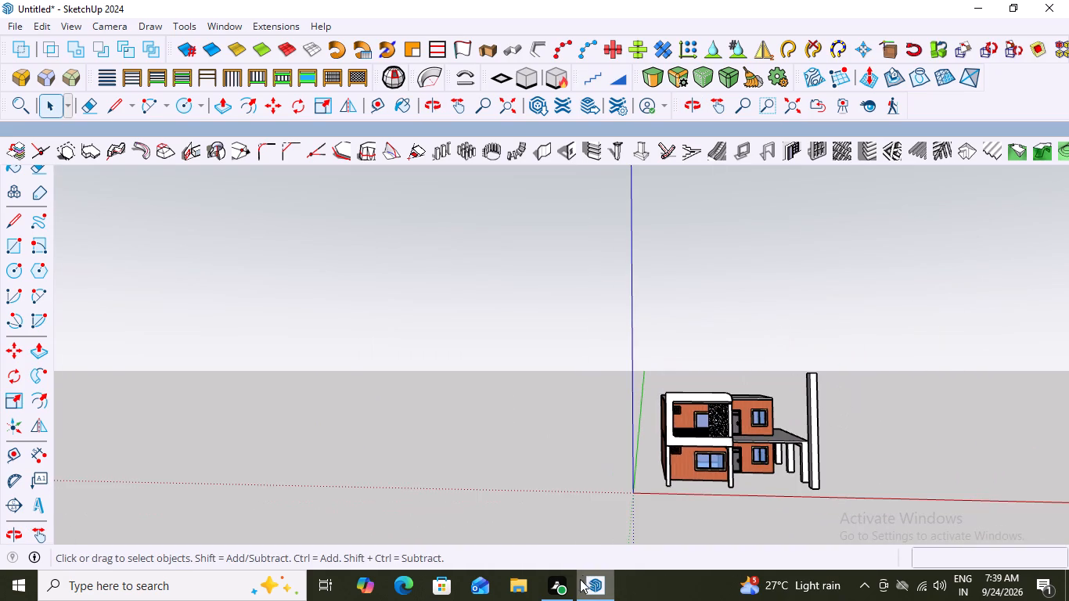
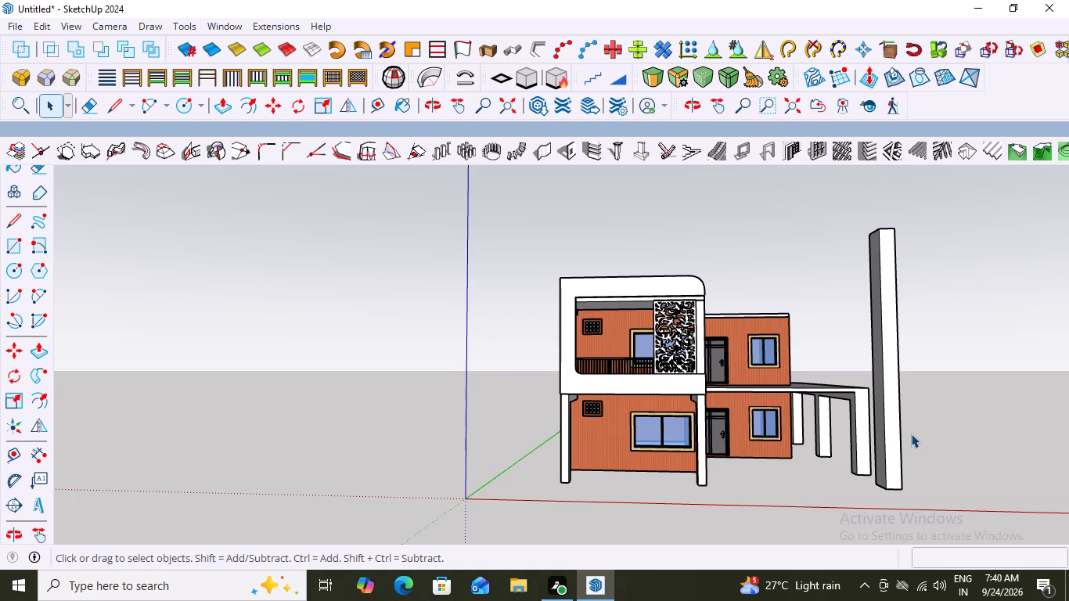
Select the white front face of the upper balcony frame together with its bounding edges.
{"action": "scroll", "coordinate": [659, 354], "scroll_direction": "up", "scroll_amount": 2}
{"action": "middle_click_drag", "start_coordinate": [712, 315], "coordinate": [711, 328]}
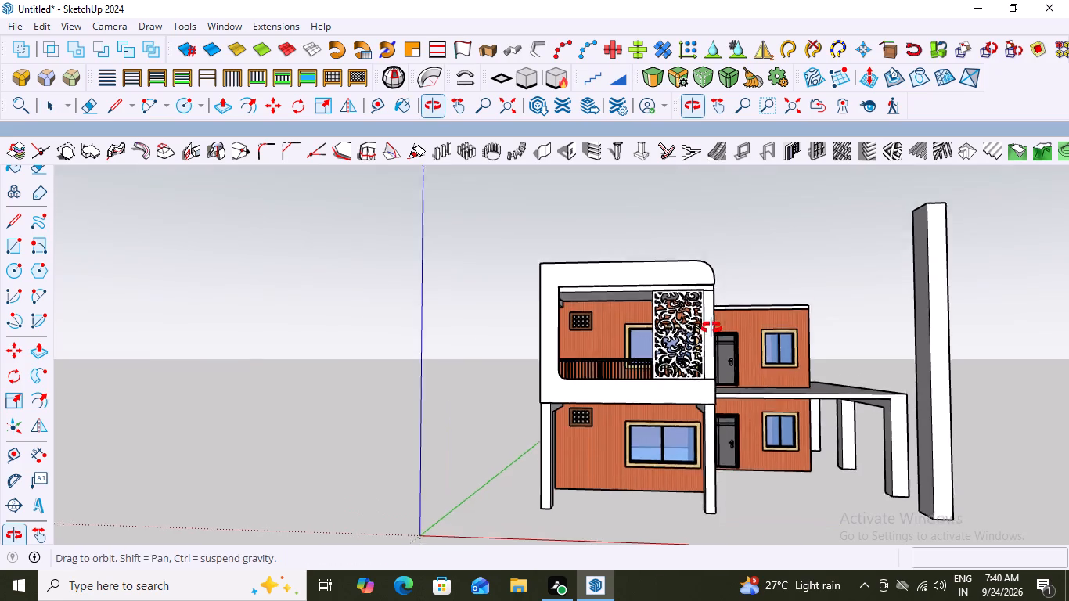
{"action": "middle_click_drag", "start_coordinate": [711, 328], "coordinate": [712, 392]}
{"action": "scroll", "coordinate": [650, 311], "scroll_direction": "up", "scroll_amount": 5}
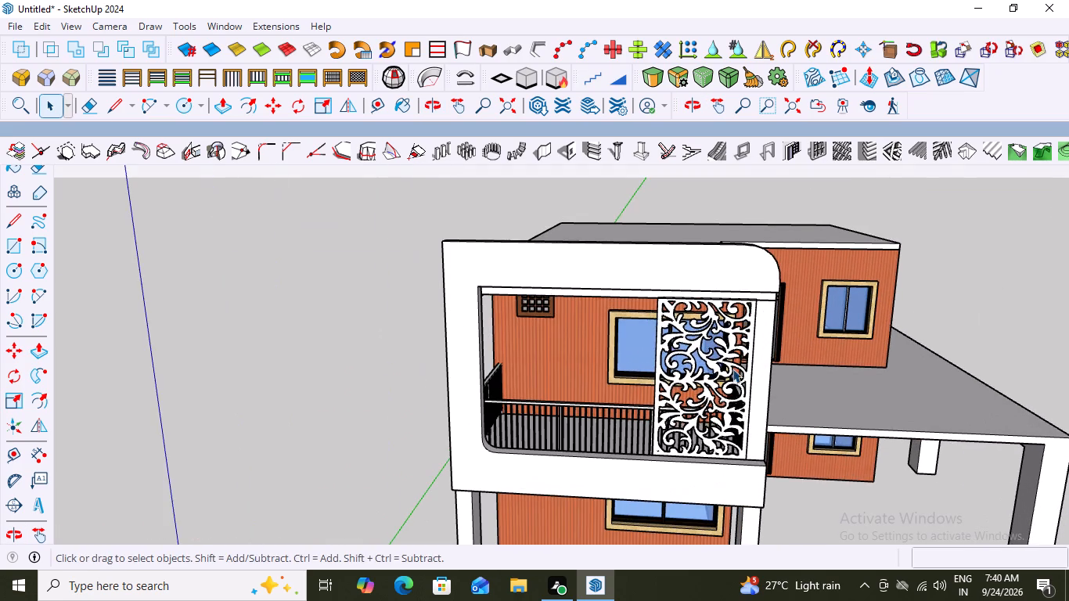
{"action": "scroll", "coordinate": [732, 369], "scroll_direction": "down", "scroll_amount": 3}
{"action": "middle_click_drag", "start_coordinate": [835, 374], "coordinate": [808, 330]}
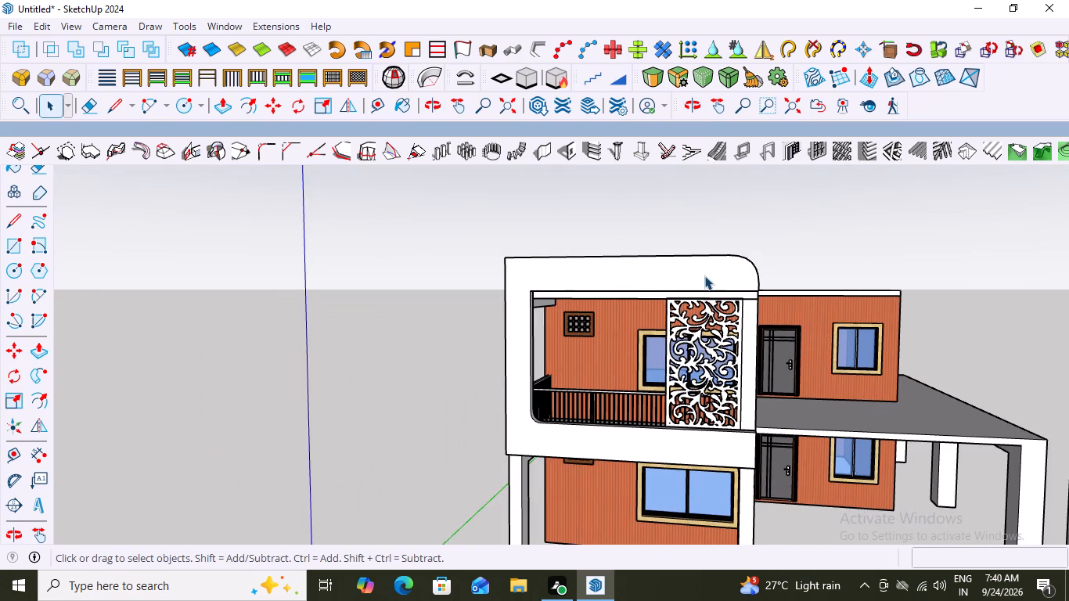
{"action": "left_click", "coordinate": [704, 275]}
{"action": "double_click", "coordinate": [704, 275]}
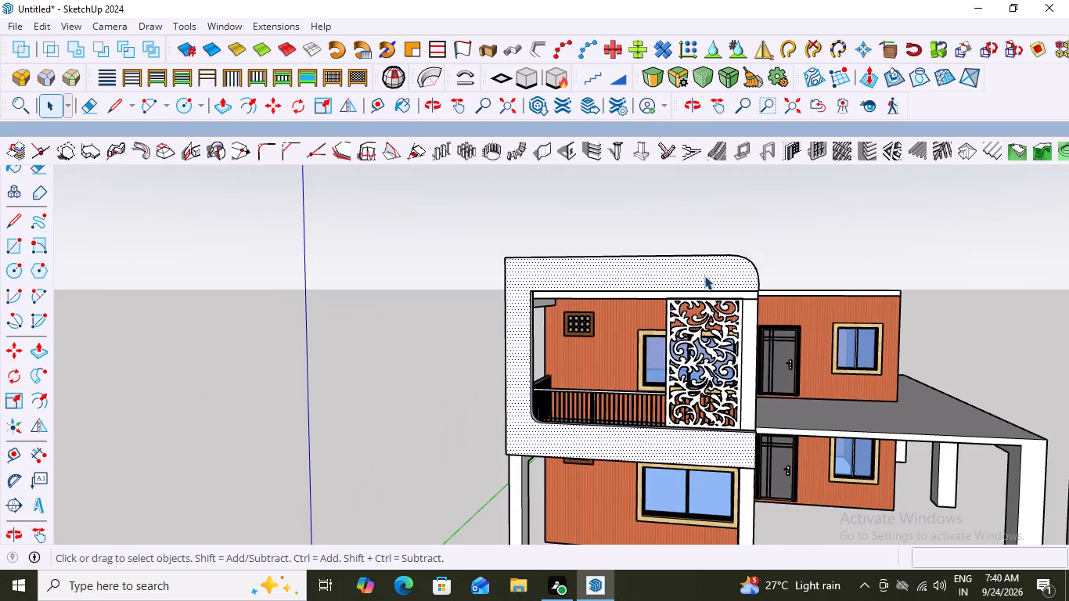
Show the default tray and browse the Colors material collection to its dark grey swatches.
{"action": "middle_click_drag", "start_coordinate": [650, 319], "coordinate": [869, 412]}
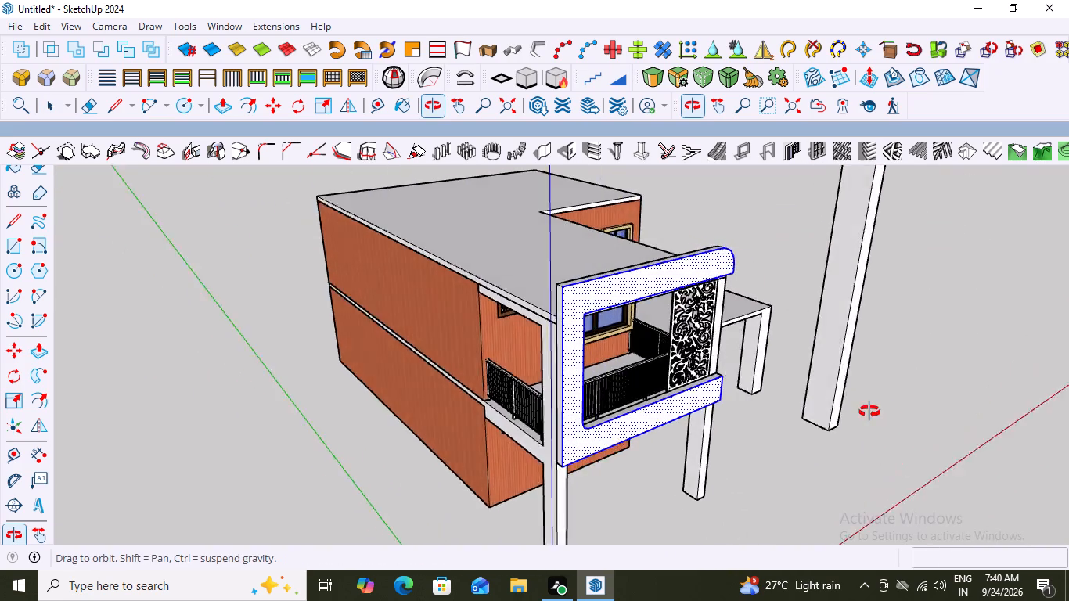
{"action": "middle_click_drag", "start_coordinate": [869, 412], "coordinate": [689, 374]}
{"action": "scroll", "coordinate": [689, 374], "scroll_direction": "down", "scroll_amount": 7}
{"action": "middle_click_drag", "start_coordinate": [899, 423], "coordinate": [907, 416]}
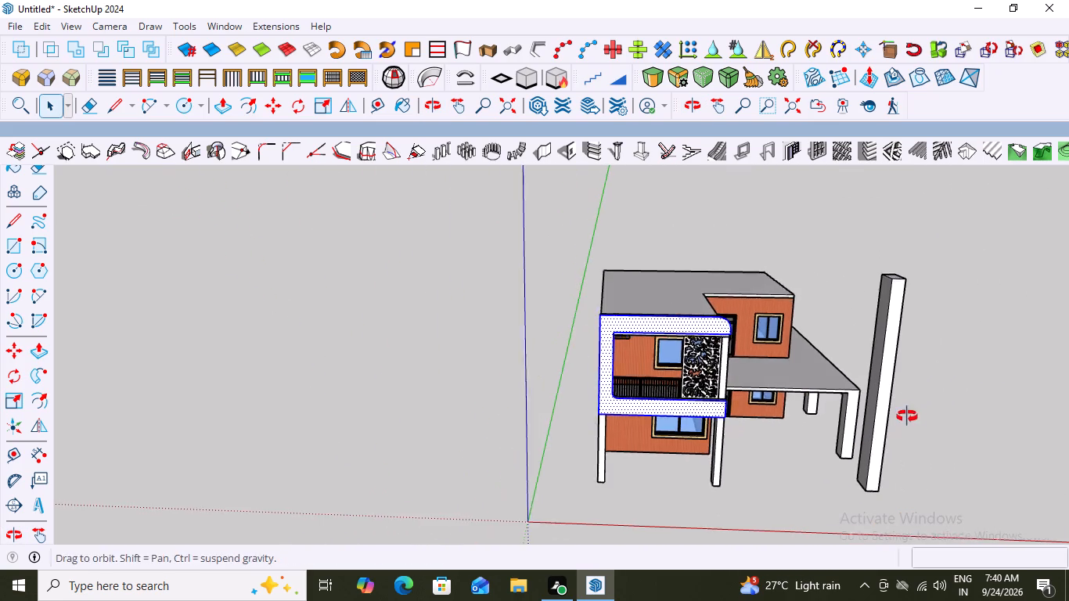
{"action": "middle_click_drag", "start_coordinate": [907, 416], "coordinate": [936, 398]}
{"action": "scroll", "coordinate": [848, 377], "scroll_direction": "up", "scroll_amount": 3}
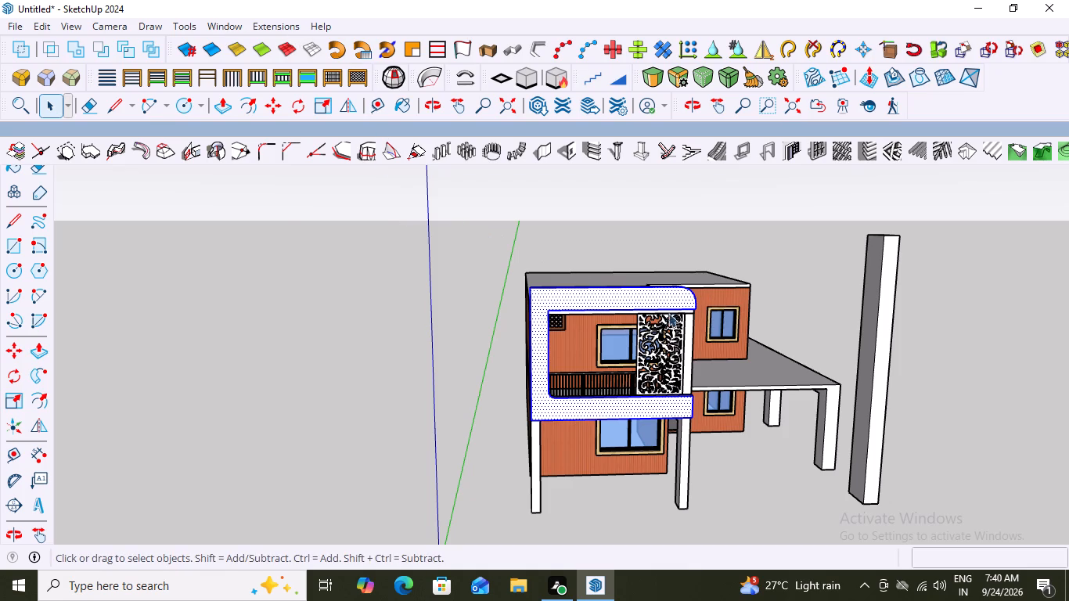
{"action": "scroll", "coordinate": [730, 318], "scroll_direction": "up", "scroll_amount": 2}
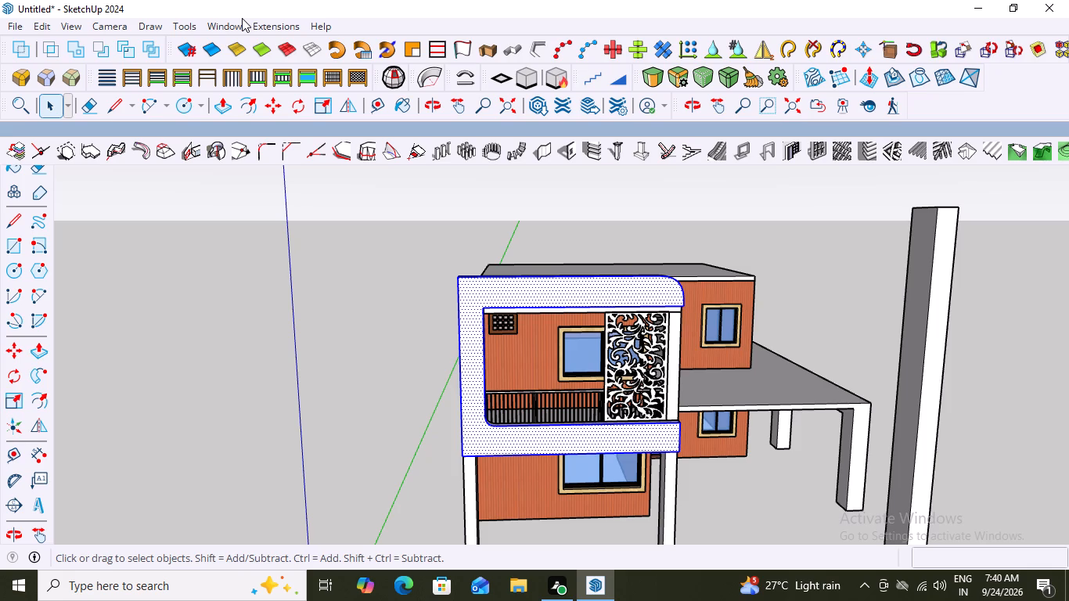
{"action": "left_click", "coordinate": [217, 28]}
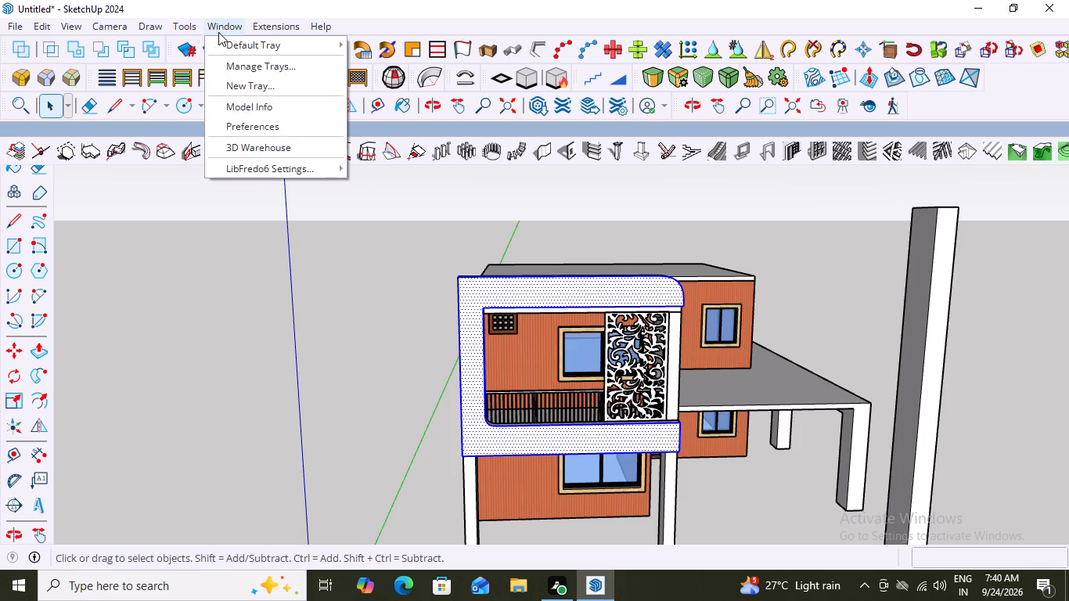
{"action": "left_click", "coordinate": [247, 41]}
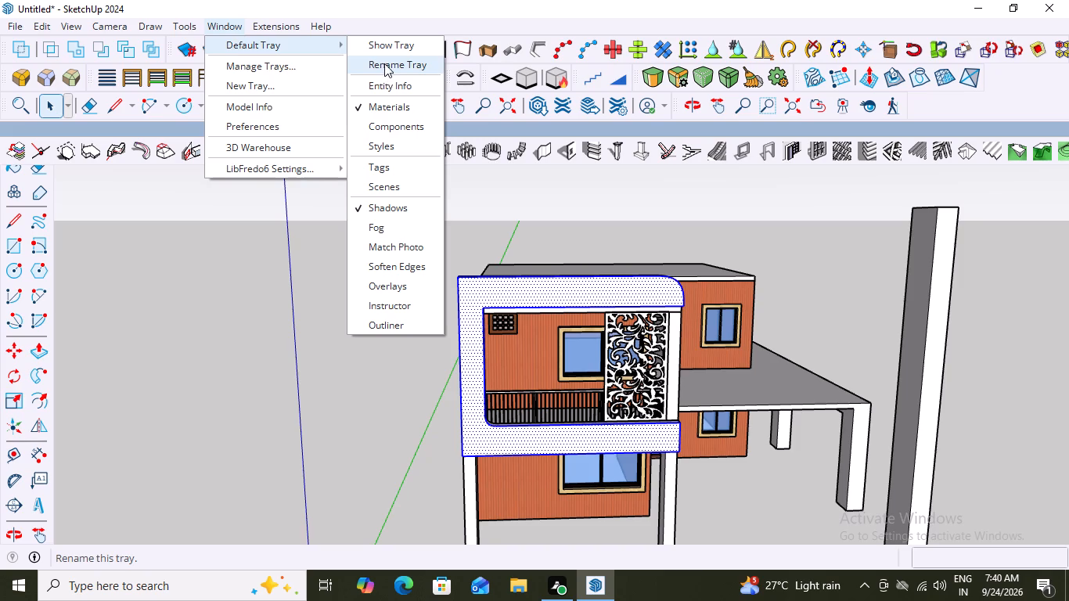
{"action": "left_click", "coordinate": [395, 44]}
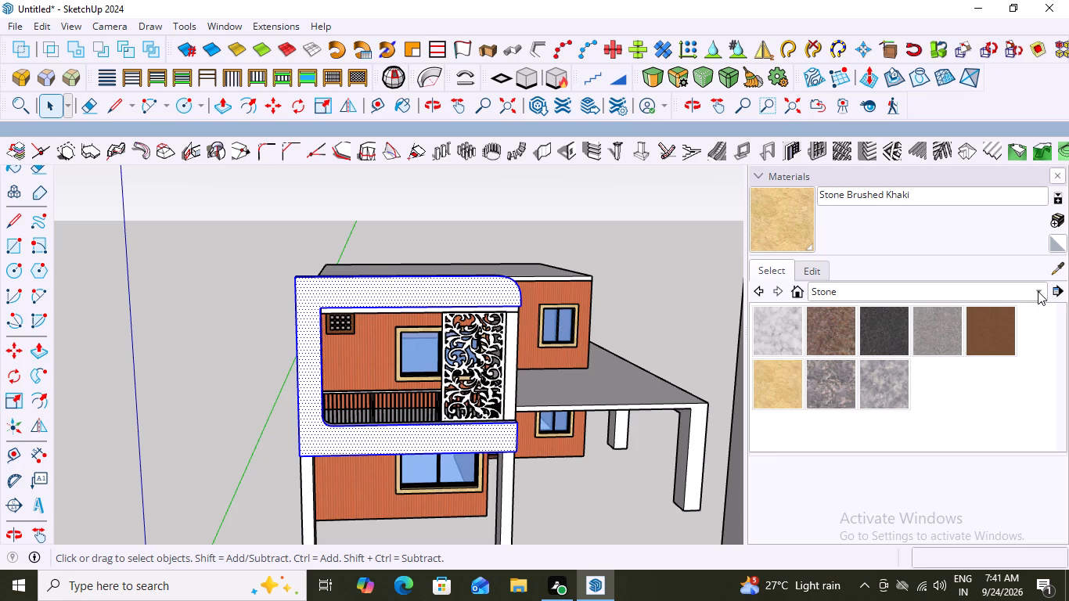
{"action": "left_click", "coordinate": [1038, 290]}
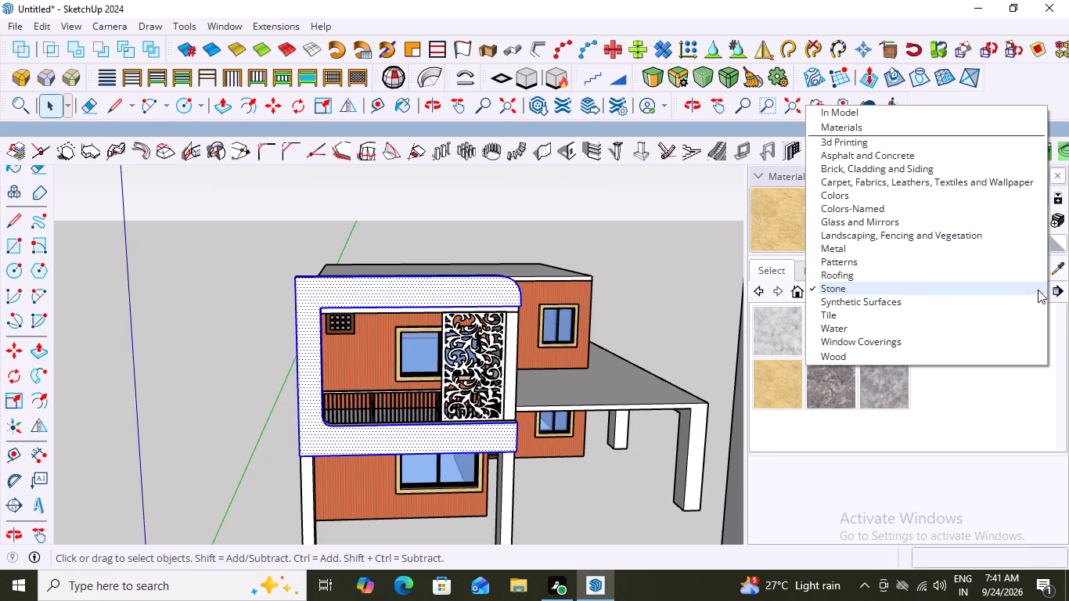
{"action": "left_click", "coordinate": [844, 193]}
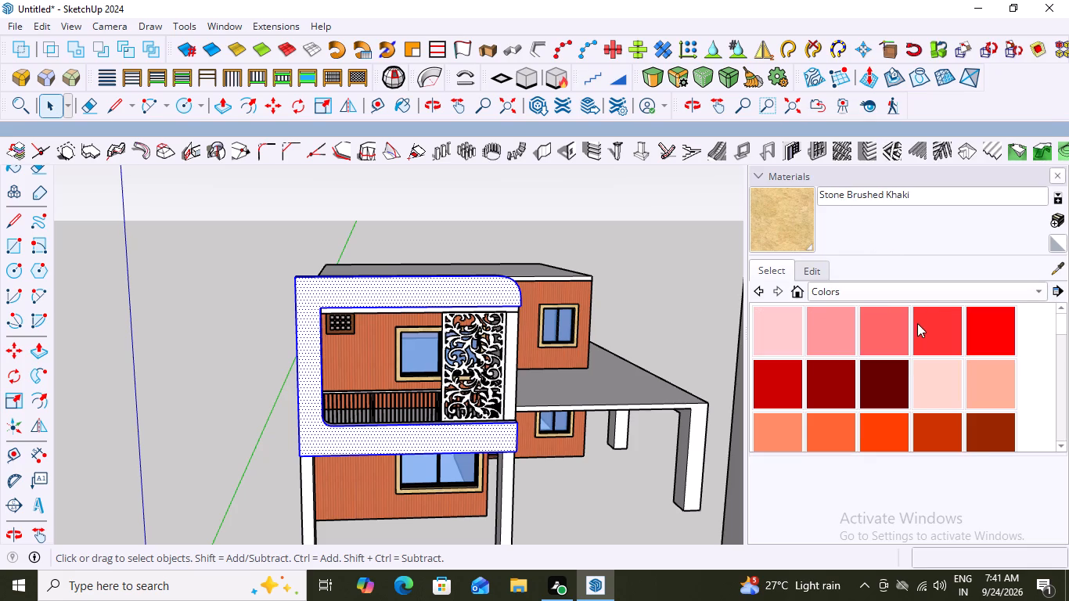
{"action": "scroll", "coordinate": [917, 326], "scroll_direction": "down", "scroll_amount": 12}
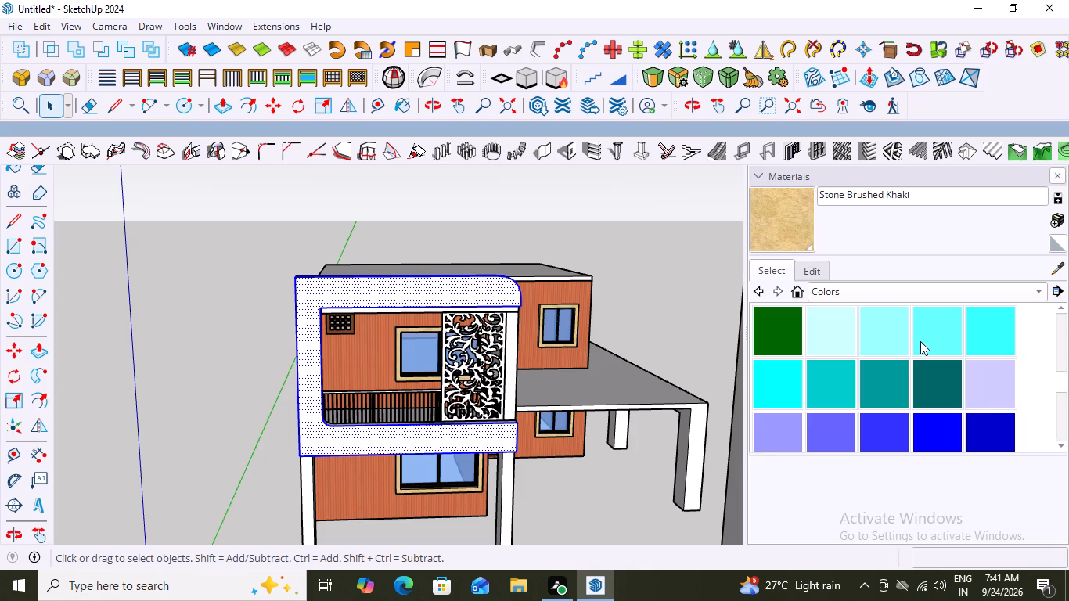
{"action": "scroll", "coordinate": [920, 341], "scroll_direction": "down", "scroll_amount": 9}
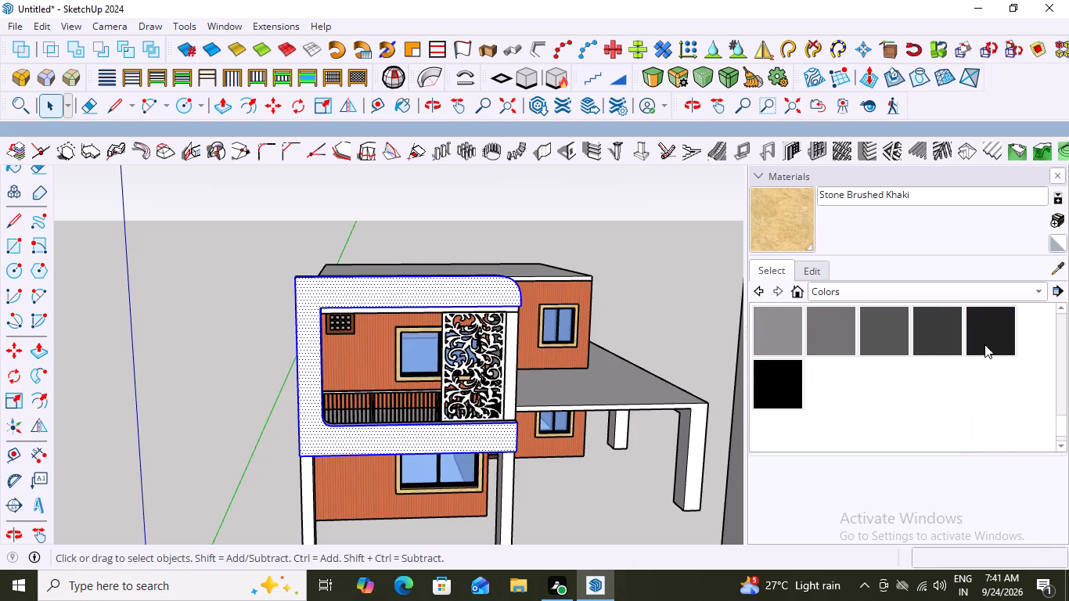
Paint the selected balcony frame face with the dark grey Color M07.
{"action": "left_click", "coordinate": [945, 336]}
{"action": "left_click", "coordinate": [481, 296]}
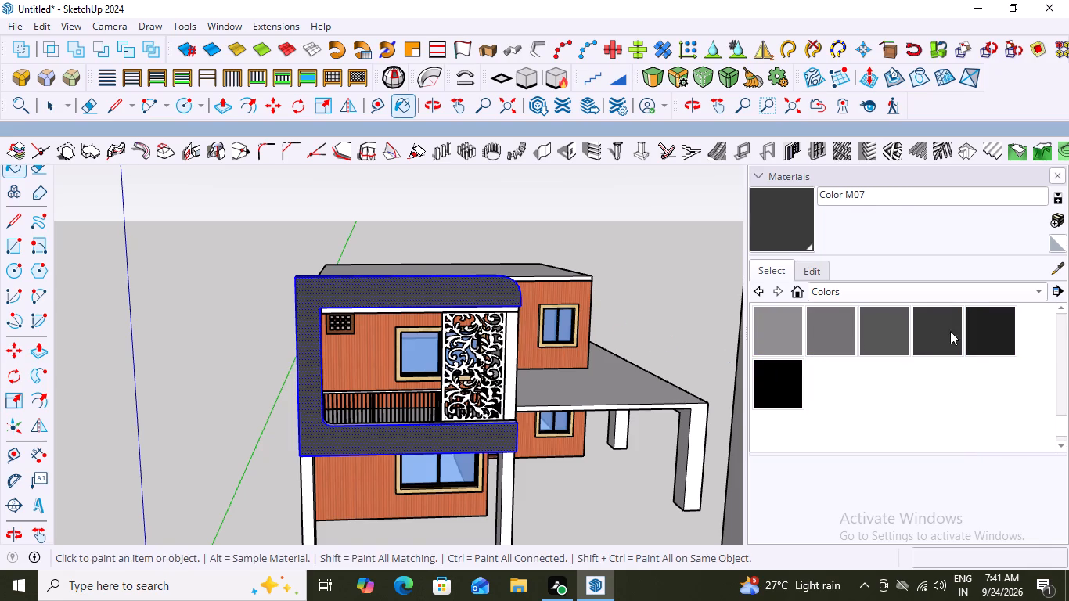
Paint the front balcony frame face with the near-black Color M08 and clear the selection.
{"action": "left_click", "coordinate": [986, 334]}
{"action": "left_click", "coordinate": [484, 286]}
{"action": "scroll", "coordinate": [538, 232], "scroll_direction": "down", "scroll_amount": 2}
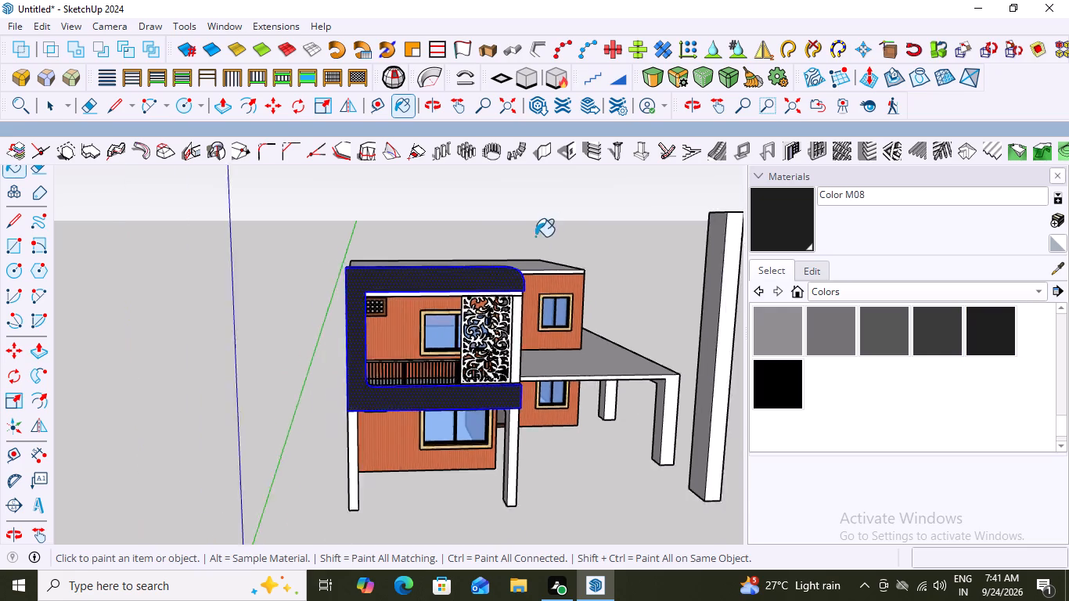
{"action": "scroll", "coordinate": [535, 236], "scroll_direction": "down", "scroll_amount": 4}
{"action": "key", "text": "space"}
{"action": "left_click", "coordinate": [714, 277]}
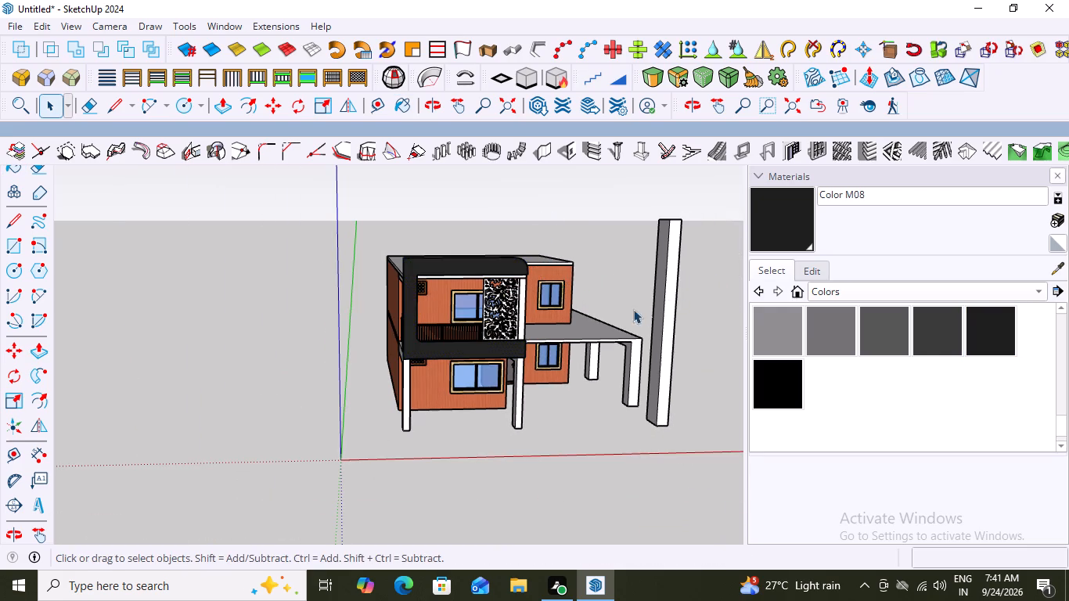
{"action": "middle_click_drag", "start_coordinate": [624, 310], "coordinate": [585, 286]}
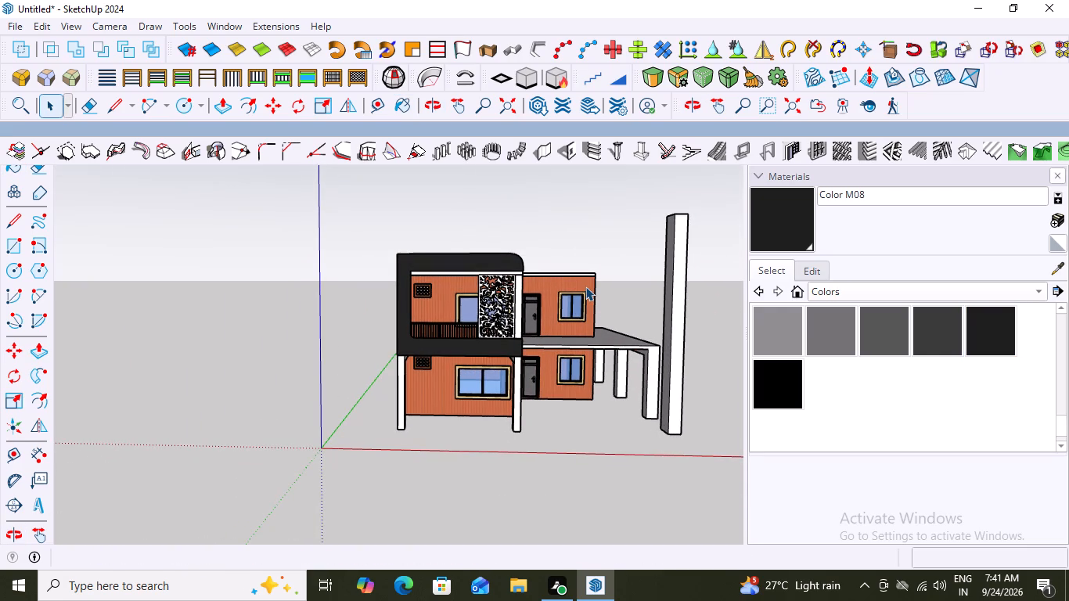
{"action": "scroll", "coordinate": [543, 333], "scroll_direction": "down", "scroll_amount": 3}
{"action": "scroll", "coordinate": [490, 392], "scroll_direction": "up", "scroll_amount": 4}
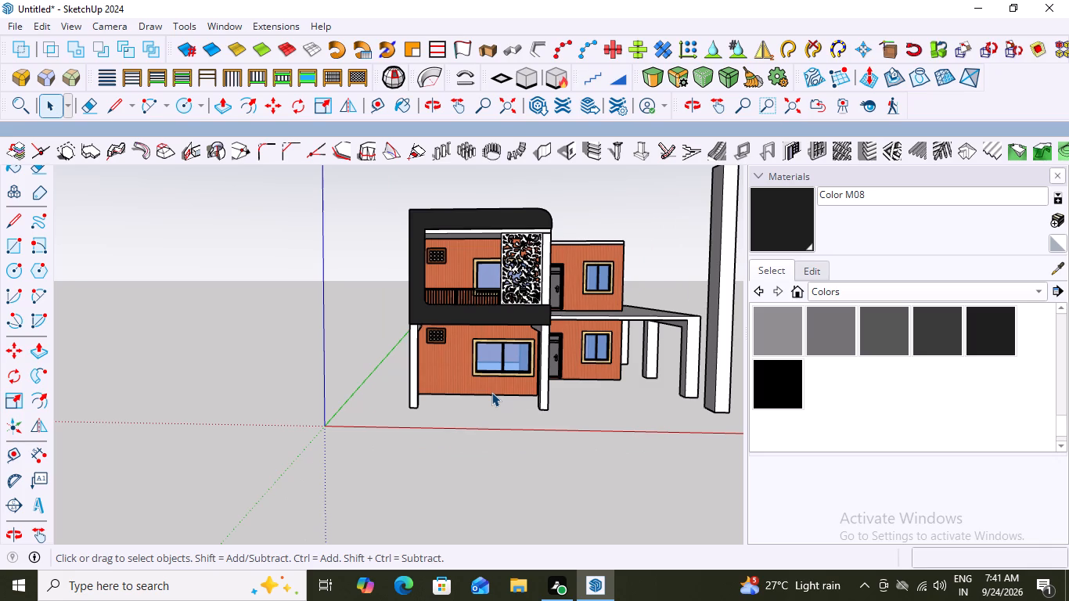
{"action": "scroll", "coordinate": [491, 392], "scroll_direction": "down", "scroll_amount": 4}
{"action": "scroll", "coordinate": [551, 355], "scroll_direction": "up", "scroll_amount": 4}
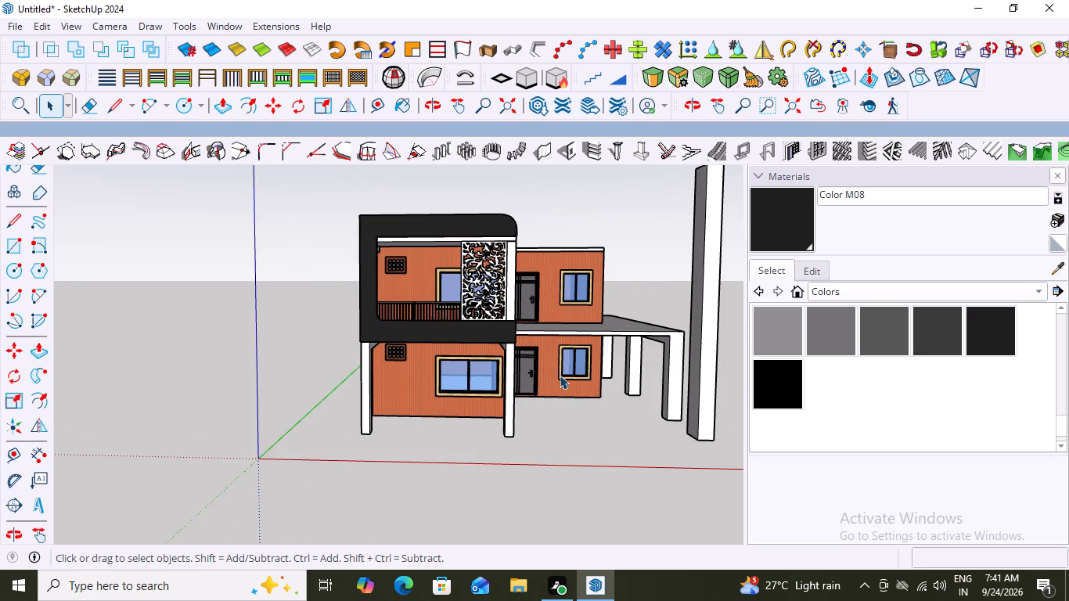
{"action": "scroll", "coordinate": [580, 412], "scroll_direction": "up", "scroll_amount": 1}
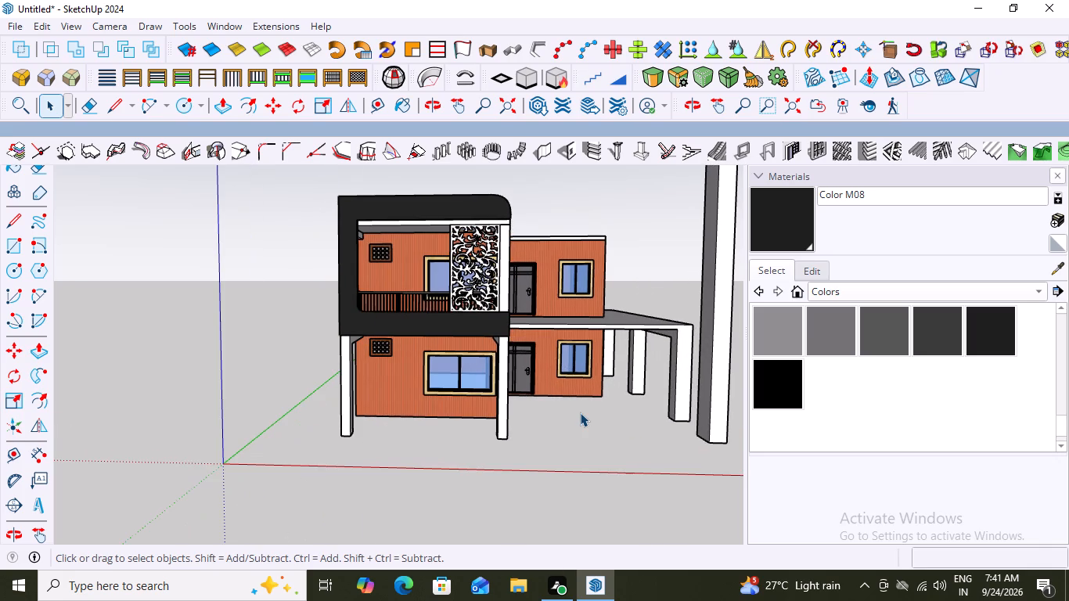
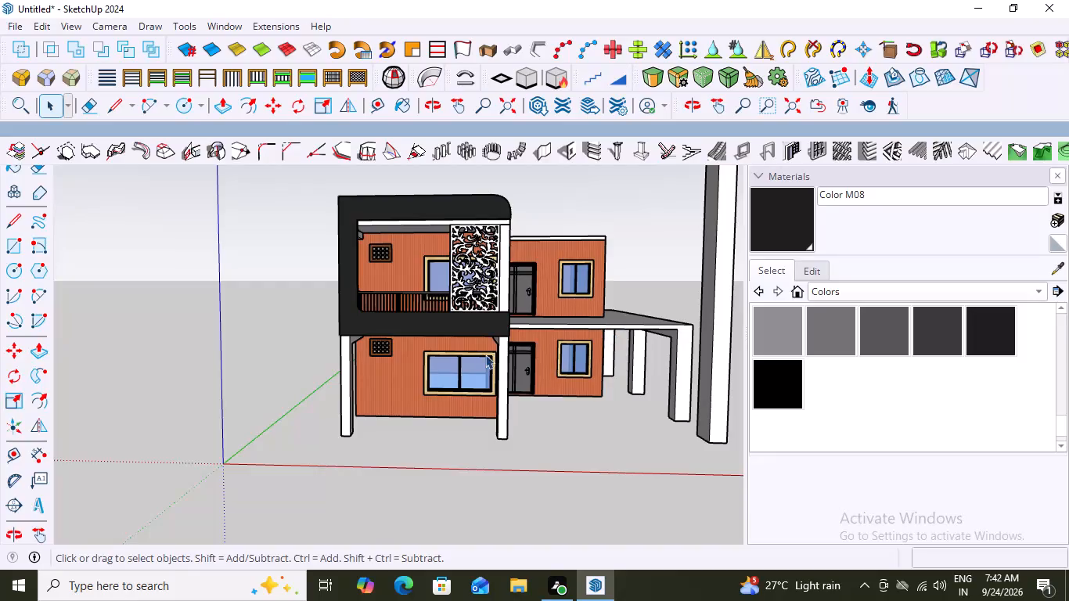
Paint the white outer side face of the balcony's black frame with Color M08.
{"action": "scroll", "coordinate": [693, 282], "scroll_direction": "down", "scroll_amount": 3}
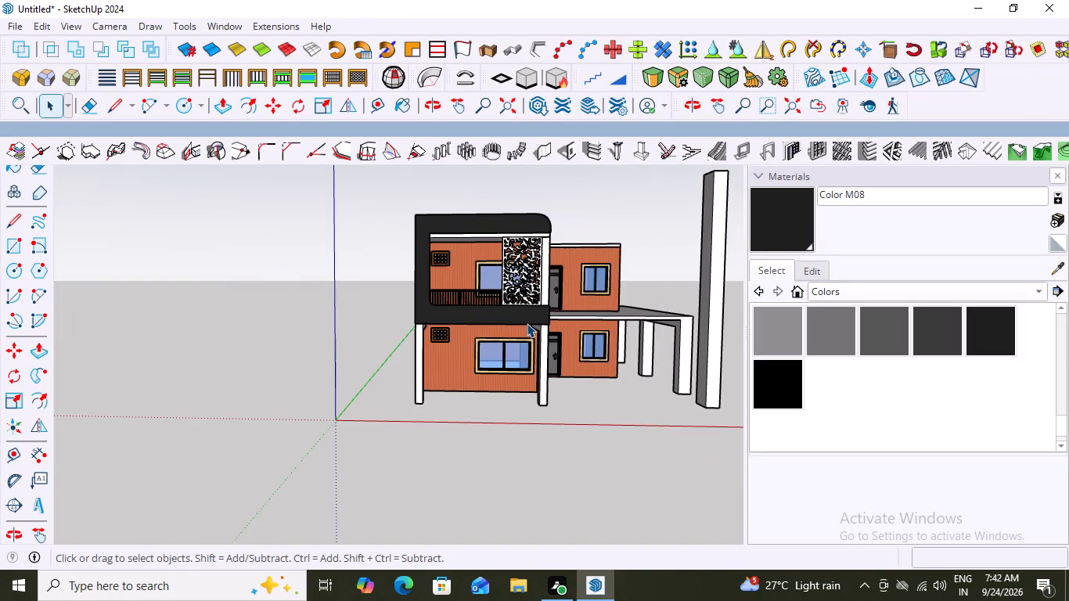
{"action": "scroll", "coordinate": [525, 323], "scroll_direction": "up", "scroll_amount": 3}
{"action": "middle_click_drag", "start_coordinate": [515, 257], "coordinate": [371, 303]}
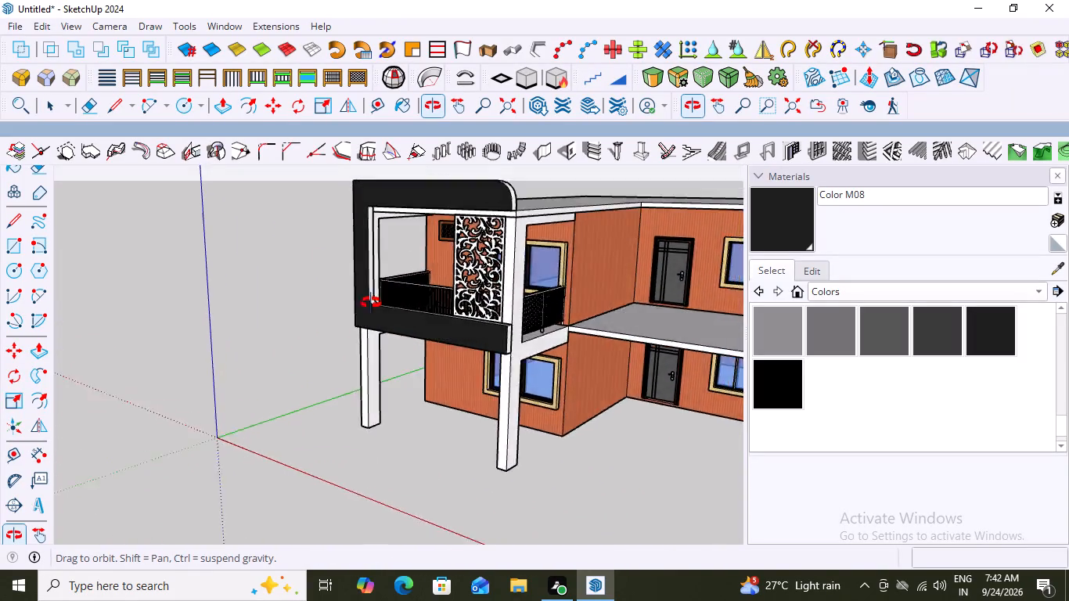
{"action": "middle_click_drag", "start_coordinate": [371, 303], "coordinate": [644, 261]}
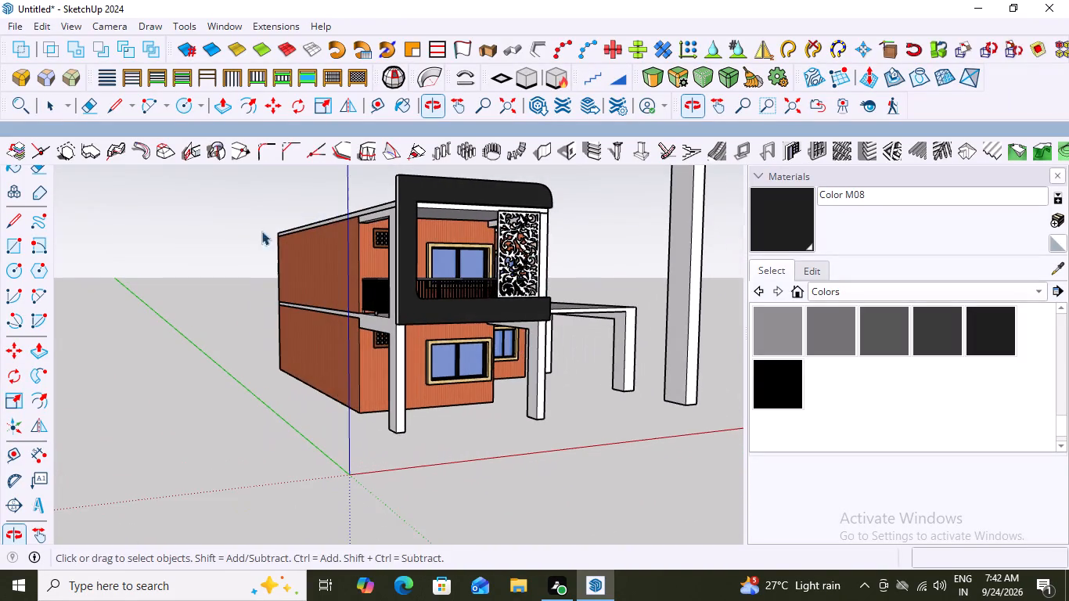
{"action": "middle_click_drag", "start_coordinate": [367, 249], "coordinate": [494, 284]}
{"action": "scroll", "coordinate": [413, 257], "scroll_direction": "up", "scroll_amount": 6}
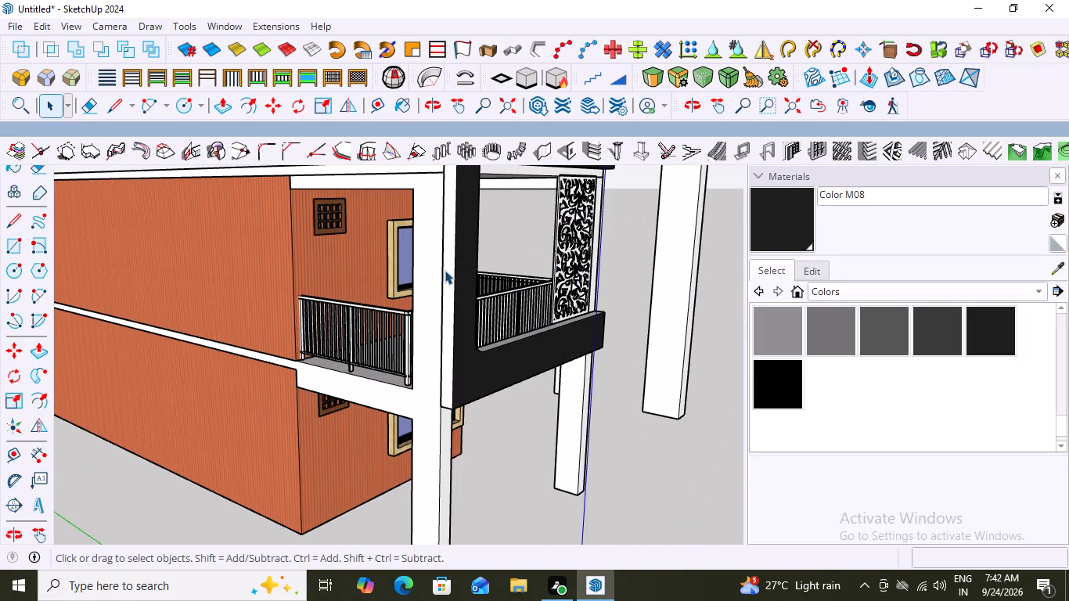
{"action": "left_click", "coordinate": [445, 270]}
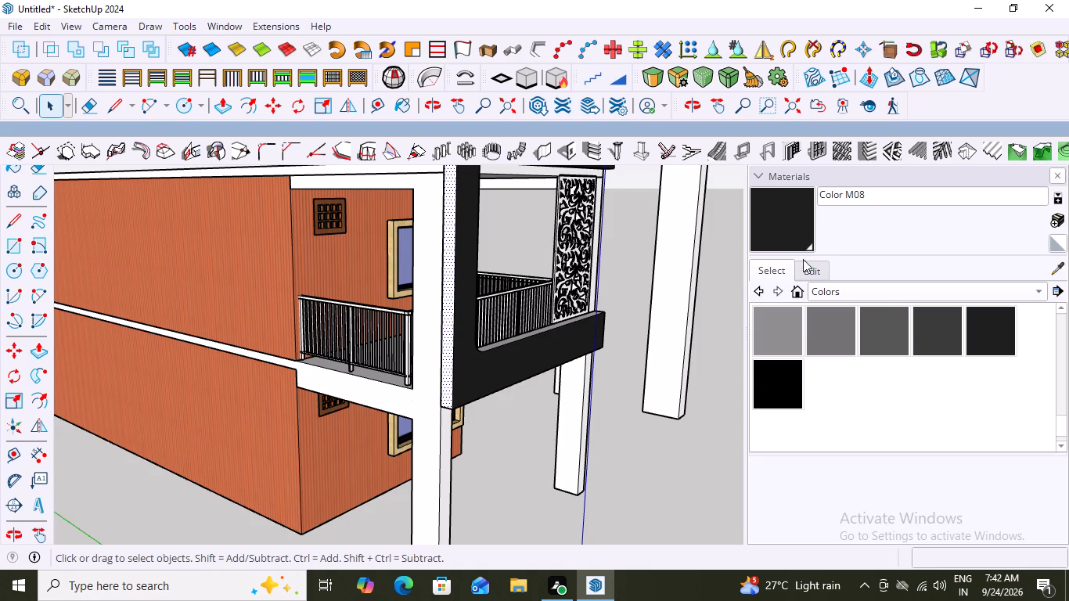
{"action": "left_click", "coordinate": [776, 229]}
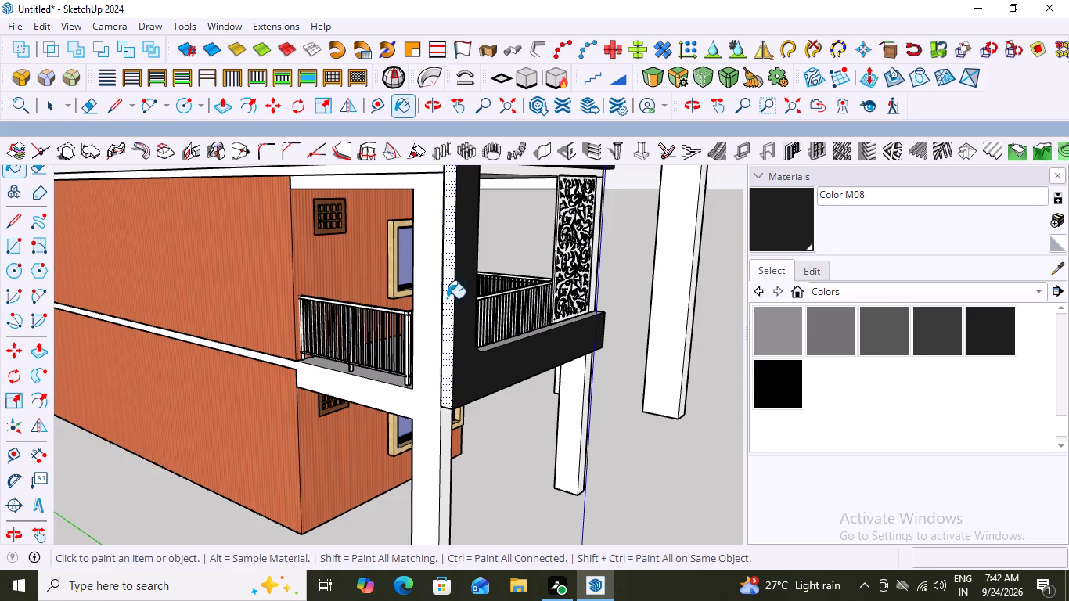
{"action": "left_click", "coordinate": [447, 298]}
Paint the balcony frame's top face and the upper ledge of its lower band with Color M08.
{"action": "scroll", "coordinate": [447, 343], "scroll_direction": "down", "scroll_amount": 9}
{"action": "middle_click_drag", "start_coordinate": [515, 340], "coordinate": [438, 452]}
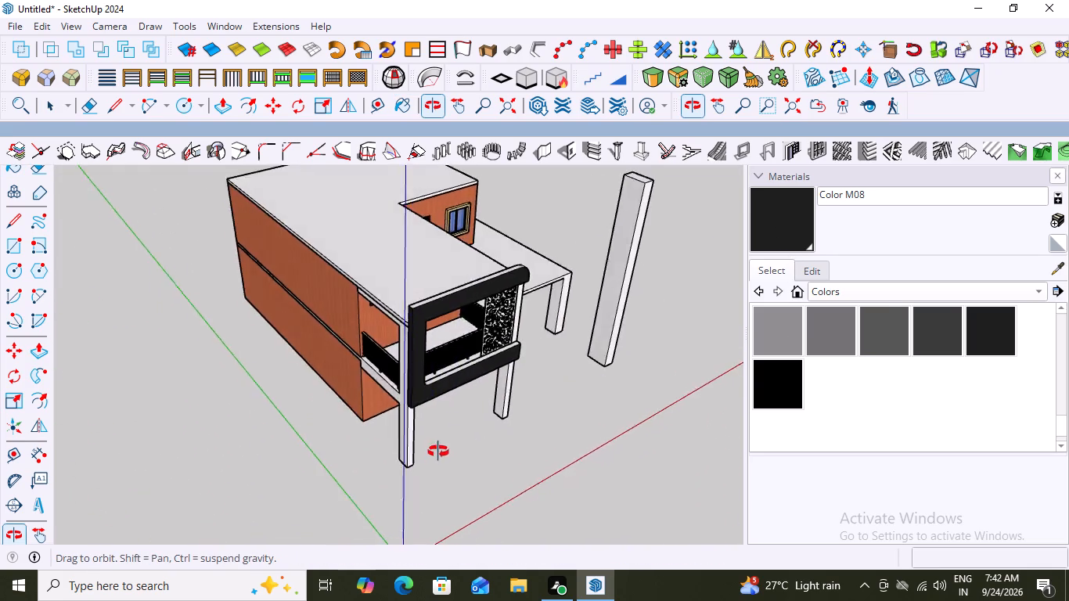
{"action": "middle_click_drag", "start_coordinate": [438, 452], "coordinate": [371, 442]}
{"action": "scroll", "coordinate": [434, 302], "scroll_direction": "up", "scroll_amount": 6}
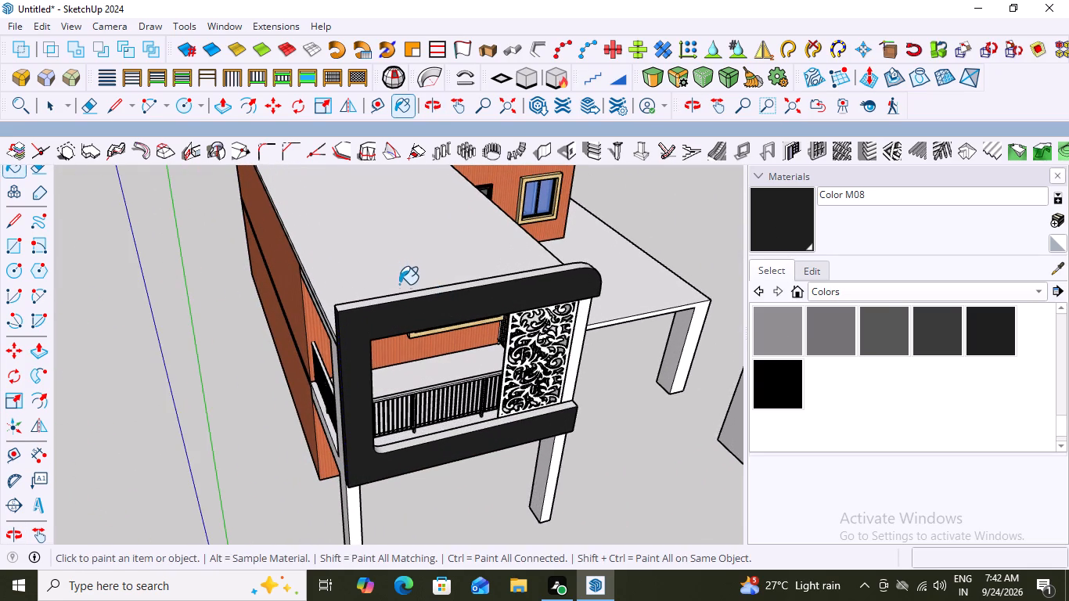
{"action": "left_click", "coordinate": [398, 297]}
{"action": "scroll", "coordinate": [453, 330], "scroll_direction": "down", "scroll_amount": 3}
{"action": "middle_click_drag", "start_coordinate": [491, 407], "coordinate": [439, 386]}
{"action": "scroll", "coordinate": [439, 386], "scroll_direction": "up", "scroll_amount": 5}
{"action": "left_click", "coordinate": [473, 408]}
Paint the end face of the balcony frame's lower band, below the decorative screen, with Color M08.
{"action": "scroll", "coordinate": [385, 392], "scroll_direction": "down", "scroll_amount": 6}
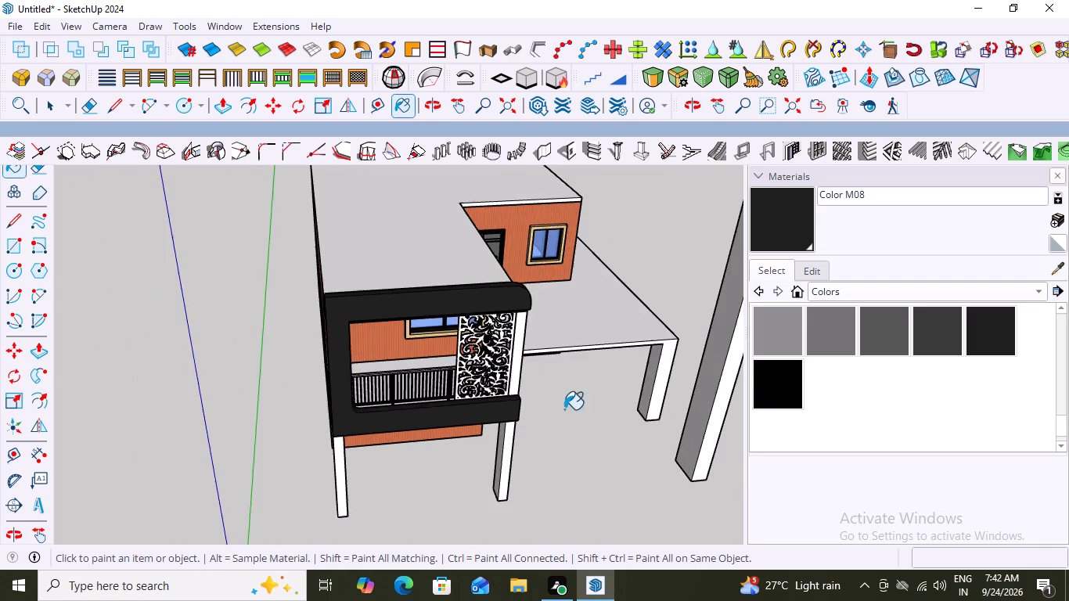
{"action": "middle_click_drag", "start_coordinate": [564, 408], "coordinate": [286, 268]}
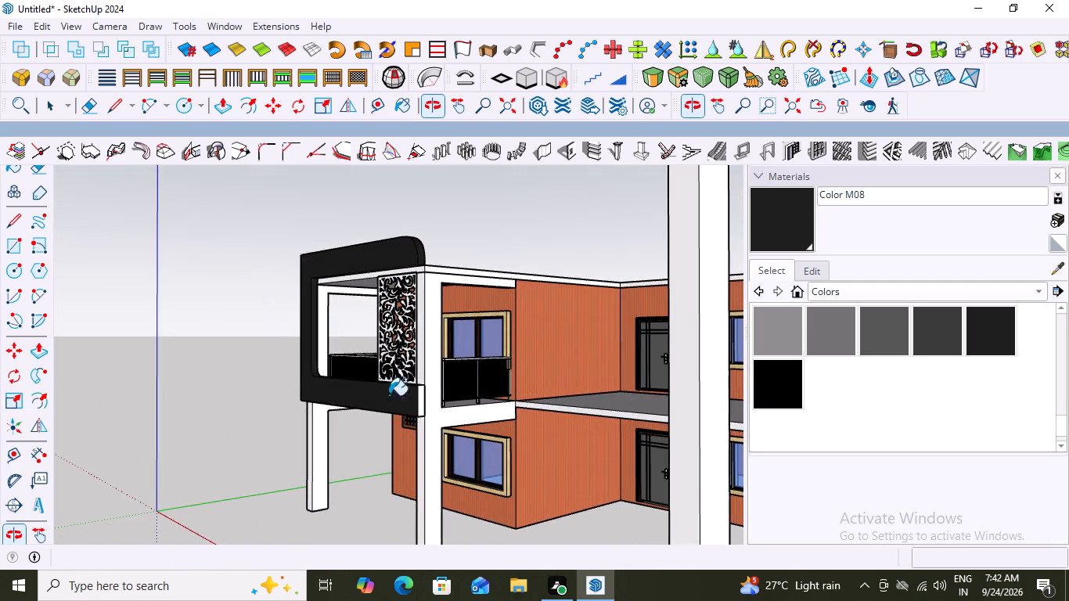
{"action": "scroll", "coordinate": [473, 484], "scroll_direction": "up", "scroll_amount": 6}
{"action": "left_click", "coordinate": [398, 343]}
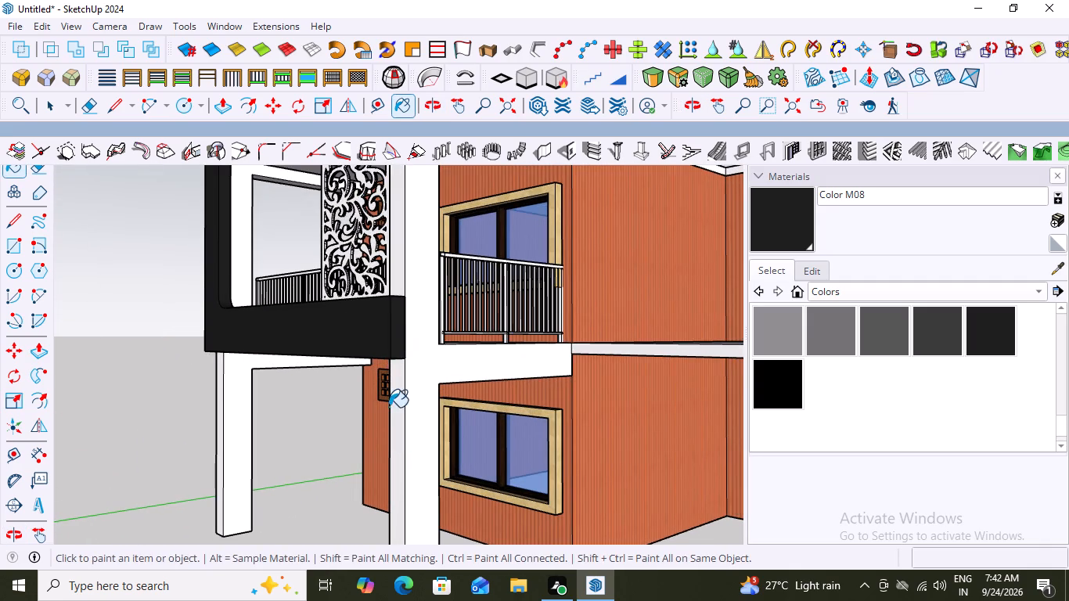
{"action": "scroll", "coordinate": [389, 407], "scroll_direction": "down", "scroll_amount": 12}
{"action": "key", "text": "space"}
{"action": "left_click", "coordinate": [585, 251]}
Examine the painted balcony frame and the house's front and side elevations.
{"action": "middle_click_drag", "start_coordinate": [362, 406], "coordinate": [491, 439]}
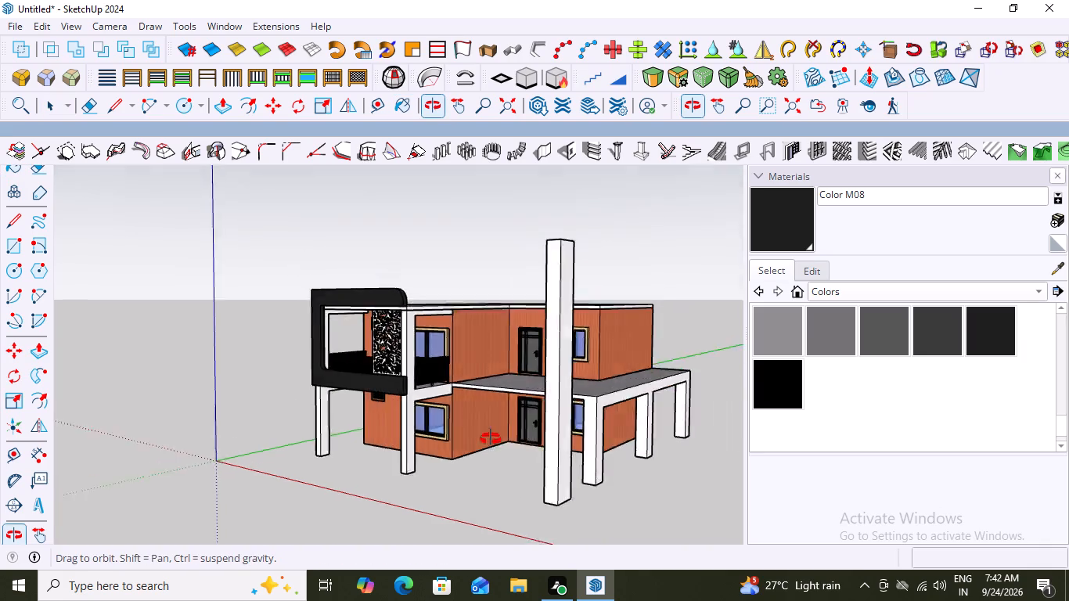
{"action": "middle_click_drag", "start_coordinate": [491, 439], "coordinate": [645, 448]}
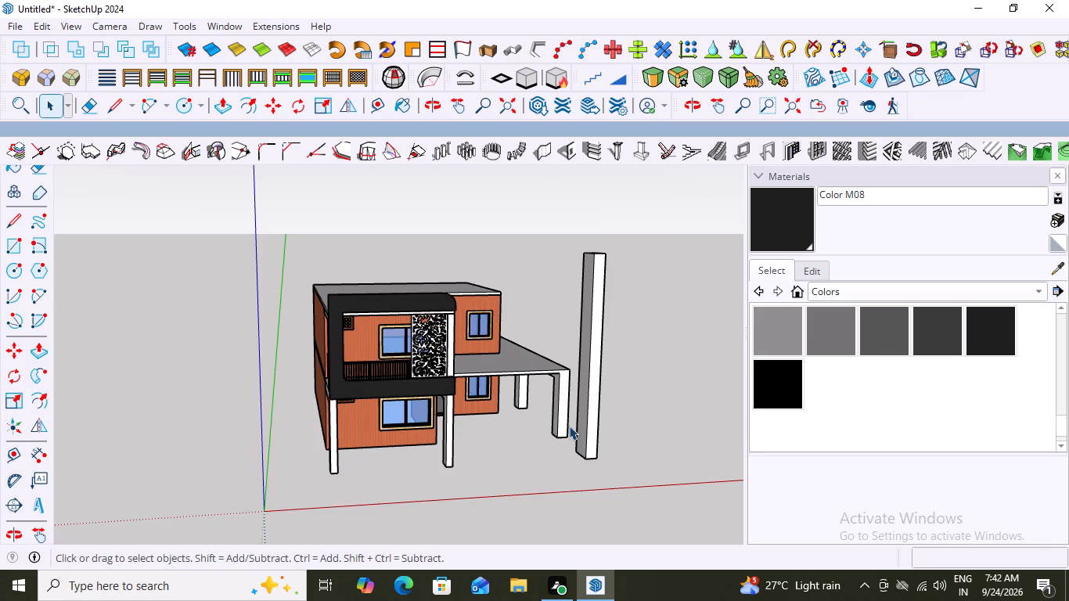
{"action": "scroll", "coordinate": [569, 426], "scroll_direction": "up", "scroll_amount": 1}
{"action": "middle_click_drag", "start_coordinate": [549, 425], "coordinate": [499, 403]}
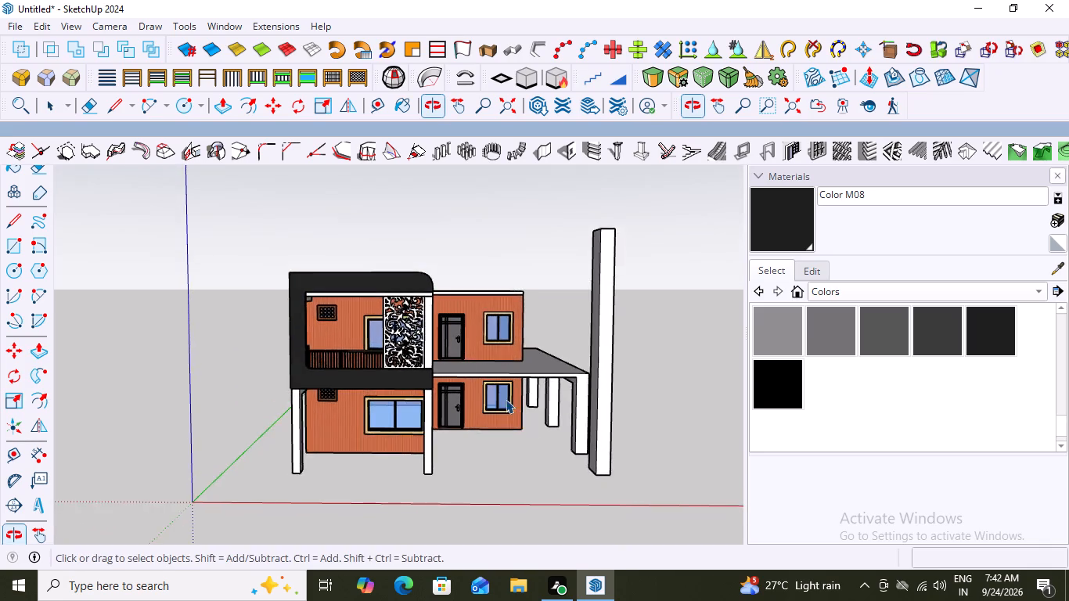
{"action": "scroll", "coordinate": [513, 401], "scroll_direction": "up", "scroll_amount": 2}
{"action": "middle_click_drag", "start_coordinate": [520, 410], "coordinate": [551, 410]}
{"action": "scroll", "coordinate": [495, 346], "scroll_direction": "up", "scroll_amount": 3}
{"action": "middle_click_drag", "start_coordinate": [500, 363], "coordinate": [492, 369]}
{"action": "scroll", "coordinate": [494, 367], "scroll_direction": "down", "scroll_amount": 2}
{"action": "scroll", "coordinate": [488, 371], "scroll_direction": "up", "scroll_amount": 1}
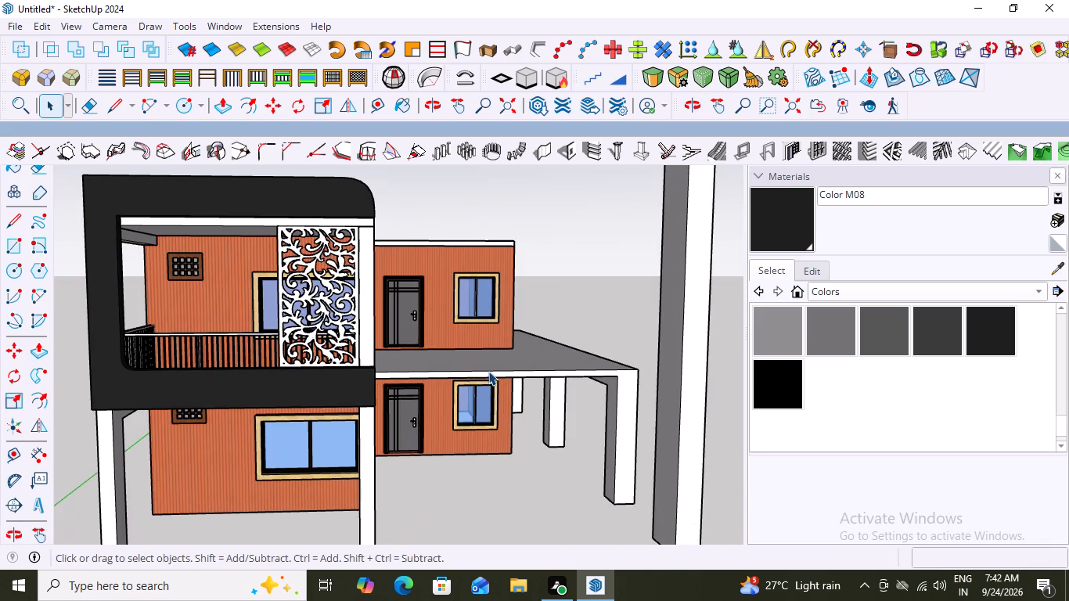
Close the Materials panel and hide the Default Tray to enlarge the modelling area.
{"action": "left_click", "coordinate": [1057, 176]}
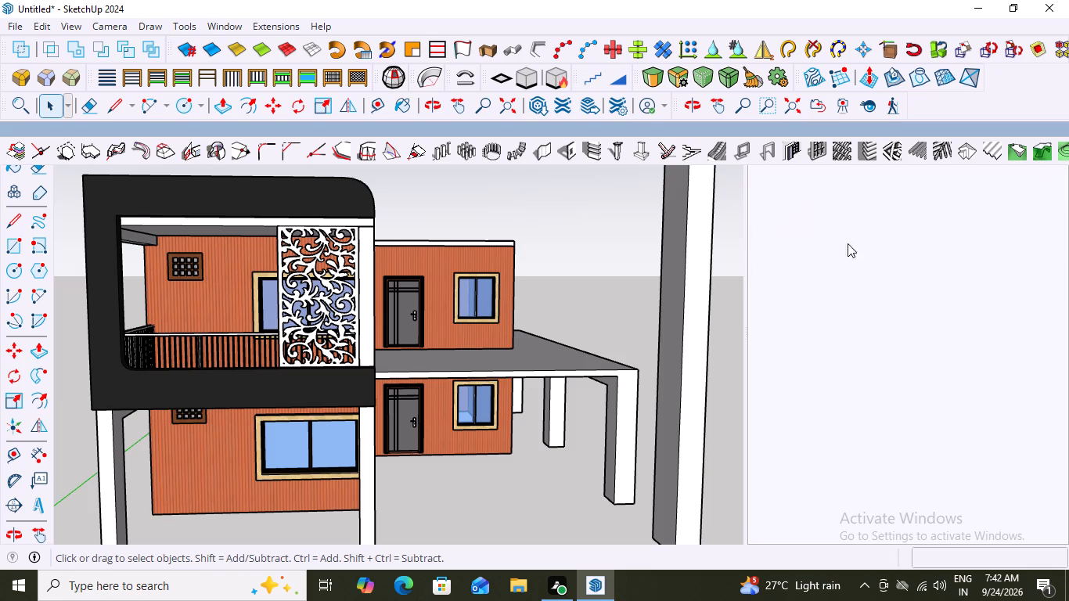
{"action": "scroll", "coordinate": [764, 266], "scroll_direction": "down", "scroll_amount": 3}
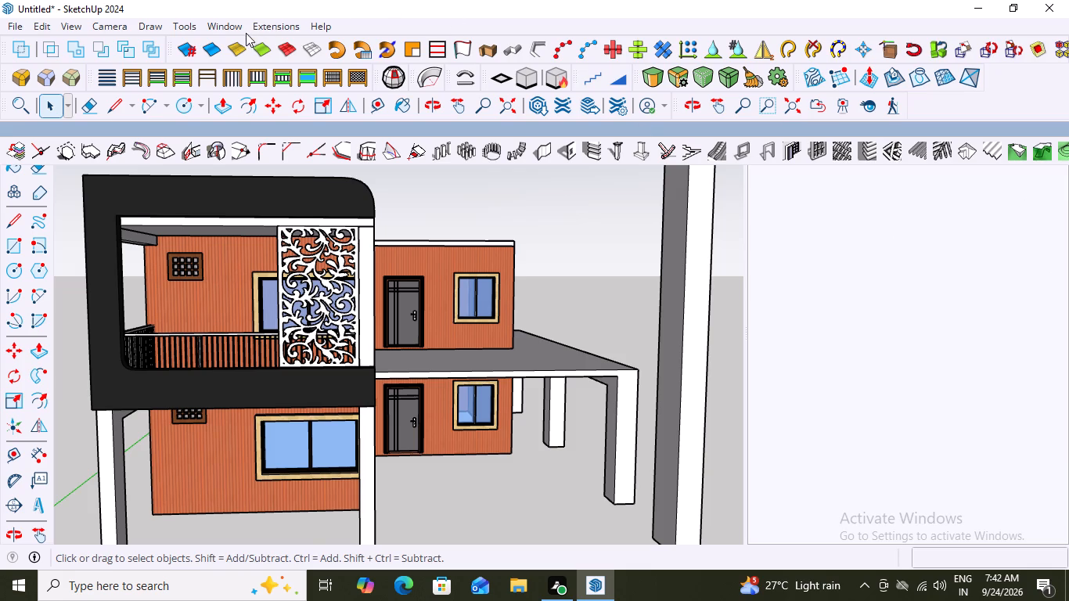
{"action": "left_click", "coordinate": [225, 28]}
{"action": "left_click", "coordinate": [247, 45]}
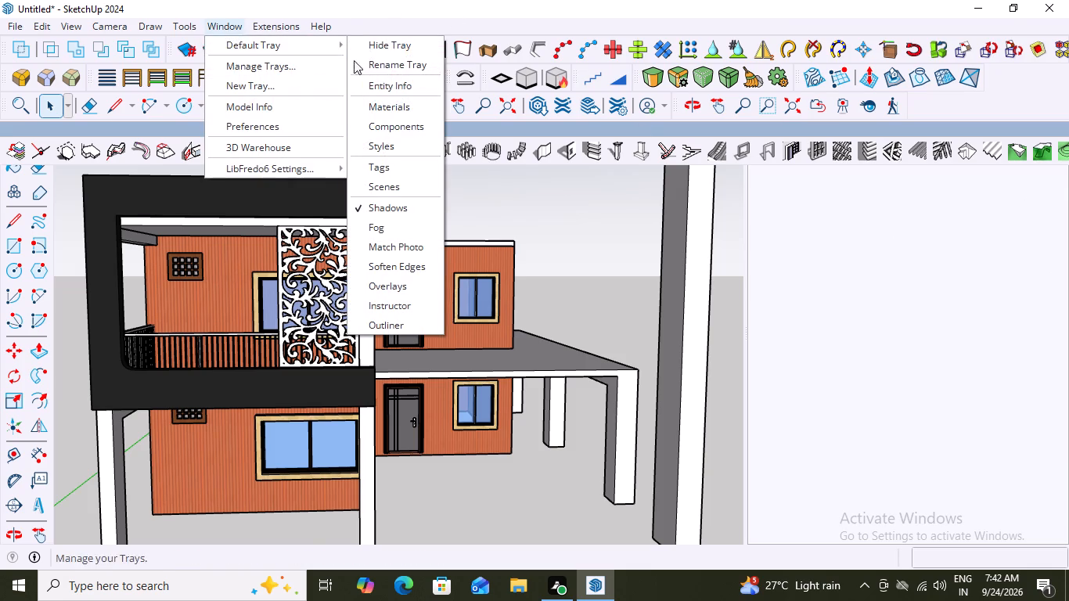
{"action": "left_click", "coordinate": [383, 43]}
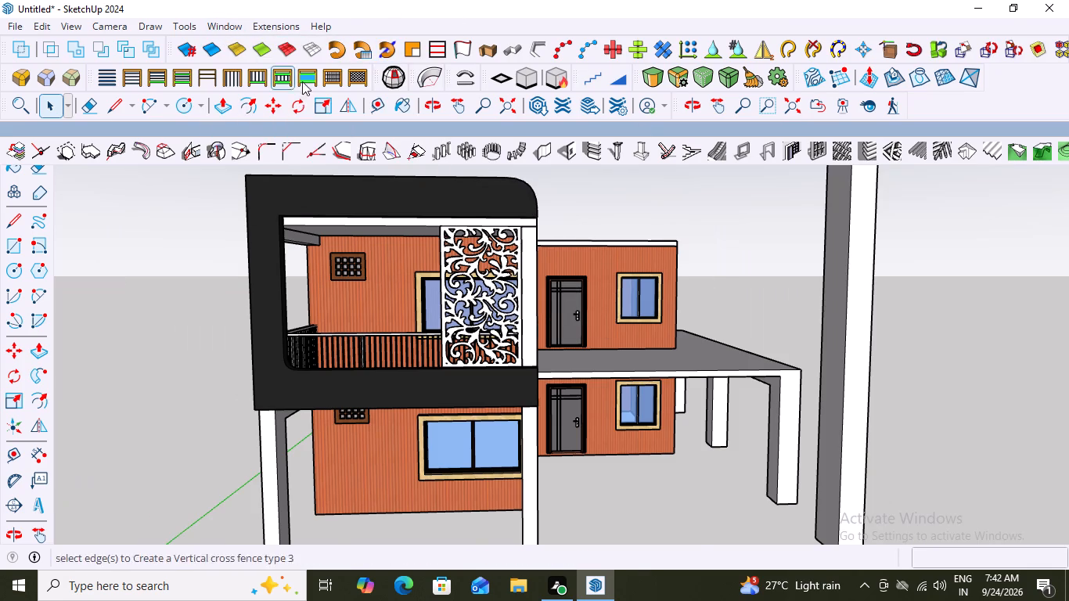
Examine the house from the front, below and both sides, including the balcony, porch slab and freestanding column.
{"action": "scroll", "coordinate": [486, 239], "scroll_direction": "down", "scroll_amount": 5}
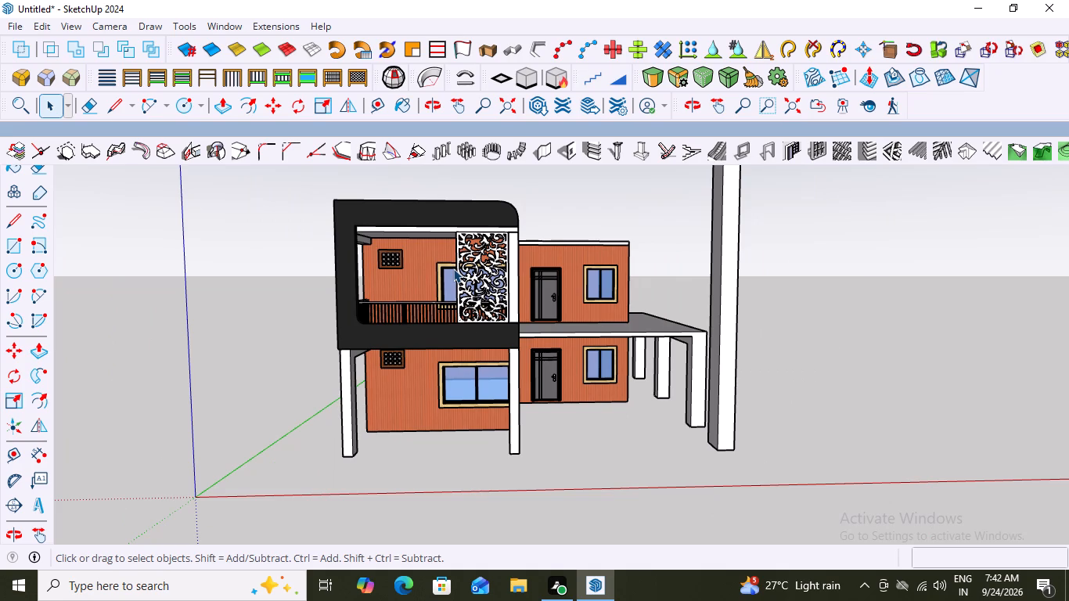
{"action": "middle_click_drag", "start_coordinate": [488, 214], "coordinate": [524, 151]}
{"action": "scroll", "coordinate": [408, 222], "scroll_direction": "up", "scroll_amount": 3}
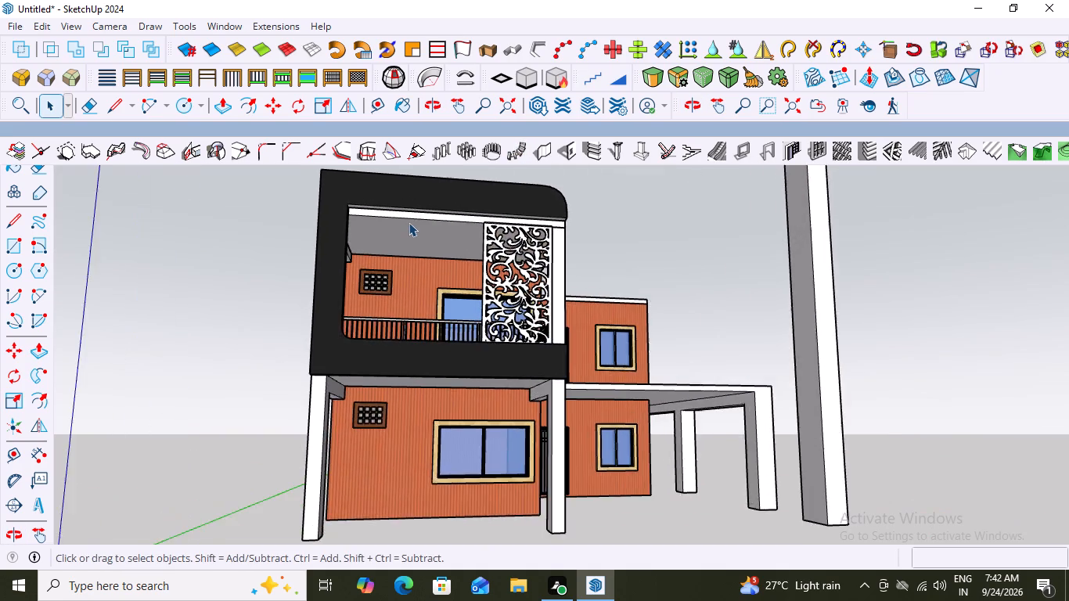
{"action": "scroll", "coordinate": [409, 222], "scroll_direction": "up", "scroll_amount": 1}
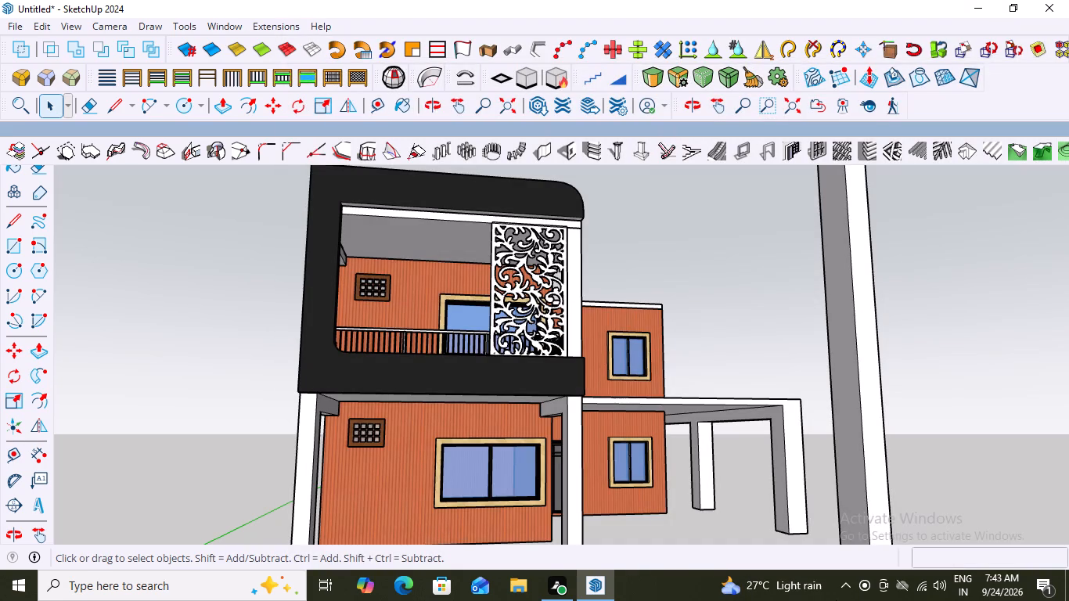
{"action": "scroll", "coordinate": [821, 599], "scroll_direction": "down", "scroll_amount": 6}
{"action": "scroll", "coordinate": [701, 403], "scroll_direction": "down", "scroll_amount": 4}
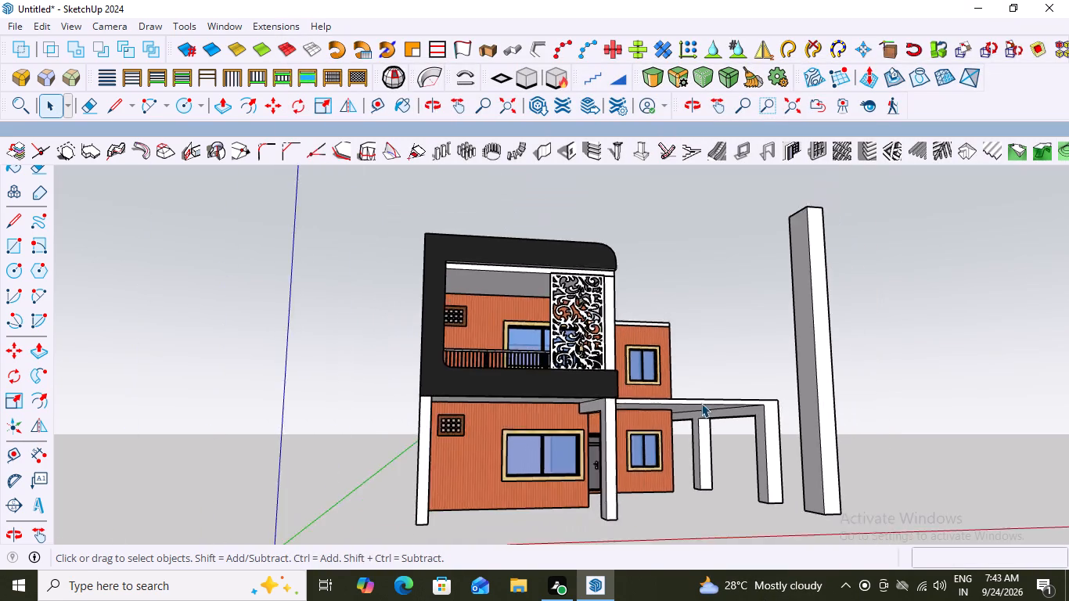
{"action": "scroll", "coordinate": [701, 403], "scroll_direction": "down", "scroll_amount": 2}
{"action": "middle_click_drag", "start_coordinate": [699, 405], "coordinate": [670, 486]}
{"action": "scroll", "coordinate": [617, 365], "scroll_direction": "up", "scroll_amount": 7}
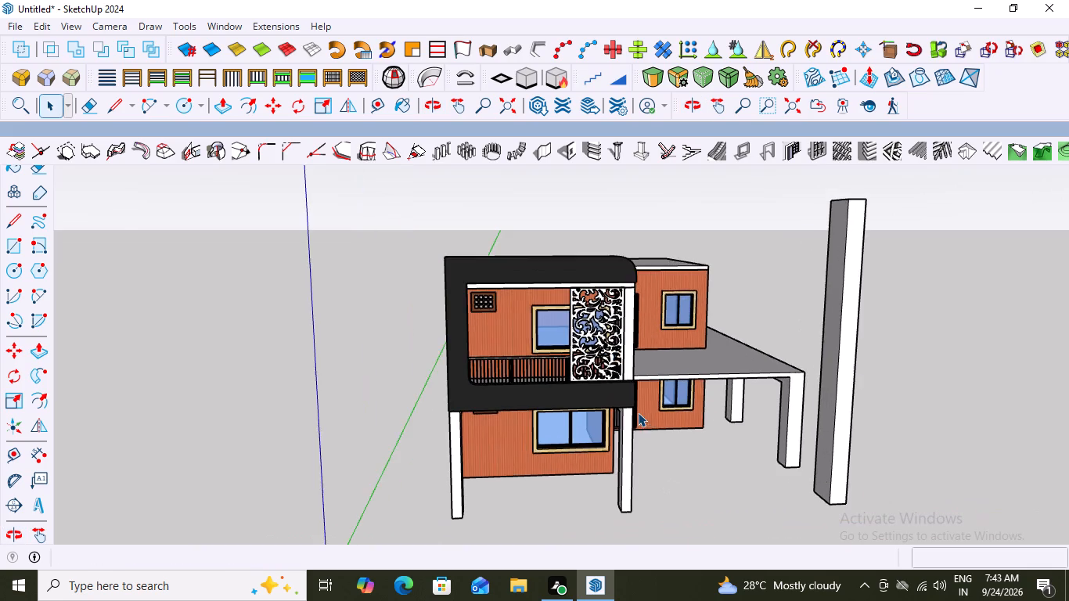
{"action": "scroll", "coordinate": [650, 398], "scroll_direction": "up", "scroll_amount": 6}
{"action": "scroll", "coordinate": [660, 358], "scroll_direction": "down", "scroll_amount": 12}
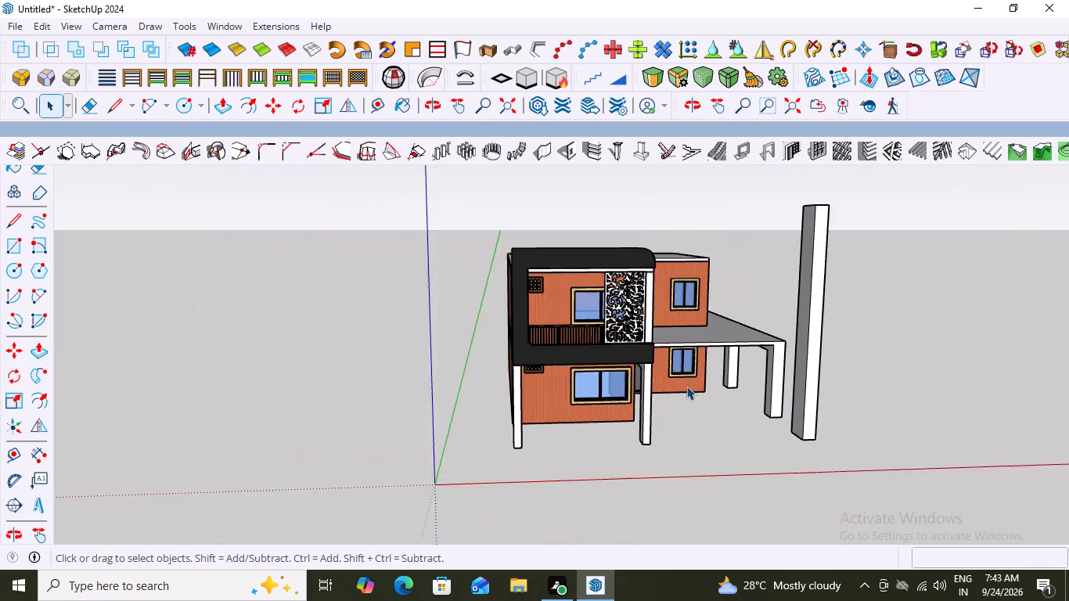
{"action": "scroll", "coordinate": [686, 386], "scroll_direction": "down", "scroll_amount": 2}
{"action": "middle_click_drag", "start_coordinate": [792, 380], "coordinate": [559, 345]}
{"action": "scroll", "coordinate": [674, 388], "scroll_direction": "up", "scroll_amount": 4}
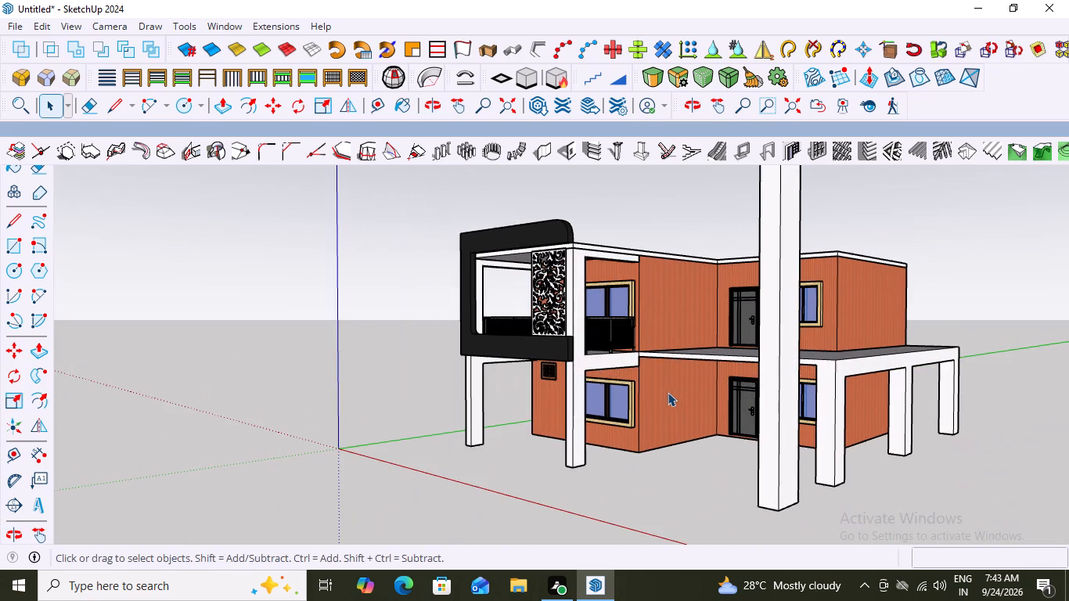
{"action": "scroll", "coordinate": [665, 394], "scroll_direction": "down", "scroll_amount": 6}
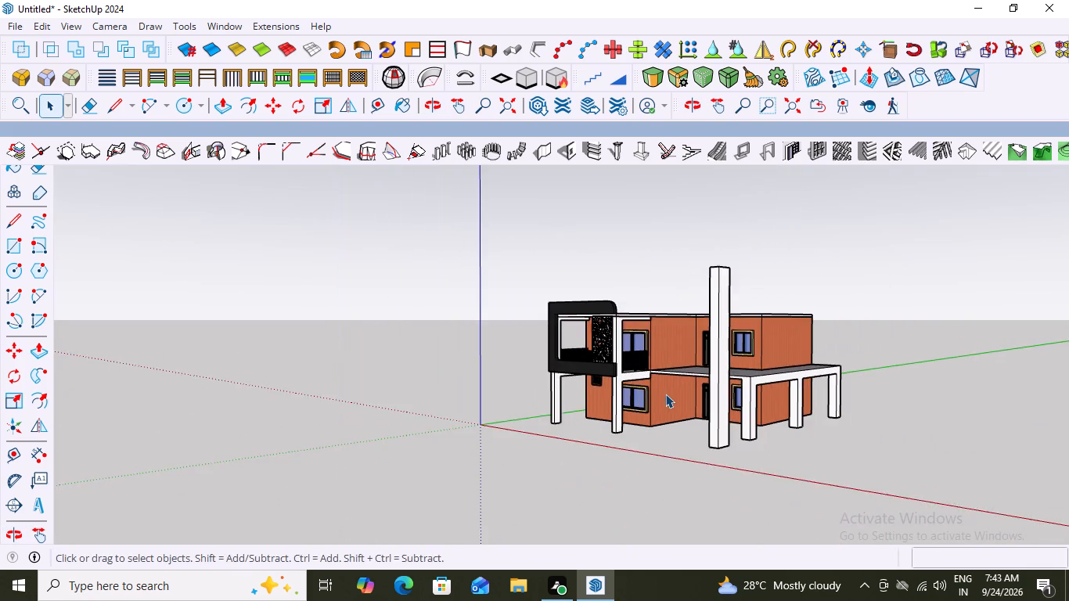
{"action": "middle_click_drag", "start_coordinate": [665, 394], "coordinate": [797, 429]}
{"action": "scroll", "coordinate": [646, 358], "scroll_direction": "up", "scroll_amount": 6}
{"action": "scroll", "coordinate": [807, 351], "scroll_direction": "down", "scroll_amount": 3}
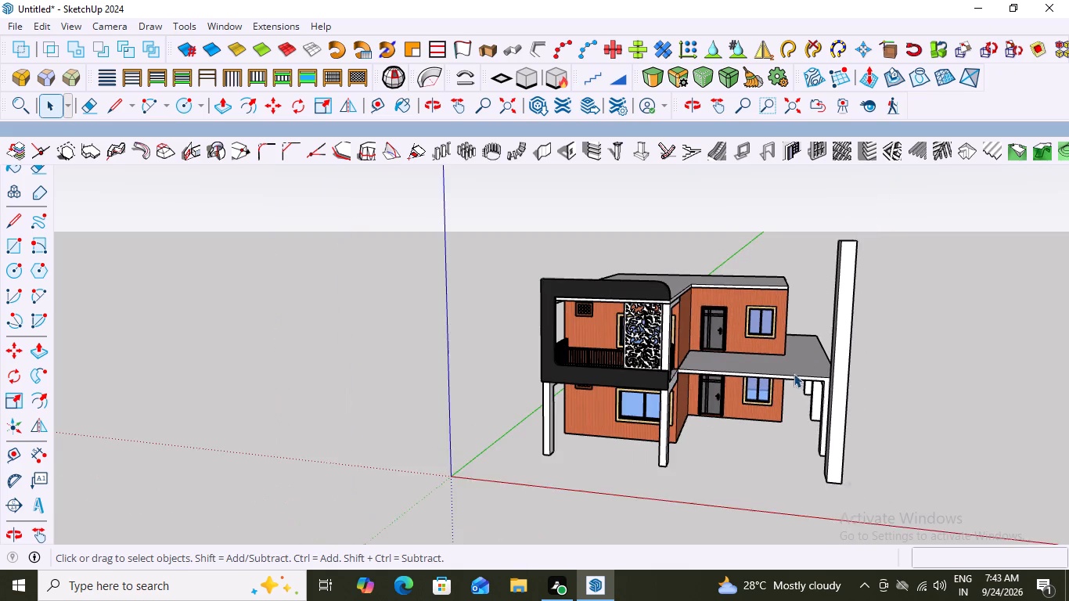
{"action": "scroll", "coordinate": [710, 420], "scroll_direction": "down", "scroll_amount": 1}
{"action": "scroll", "coordinate": [564, 286], "scroll_direction": "up", "scroll_amount": 9}
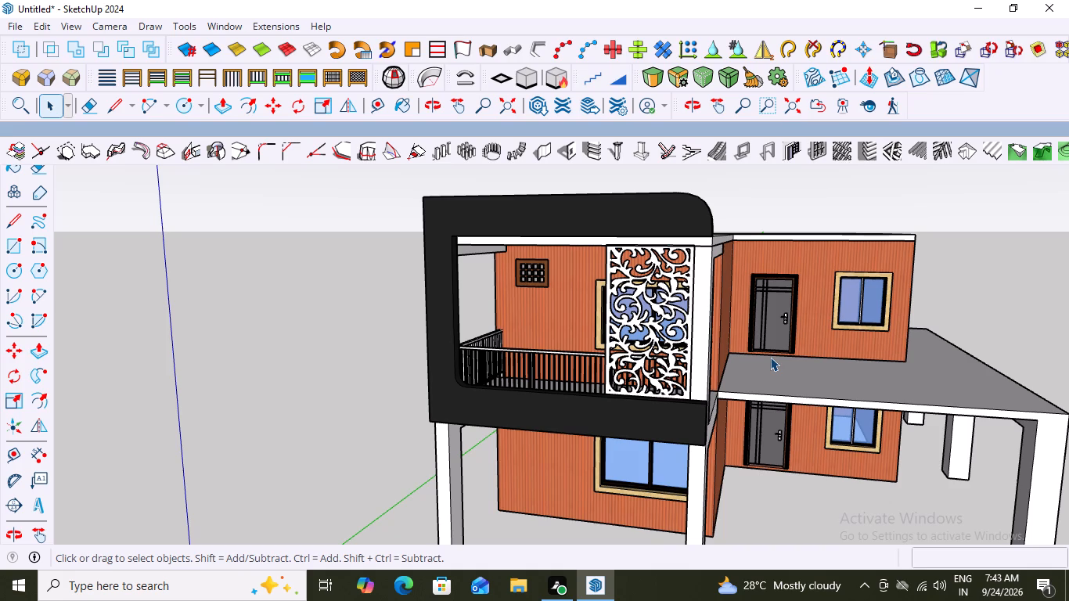
{"action": "scroll", "coordinate": [770, 357], "scroll_direction": "down", "scroll_amount": 3}
{"action": "scroll", "coordinate": [808, 407], "scroll_direction": "down", "scroll_amount": 6}
{"action": "middle_click_drag", "start_coordinate": [844, 462], "coordinate": [952, 463]}
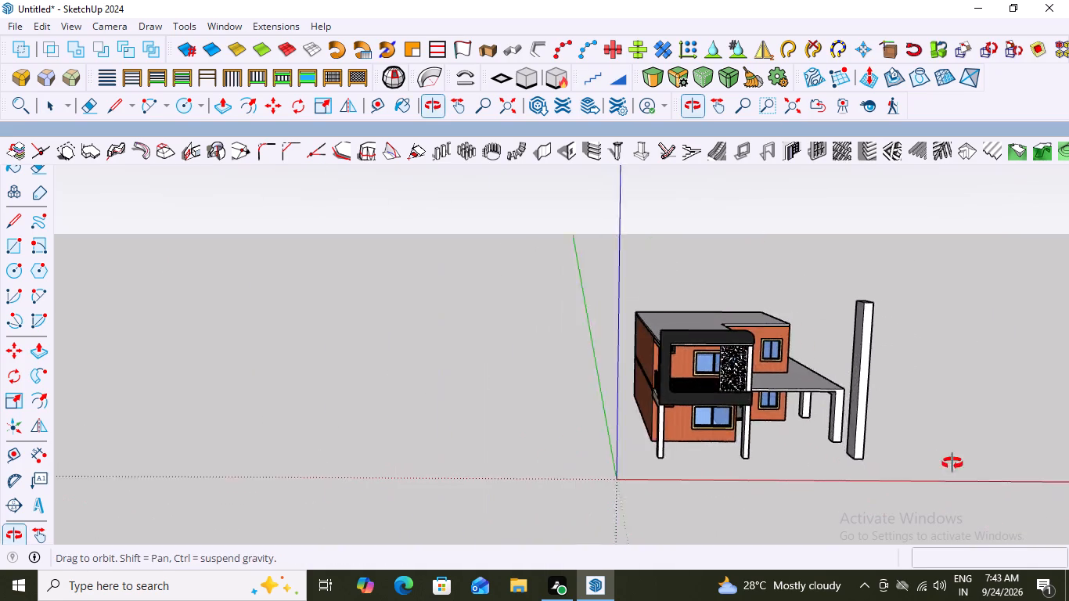
{"action": "middle_click_drag", "start_coordinate": [952, 463], "coordinate": [957, 463]}
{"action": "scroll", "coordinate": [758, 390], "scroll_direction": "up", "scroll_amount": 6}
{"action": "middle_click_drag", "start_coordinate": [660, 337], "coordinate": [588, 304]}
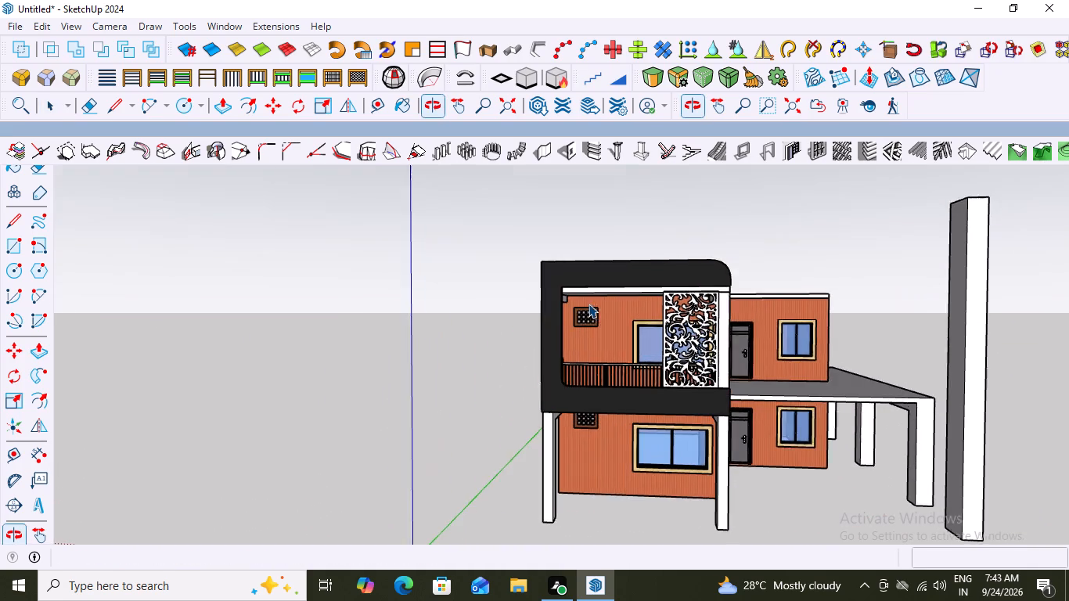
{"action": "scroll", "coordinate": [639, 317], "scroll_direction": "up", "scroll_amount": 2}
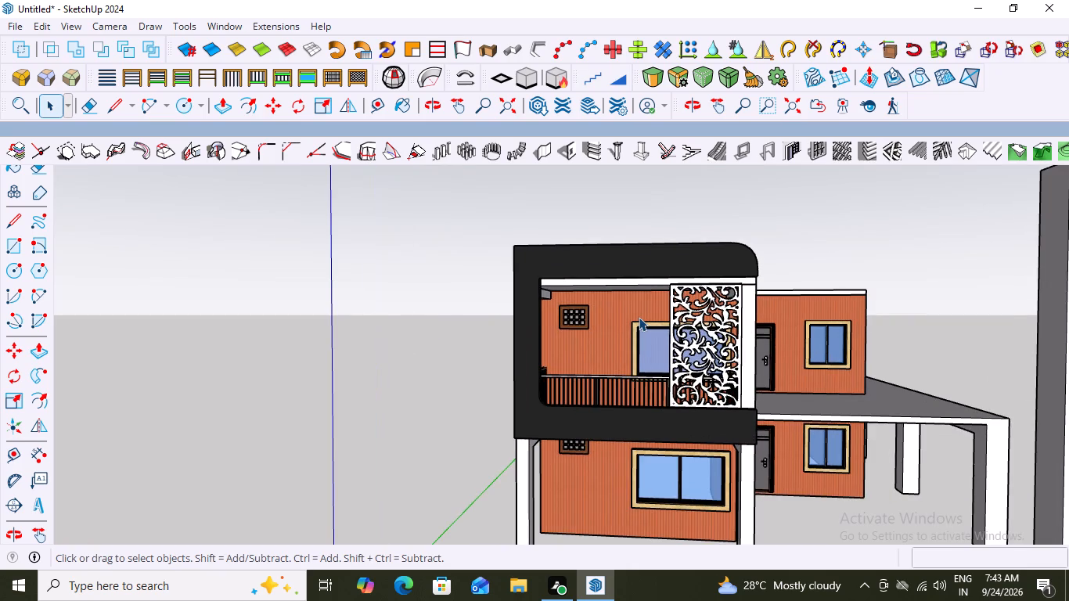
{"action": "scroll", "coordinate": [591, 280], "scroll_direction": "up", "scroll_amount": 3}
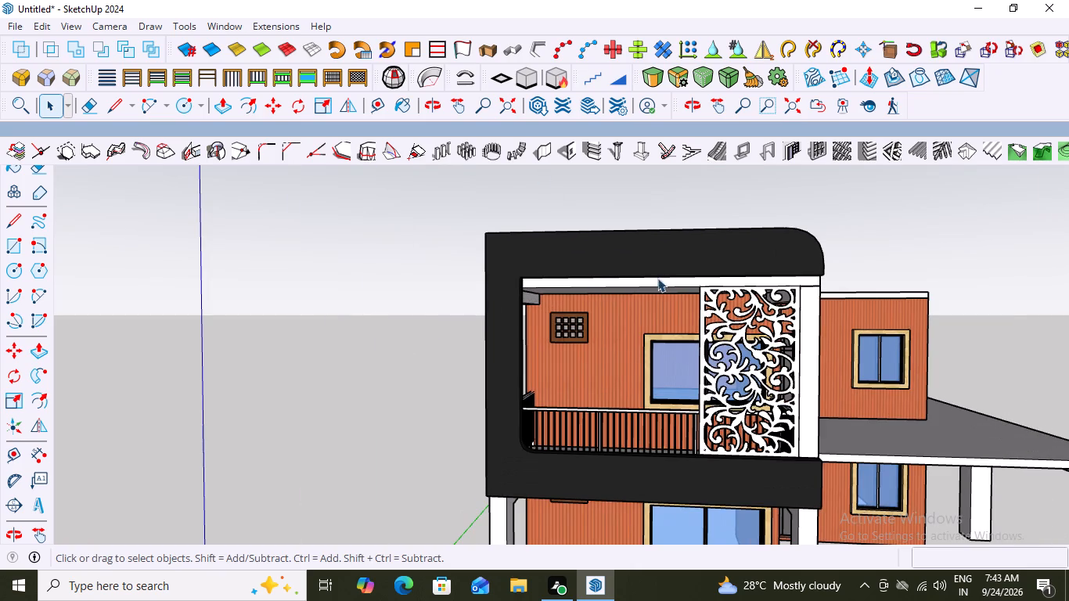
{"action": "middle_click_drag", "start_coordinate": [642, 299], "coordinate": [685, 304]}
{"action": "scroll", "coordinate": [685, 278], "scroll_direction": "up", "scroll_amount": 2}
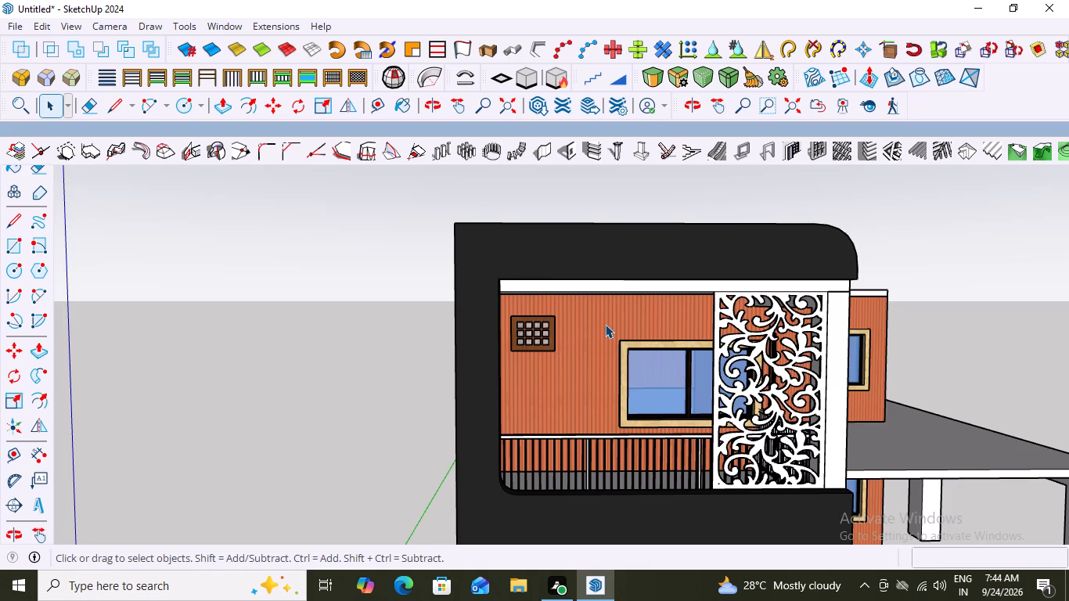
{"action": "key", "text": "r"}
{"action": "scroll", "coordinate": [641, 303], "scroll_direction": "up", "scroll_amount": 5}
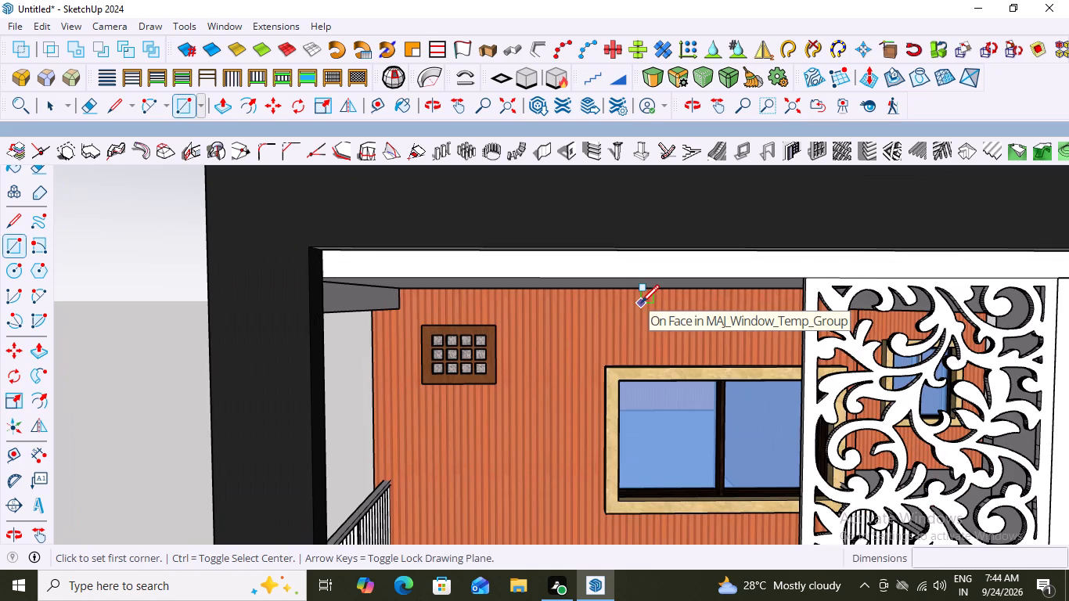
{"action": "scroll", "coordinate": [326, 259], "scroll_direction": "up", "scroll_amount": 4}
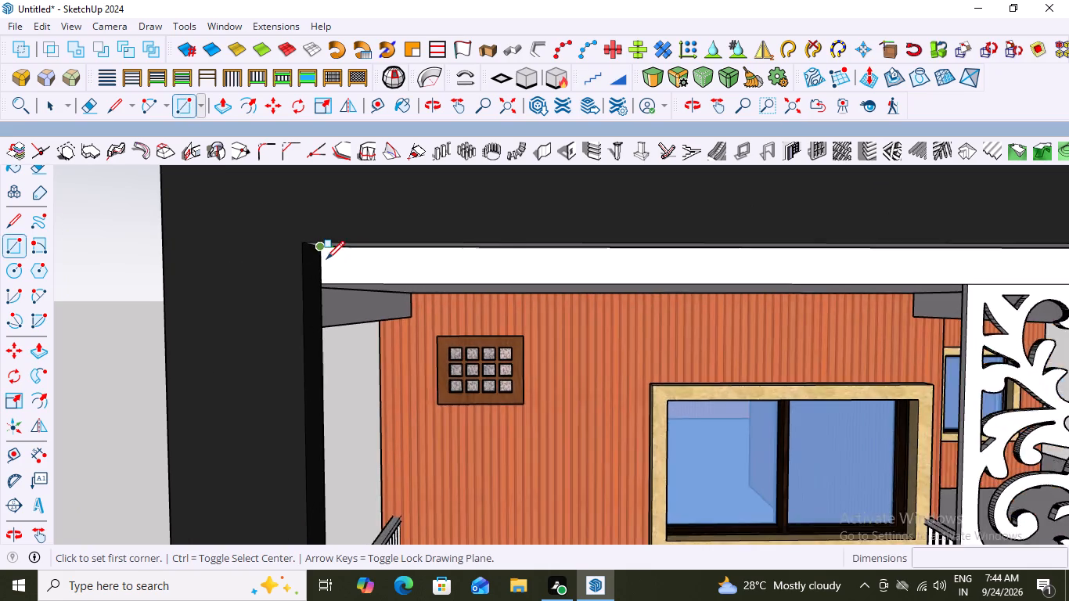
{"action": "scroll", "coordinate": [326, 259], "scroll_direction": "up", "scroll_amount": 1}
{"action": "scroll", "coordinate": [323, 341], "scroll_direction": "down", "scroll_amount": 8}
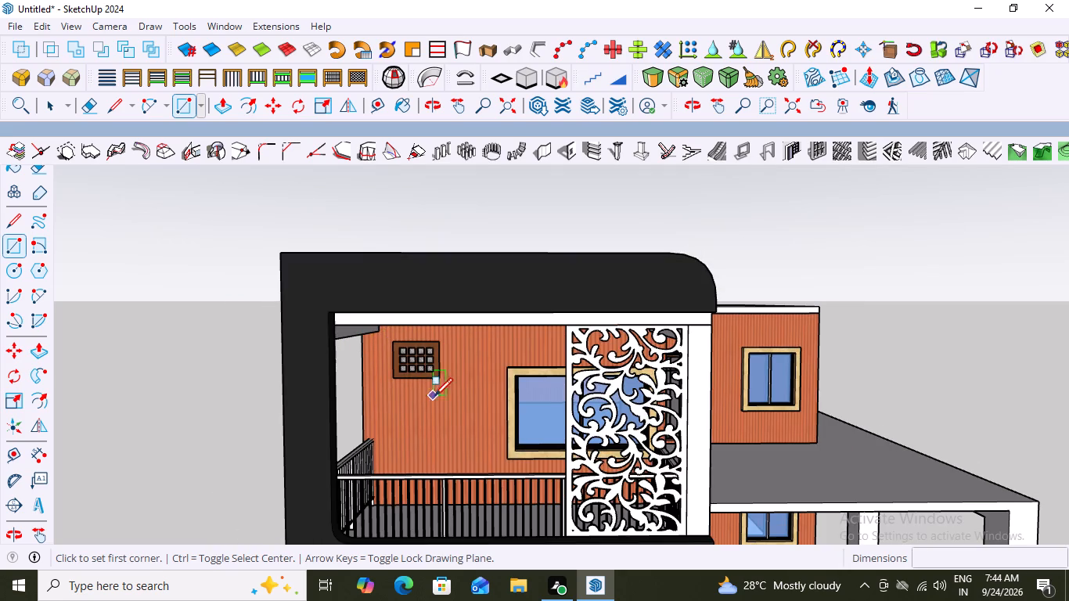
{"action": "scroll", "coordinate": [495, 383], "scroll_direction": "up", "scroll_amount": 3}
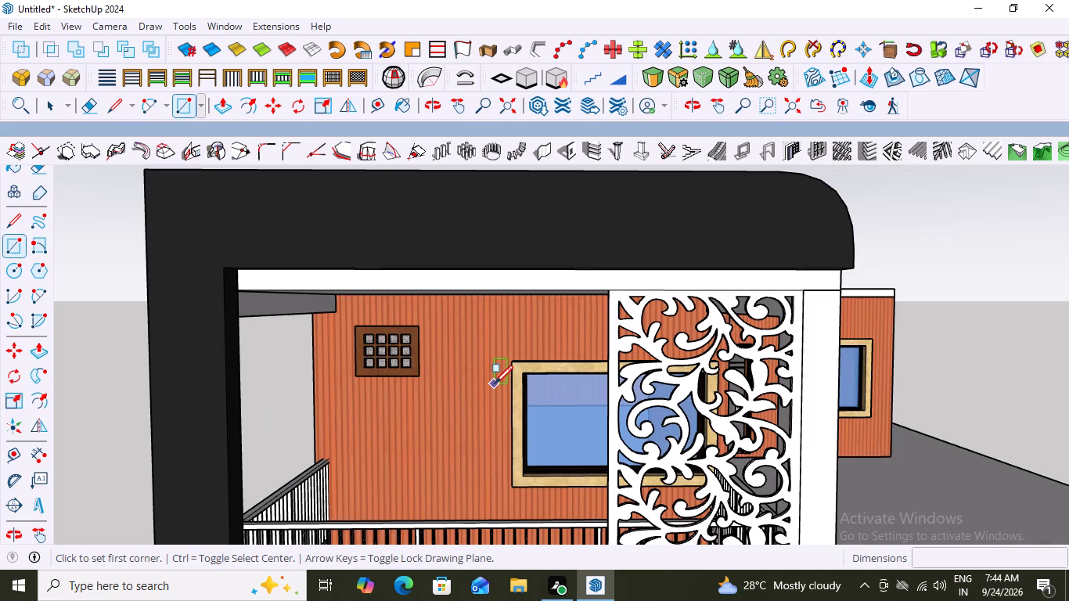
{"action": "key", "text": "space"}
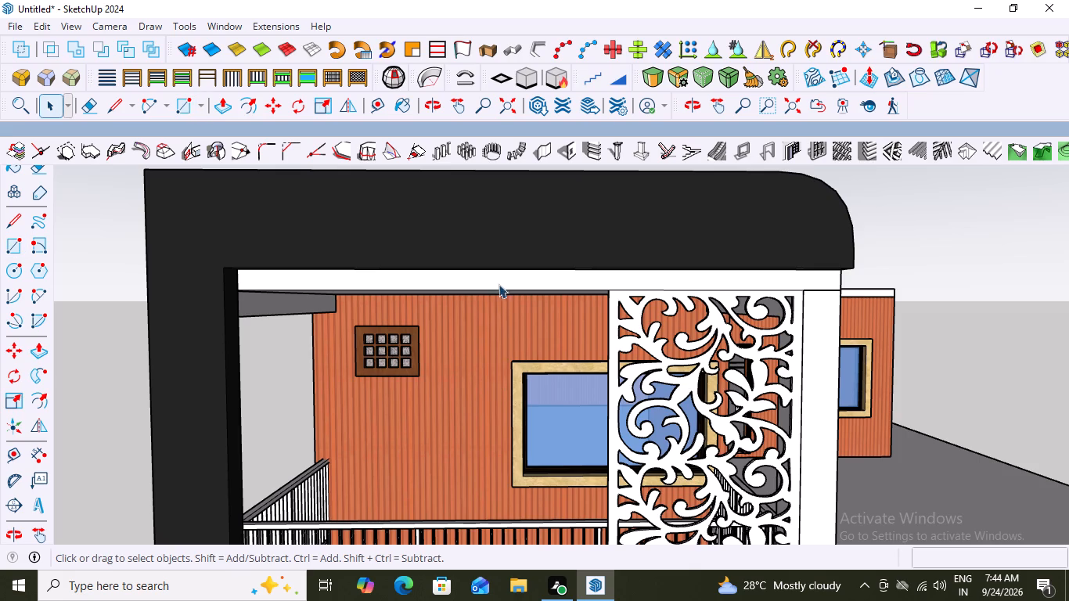
Open the upper roof slab group above the balcony for editing and select its connected geometry.
{"action": "double_click", "coordinate": [502, 279]}
{"action": "left_click", "coordinate": [502, 279]}
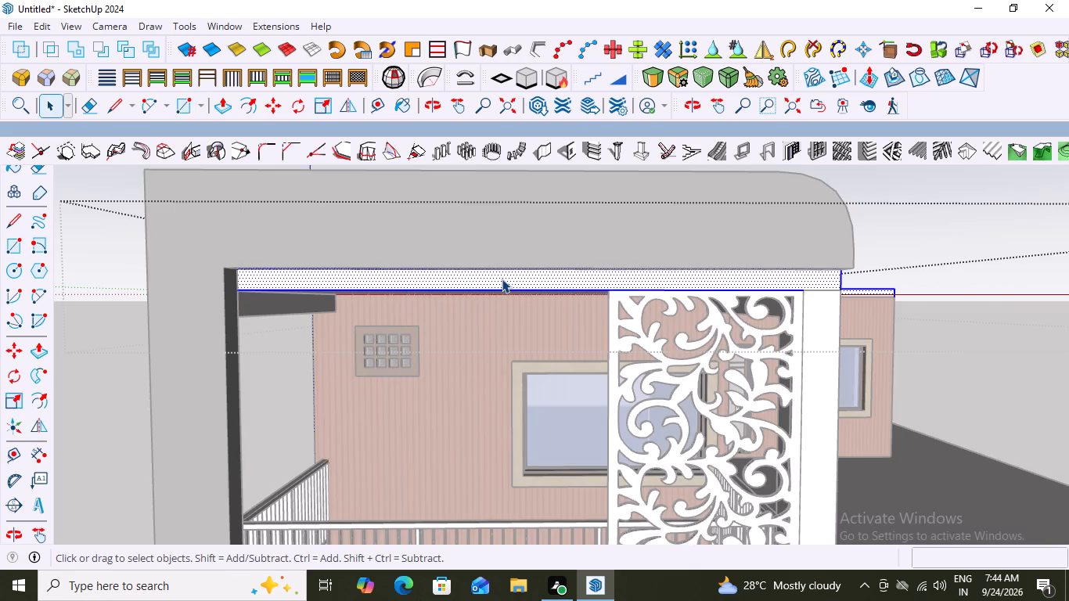
{"action": "double_click", "coordinate": [502, 279]}
{"action": "left_click", "coordinate": [502, 279]}
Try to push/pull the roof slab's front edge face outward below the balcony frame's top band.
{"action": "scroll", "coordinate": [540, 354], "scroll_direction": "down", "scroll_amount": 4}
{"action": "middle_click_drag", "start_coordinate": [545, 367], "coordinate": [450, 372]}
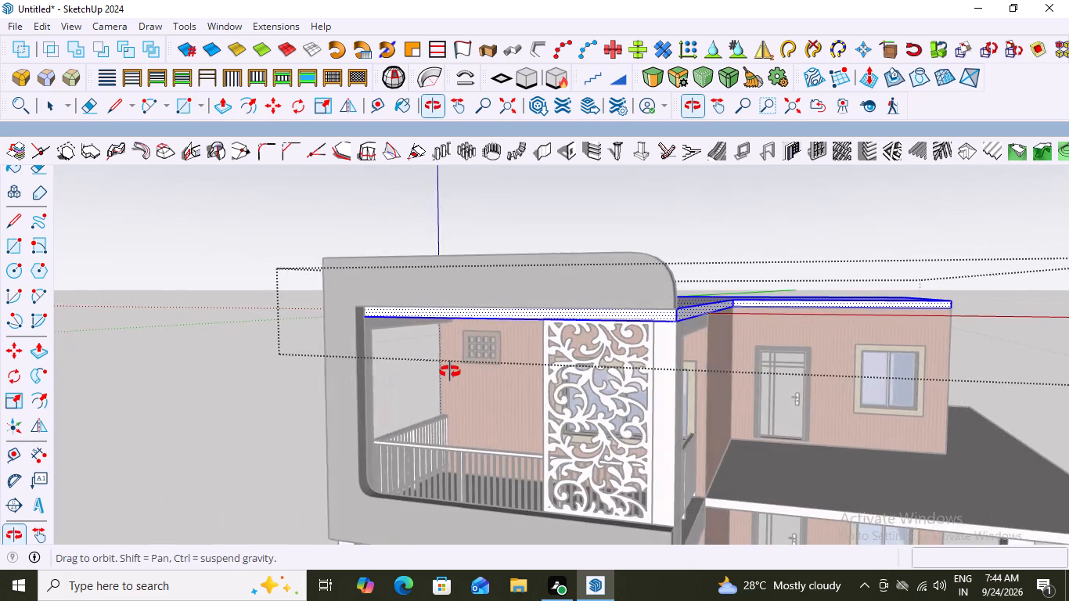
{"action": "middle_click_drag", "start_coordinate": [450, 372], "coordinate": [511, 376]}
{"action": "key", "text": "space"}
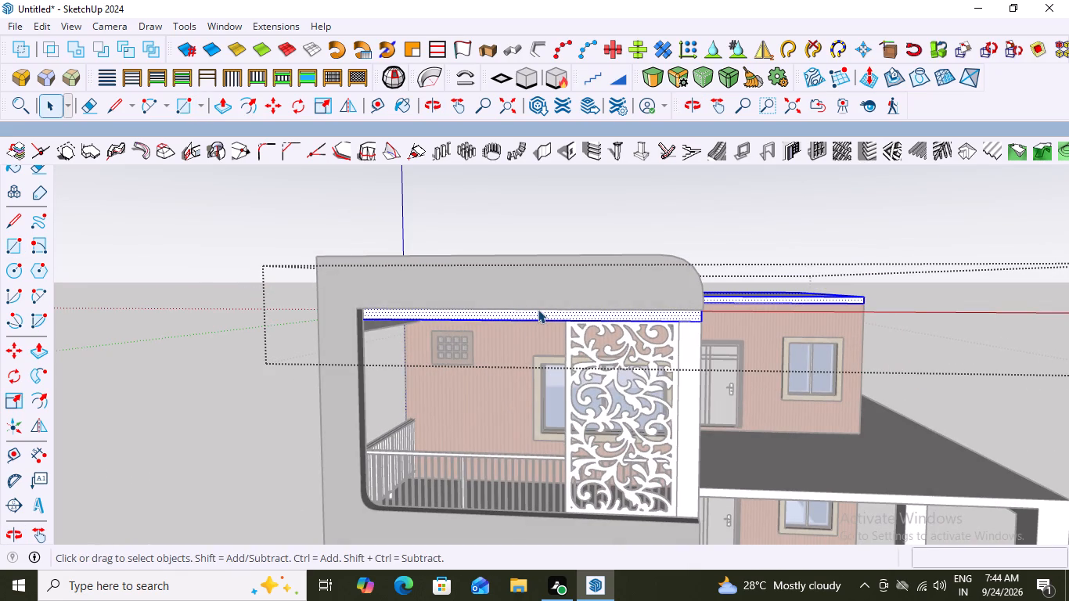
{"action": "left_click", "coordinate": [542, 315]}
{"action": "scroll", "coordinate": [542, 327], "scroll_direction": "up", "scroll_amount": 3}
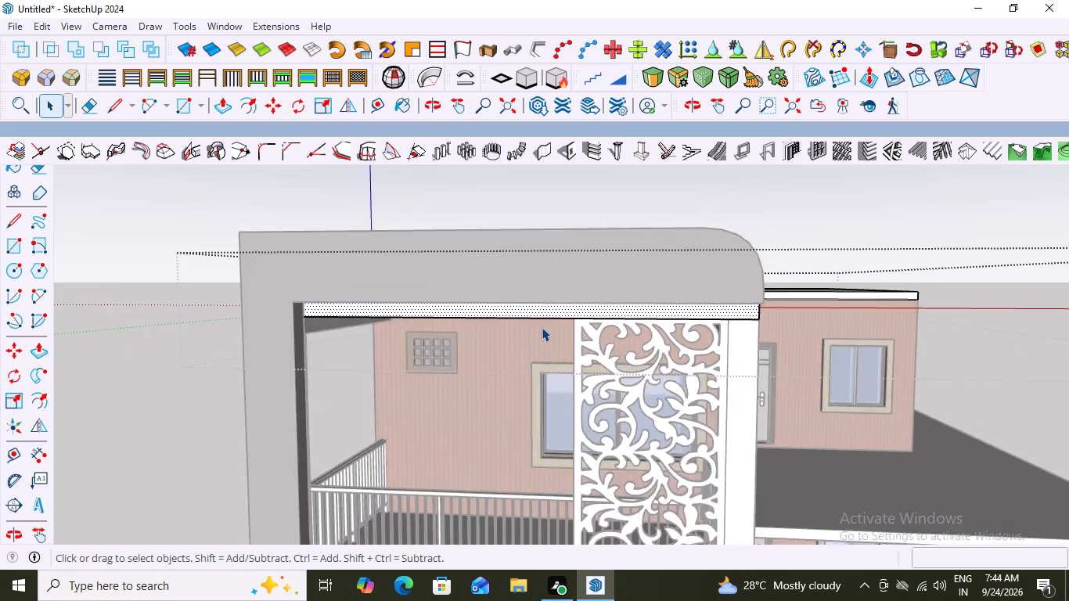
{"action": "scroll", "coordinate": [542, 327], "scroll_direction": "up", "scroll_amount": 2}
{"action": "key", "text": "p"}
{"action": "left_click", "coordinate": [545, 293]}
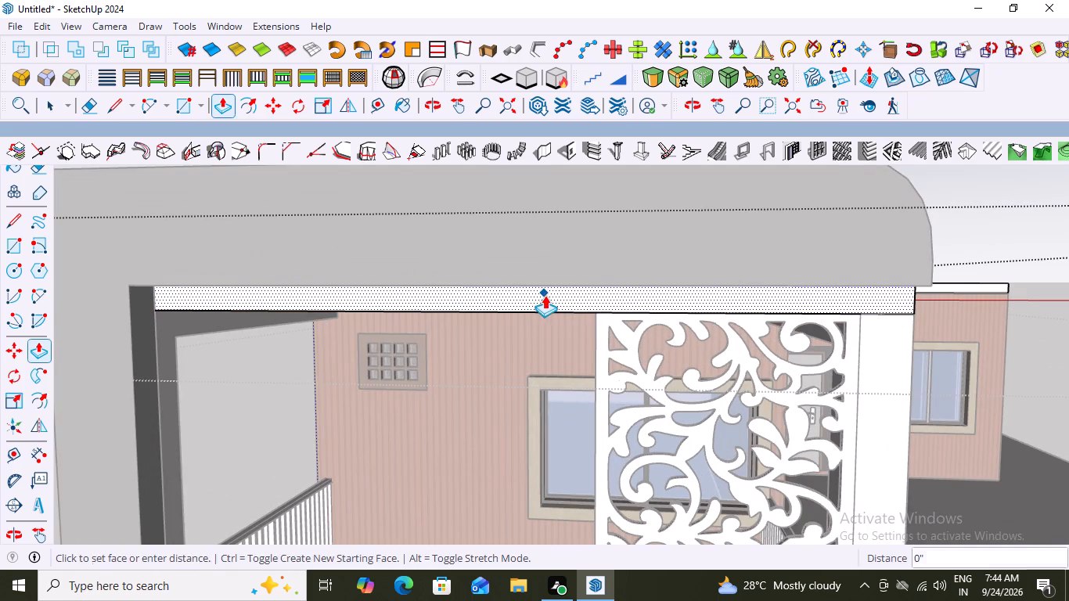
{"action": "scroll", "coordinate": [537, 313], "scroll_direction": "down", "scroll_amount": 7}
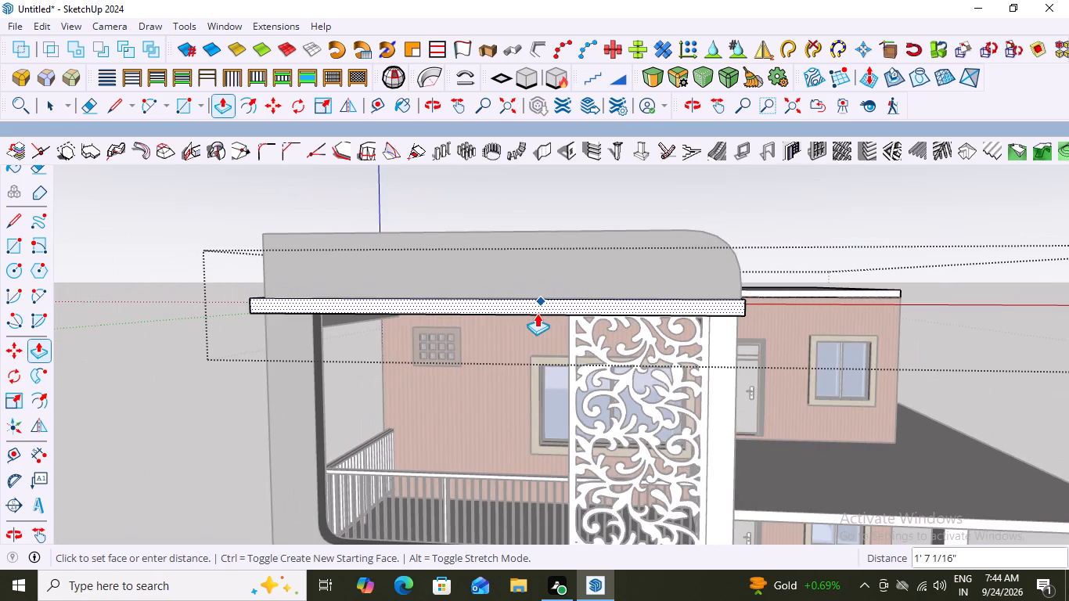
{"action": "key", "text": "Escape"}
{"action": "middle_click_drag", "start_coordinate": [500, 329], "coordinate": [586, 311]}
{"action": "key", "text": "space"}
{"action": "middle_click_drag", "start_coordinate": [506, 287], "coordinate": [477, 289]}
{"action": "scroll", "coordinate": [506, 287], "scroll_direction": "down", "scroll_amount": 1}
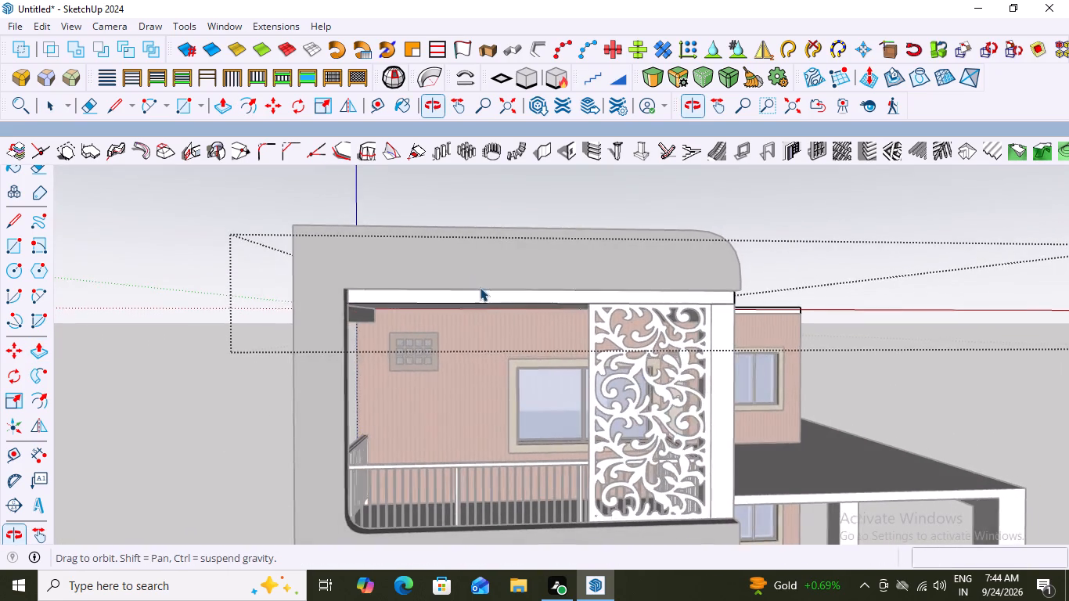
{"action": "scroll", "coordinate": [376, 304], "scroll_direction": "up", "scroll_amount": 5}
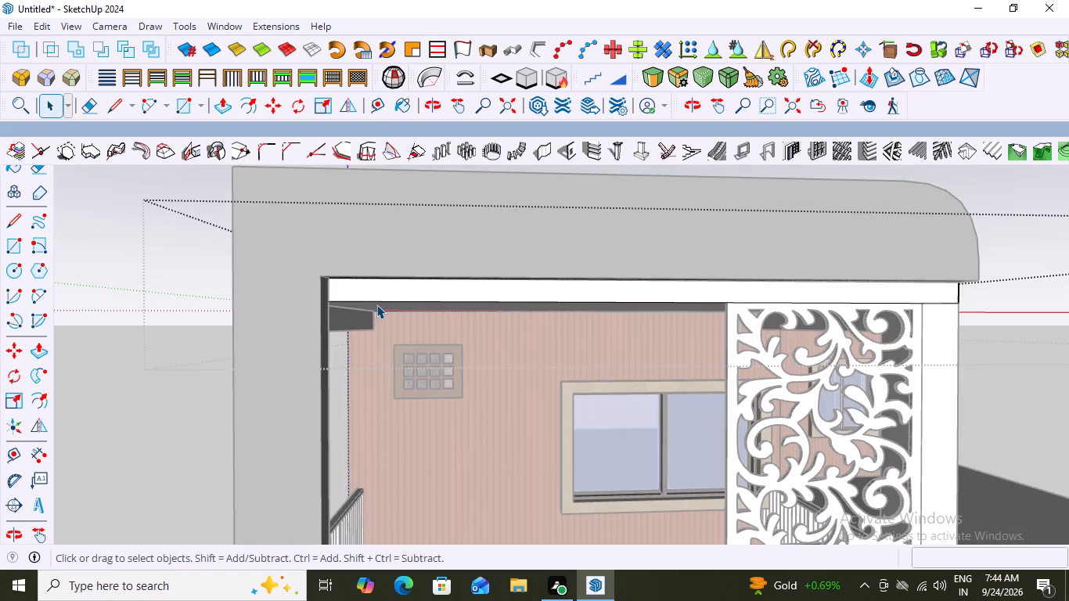
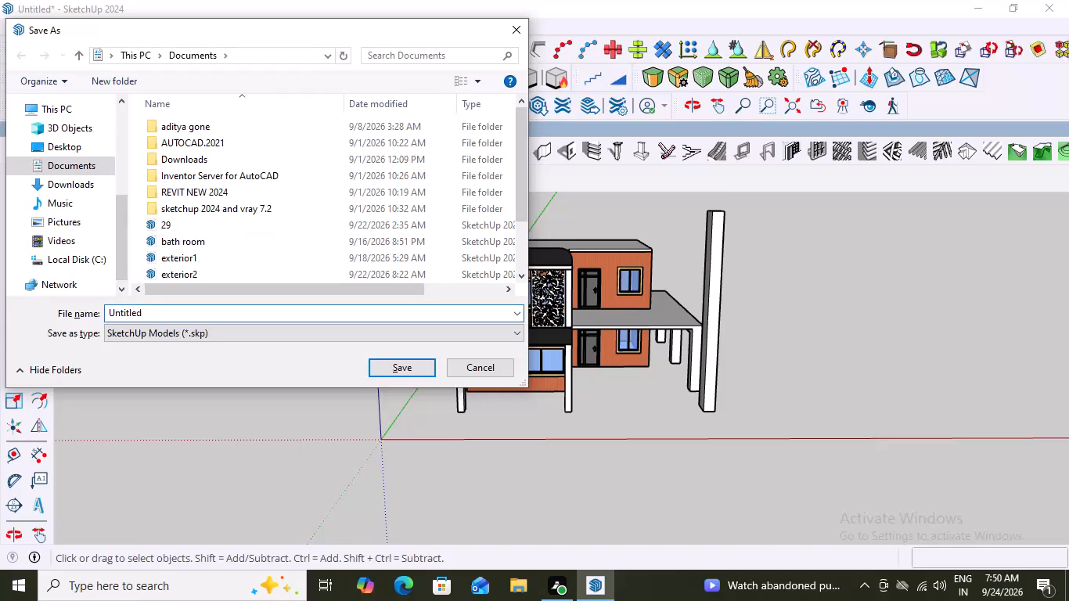
Save the untitled house model in the Documents folder under the file name EXTERIOR4.
{"action": "key", "text": "BackSpace"}
{"action": "key", "text": "BackSpace"}
{"action": "key", "text": "BackSpace"}
{"action": "key", "text": "BackSpace"}
{"action": "key", "text": "BackSpace"}
{"action": "key", "text": "BackSpace"}
{"action": "key", "text": "BackSpace"}
{"action": "key", "text": "BackSpace"}
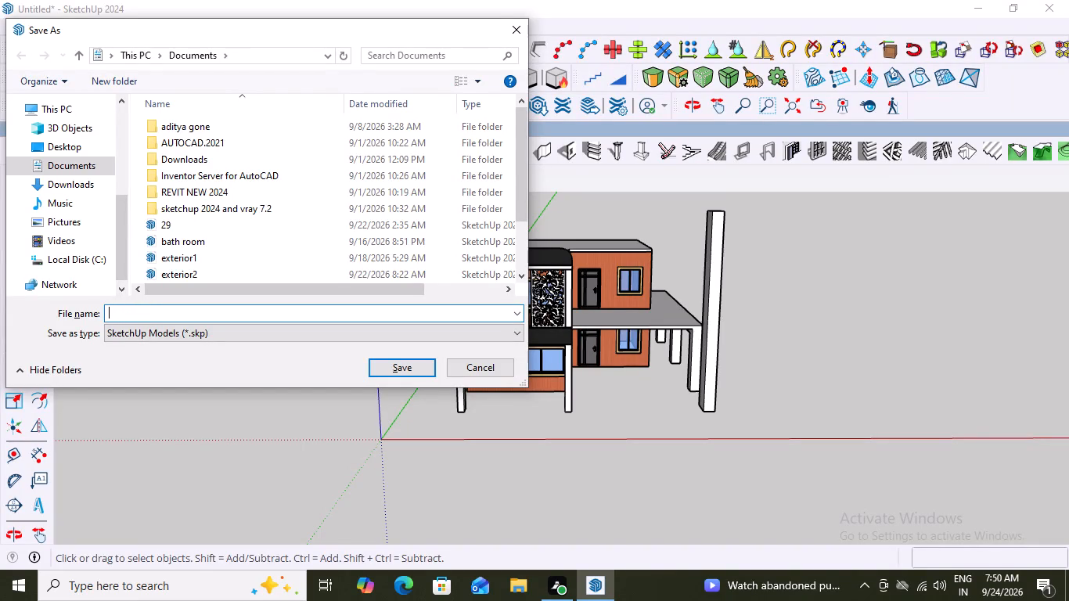
{"action": "type", "text": "EXTERIOR"}
{"action": "key", "text": "4"}
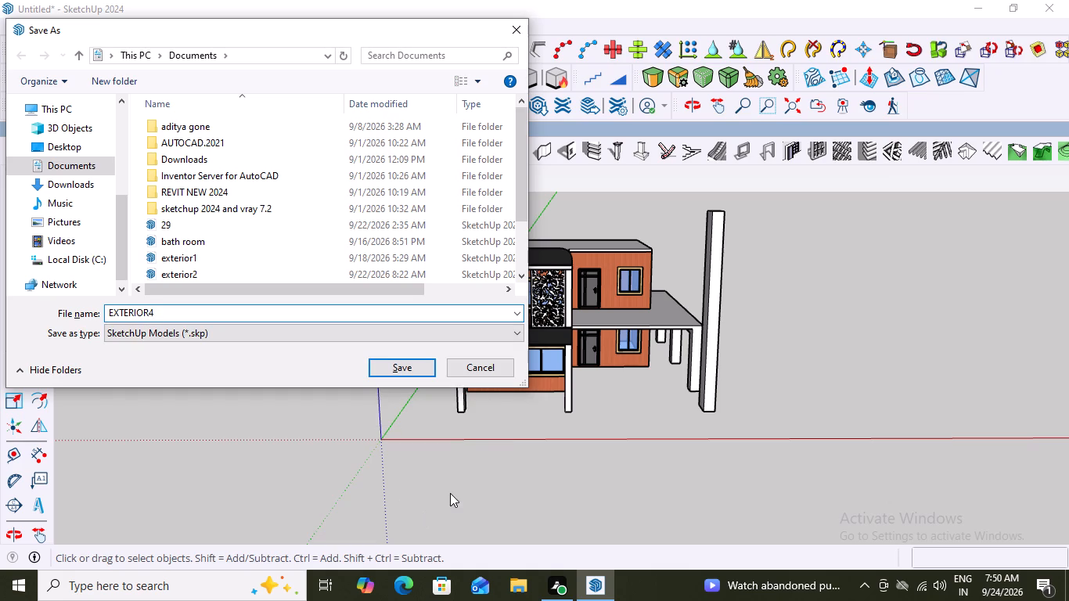
{"action": "left_click", "coordinate": [394, 372]}
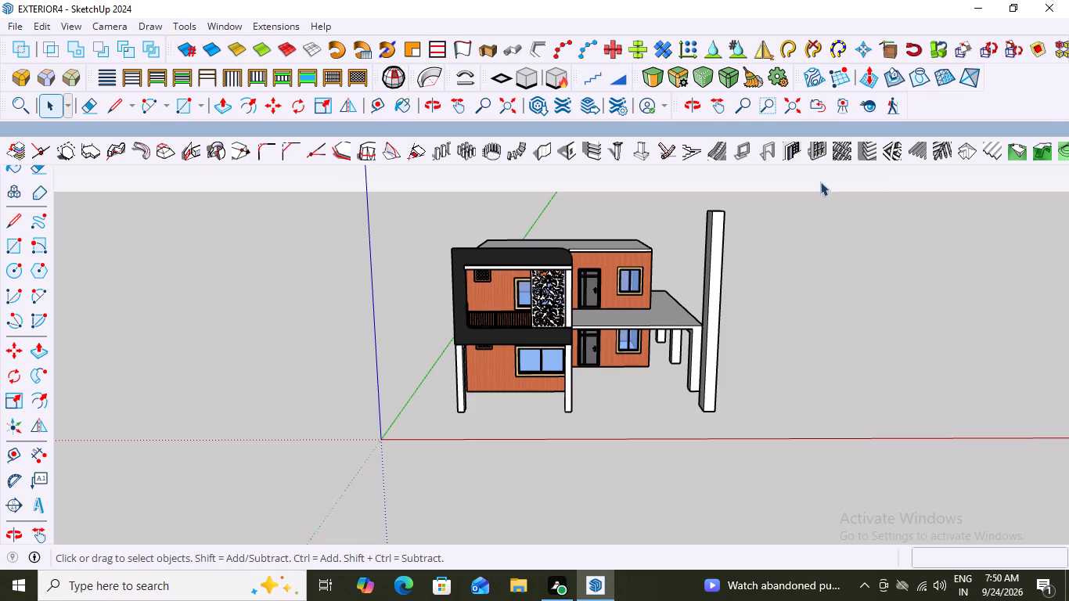
Print the front view of the house to a PDF named EXTERIOR4 on the Desktop.
{"action": "scroll", "coordinate": [729, 204], "scroll_direction": "up", "scroll_amount": 3}
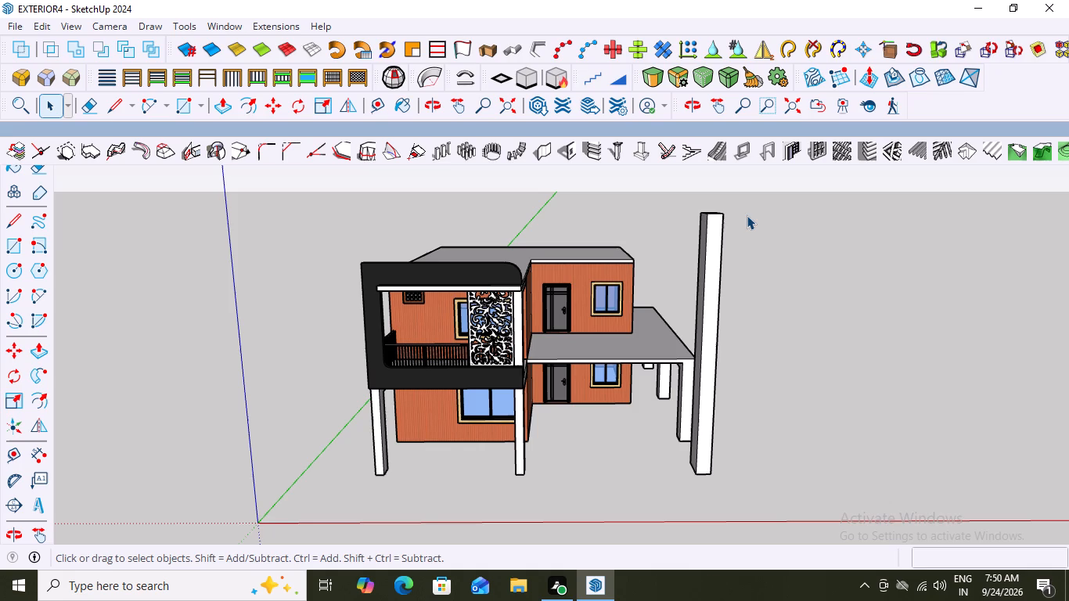
{"action": "key", "text": "ctrl+p"}
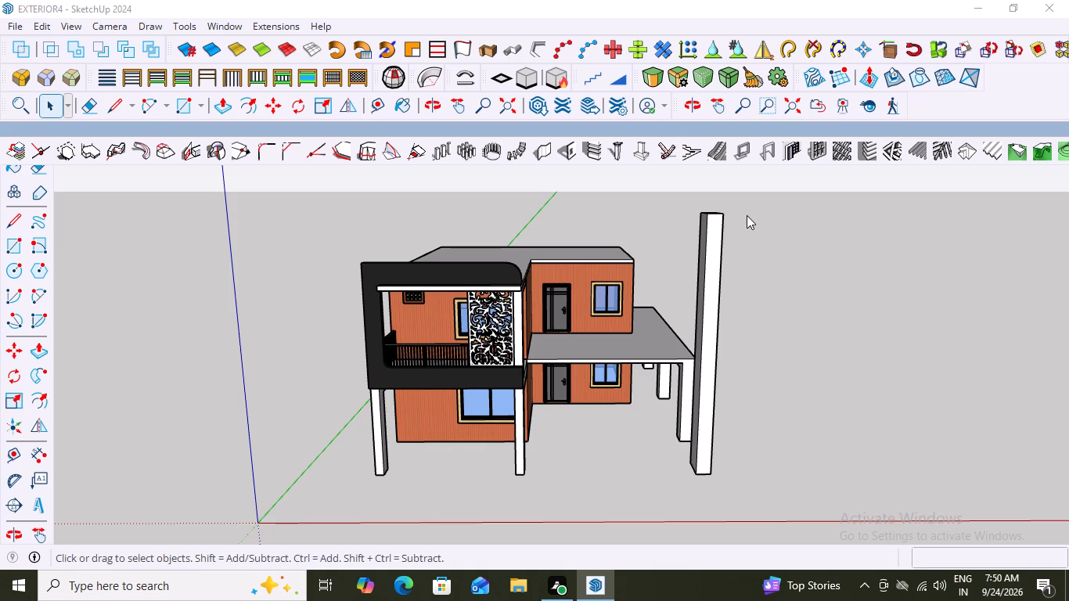
{"action": "left_click", "coordinate": [586, 405]}
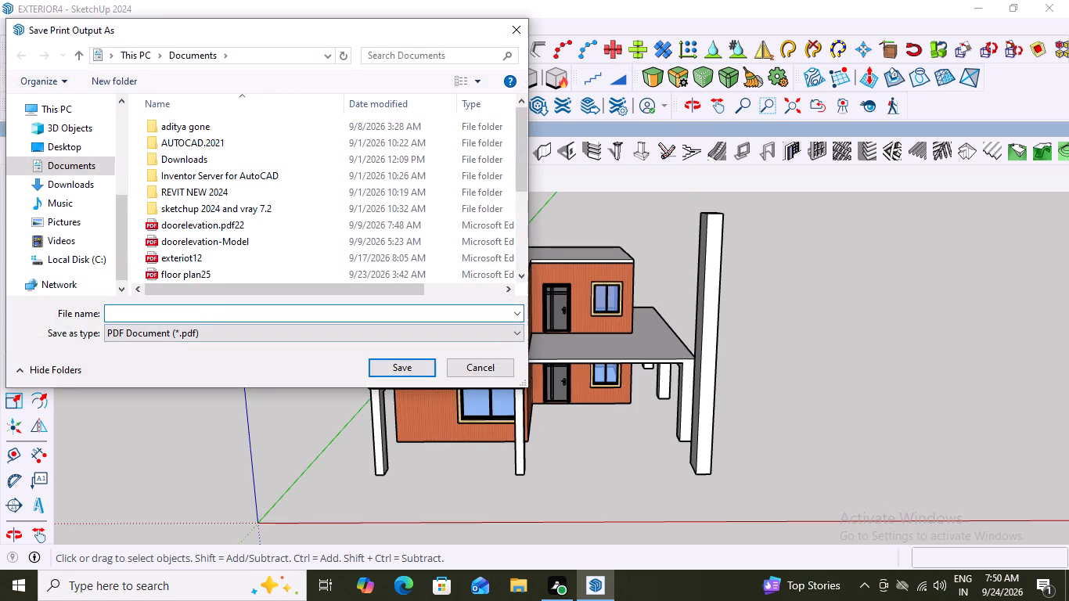
{"action": "left_click", "coordinate": [182, 309]}
{"action": "left_click", "coordinate": [55, 148]}
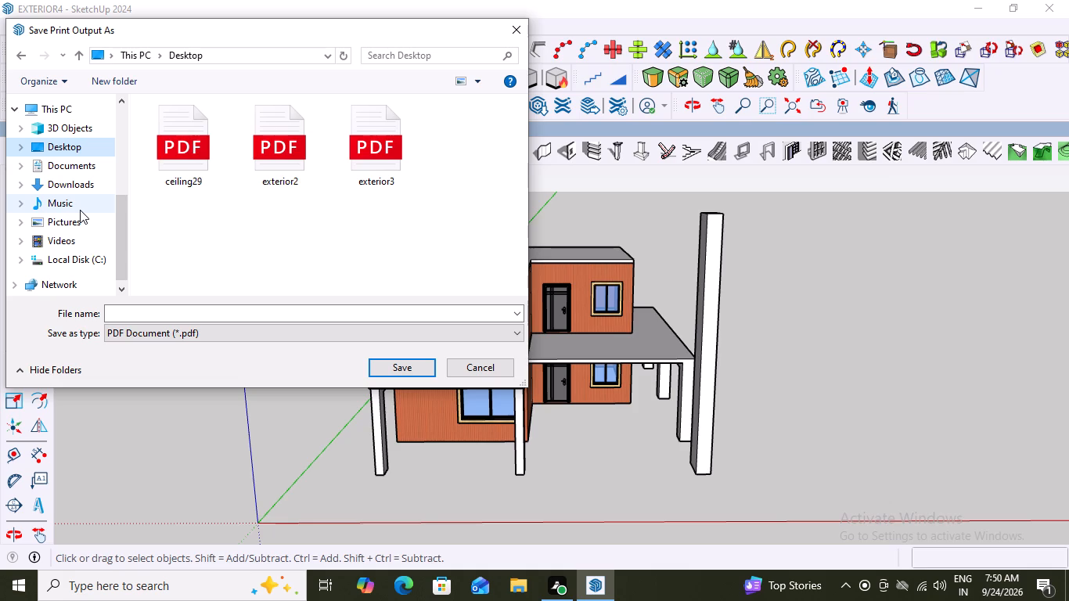
{"action": "left_click", "coordinate": [128, 316]}
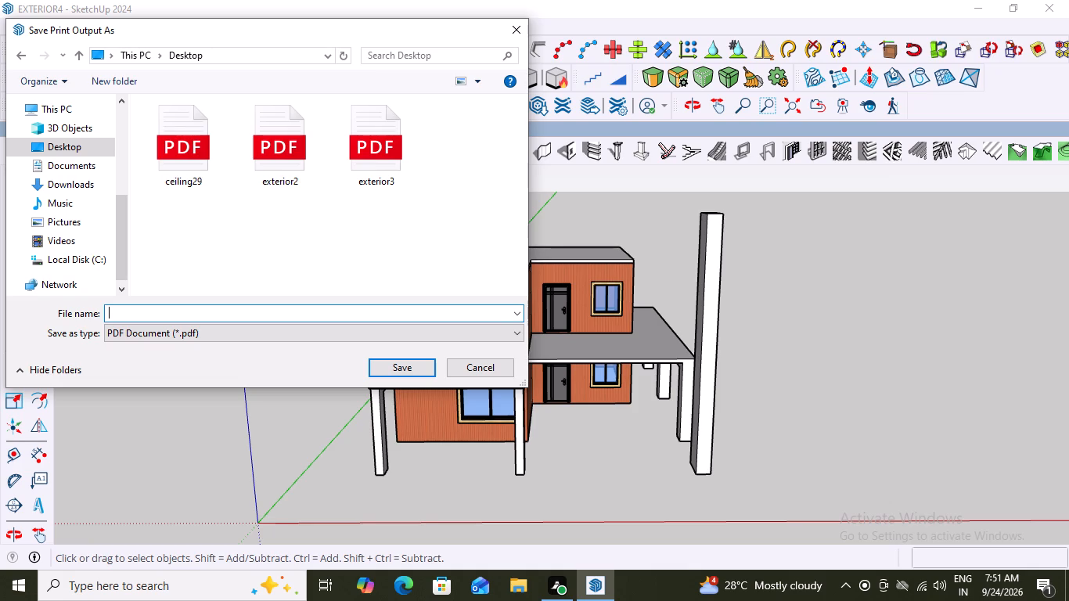
{"action": "type", "text": "EX"}
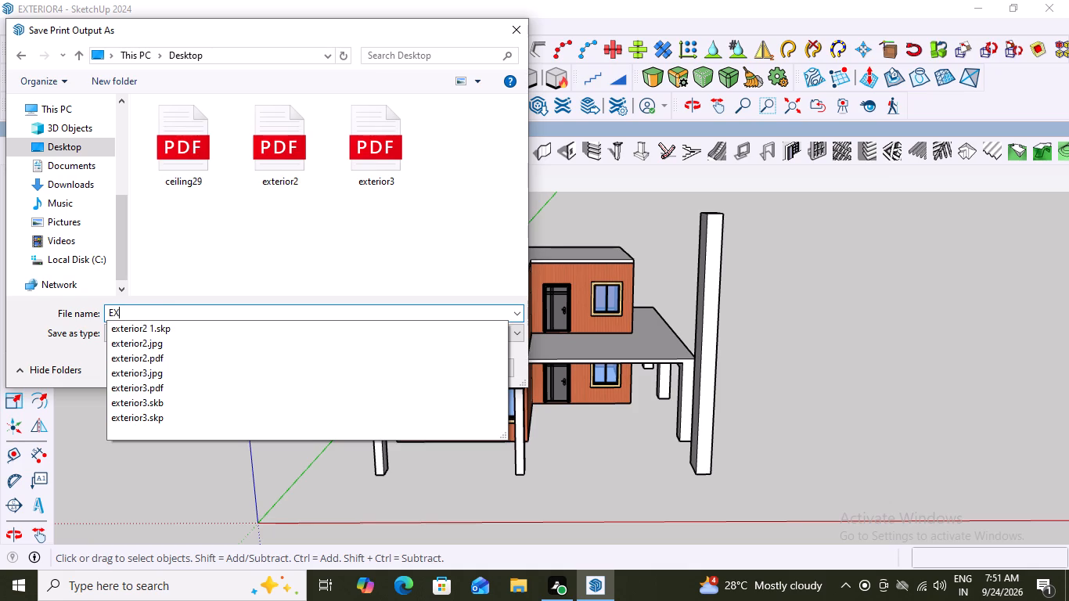
{"action": "type", "text": "TERIOR"}
{"action": "key", "text": "4"}
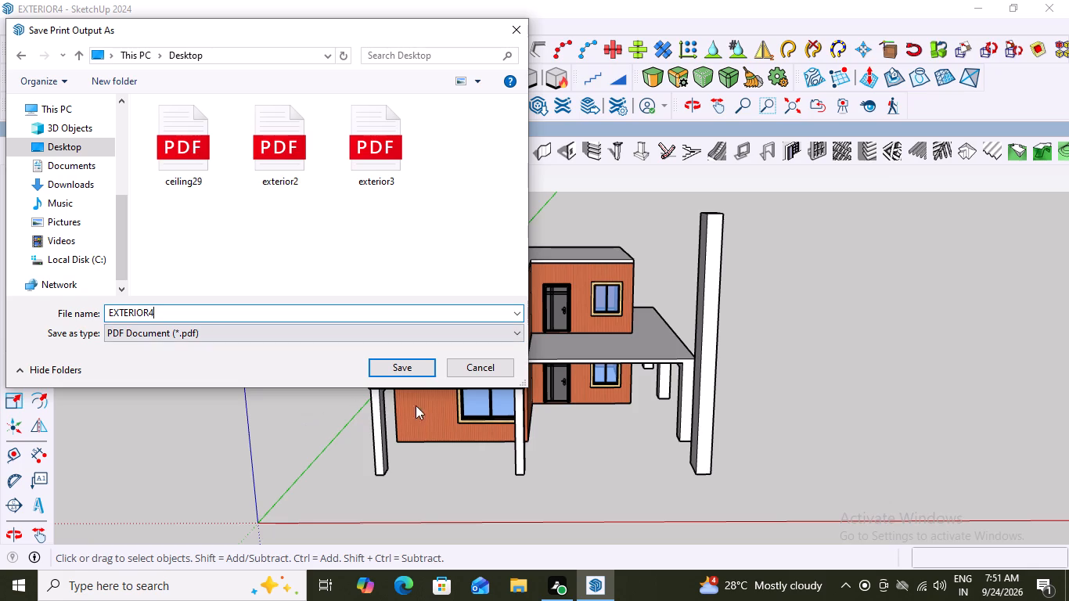
{"action": "left_click", "coordinate": [411, 367]}
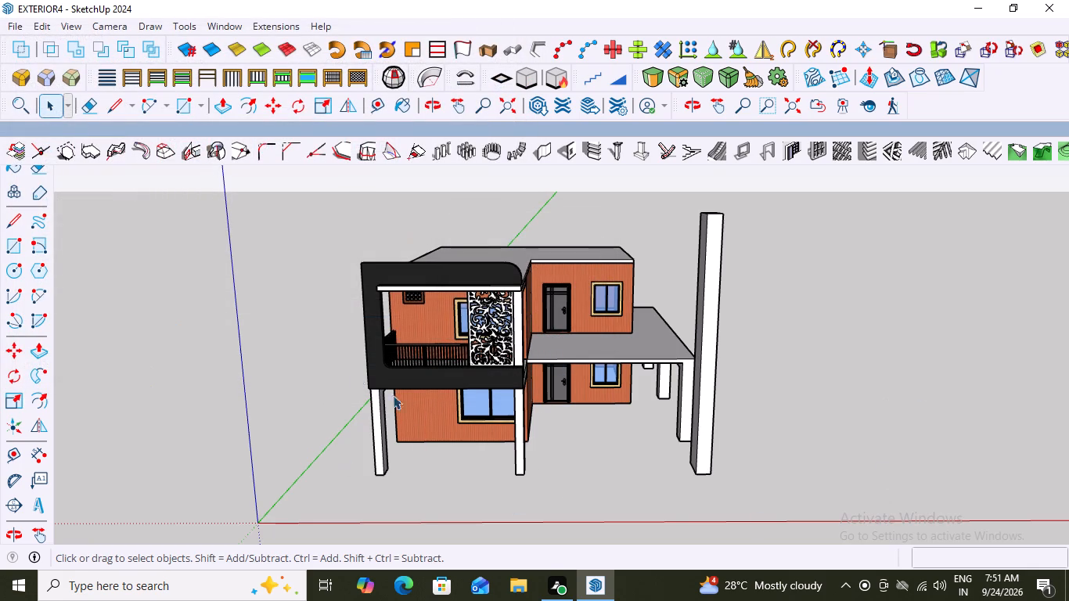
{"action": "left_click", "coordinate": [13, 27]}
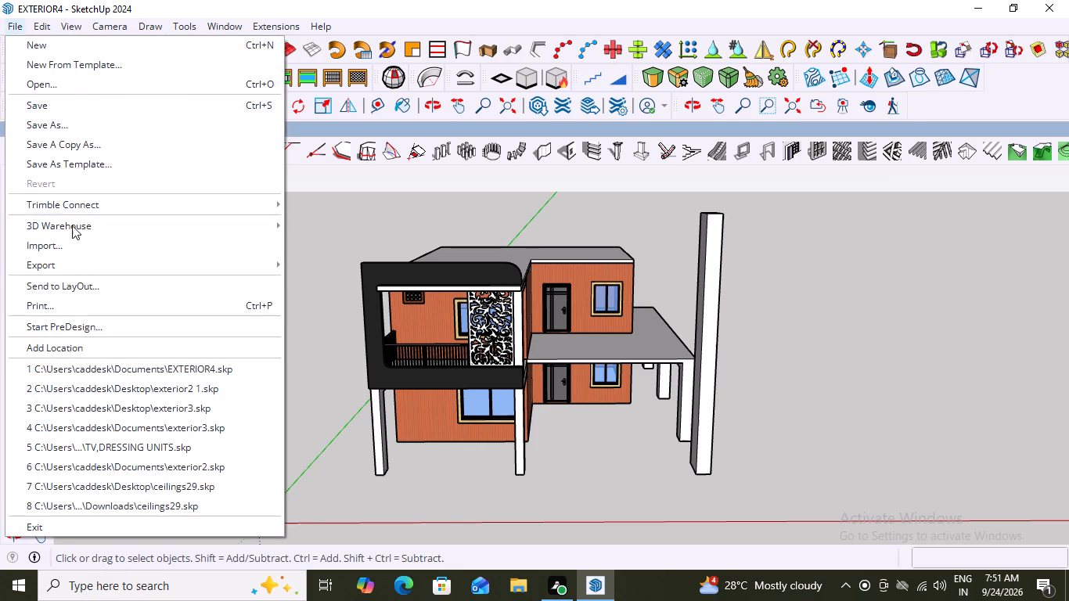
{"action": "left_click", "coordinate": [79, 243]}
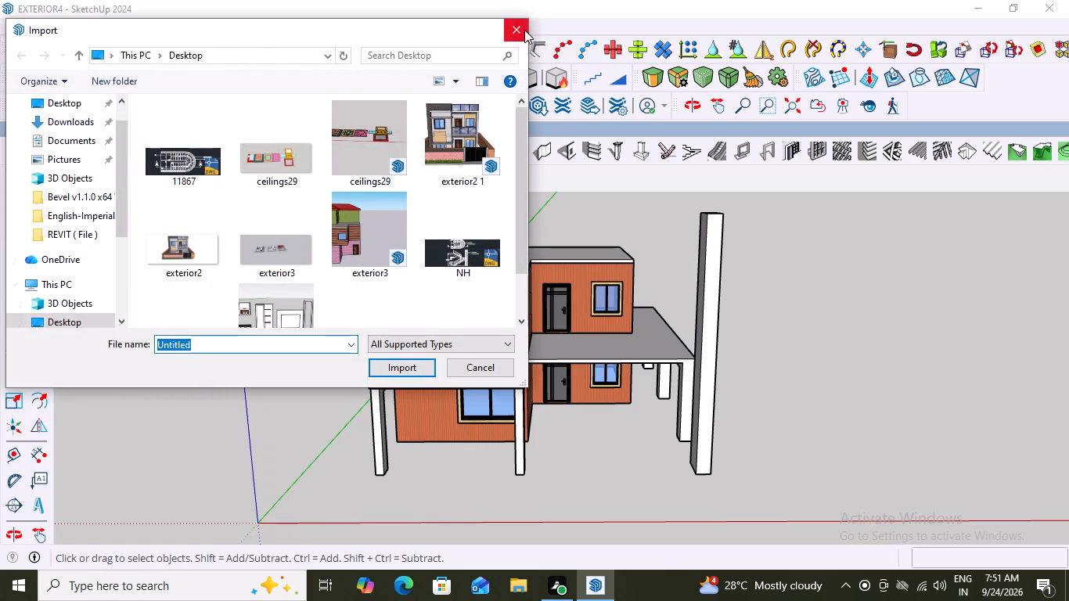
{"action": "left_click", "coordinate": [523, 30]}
Export the current house view as a 2D JPEG image named EXTERIOR4 to the Desktop.
{"action": "left_click", "coordinate": [16, 30]}
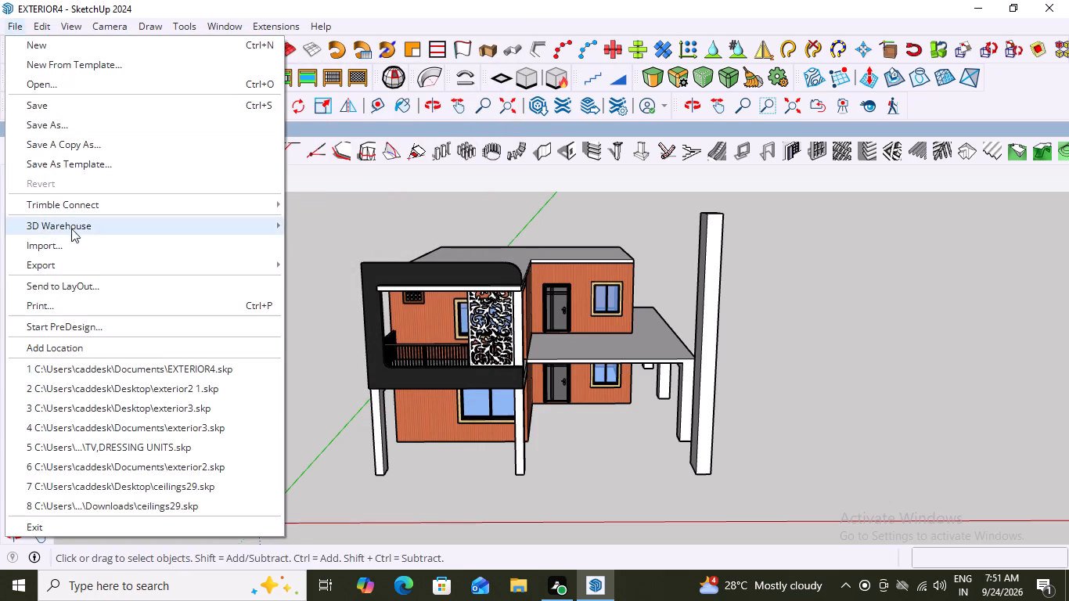
{"action": "left_click", "coordinate": [85, 262]}
{"action": "left_click", "coordinate": [336, 286]}
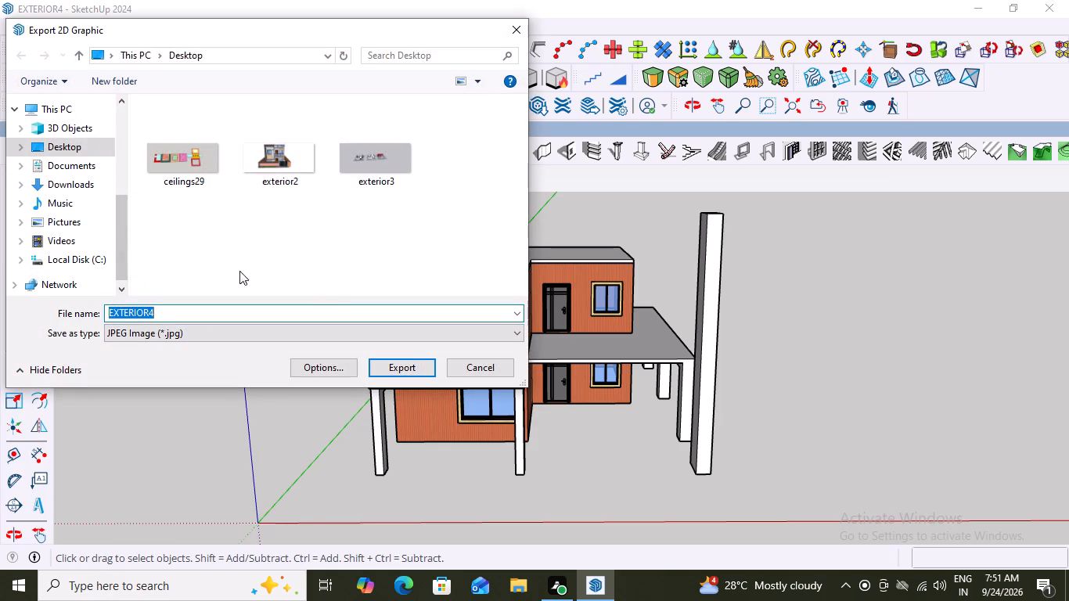
{"action": "left_click", "coordinate": [395, 368]}
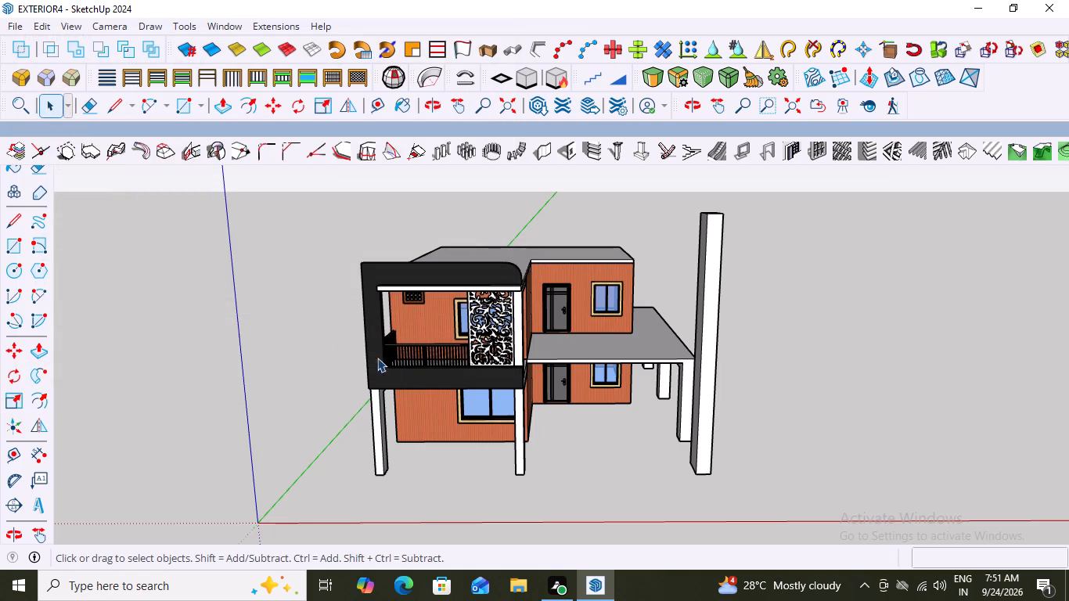
Save the model again as EXTERIOR4 in SketchUp format, this time on the Desktop.
{"action": "left_click", "coordinate": [16, 26]}
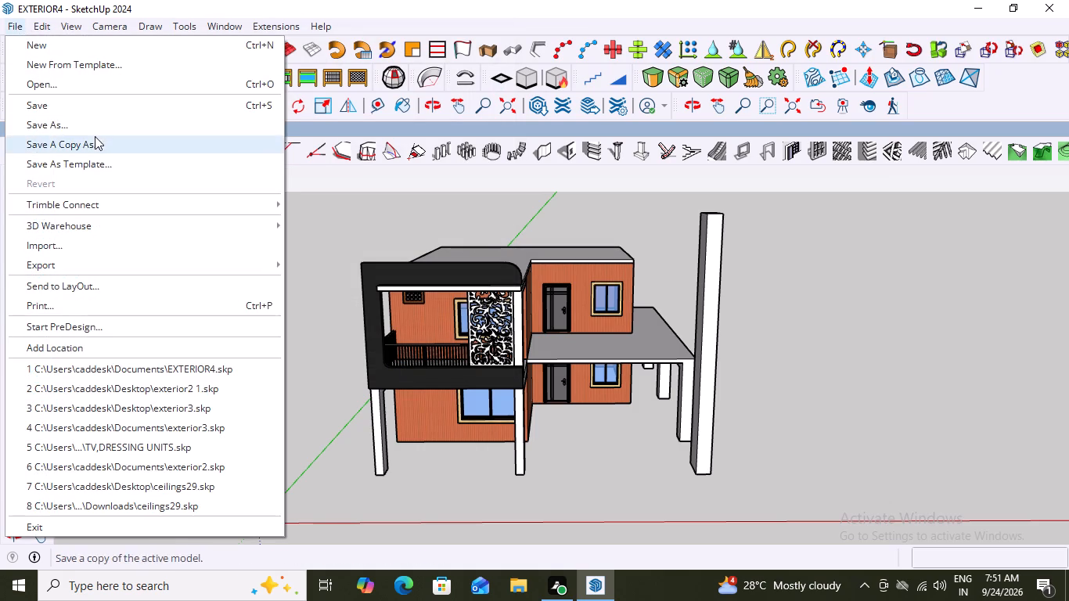
{"action": "left_click", "coordinate": [99, 127]}
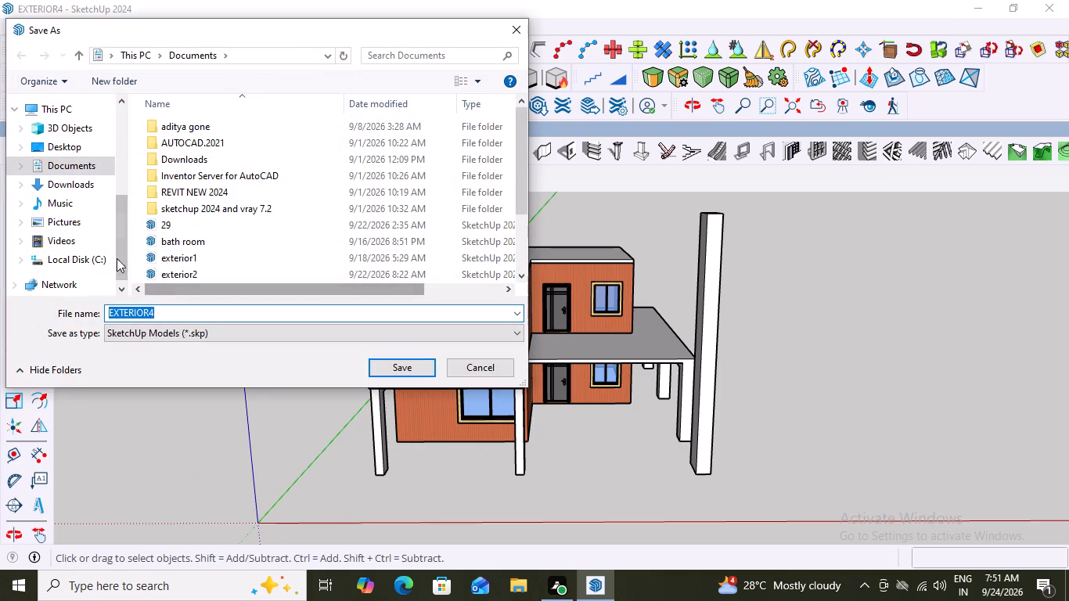
{"action": "left_click", "coordinate": [59, 146]}
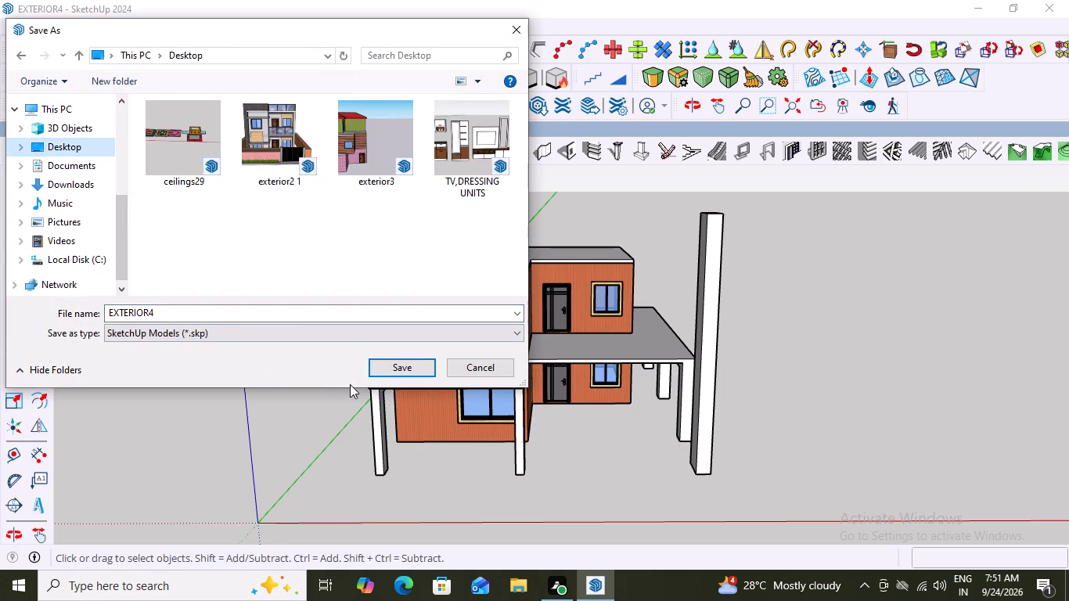
{"action": "left_click", "coordinate": [388, 369]}
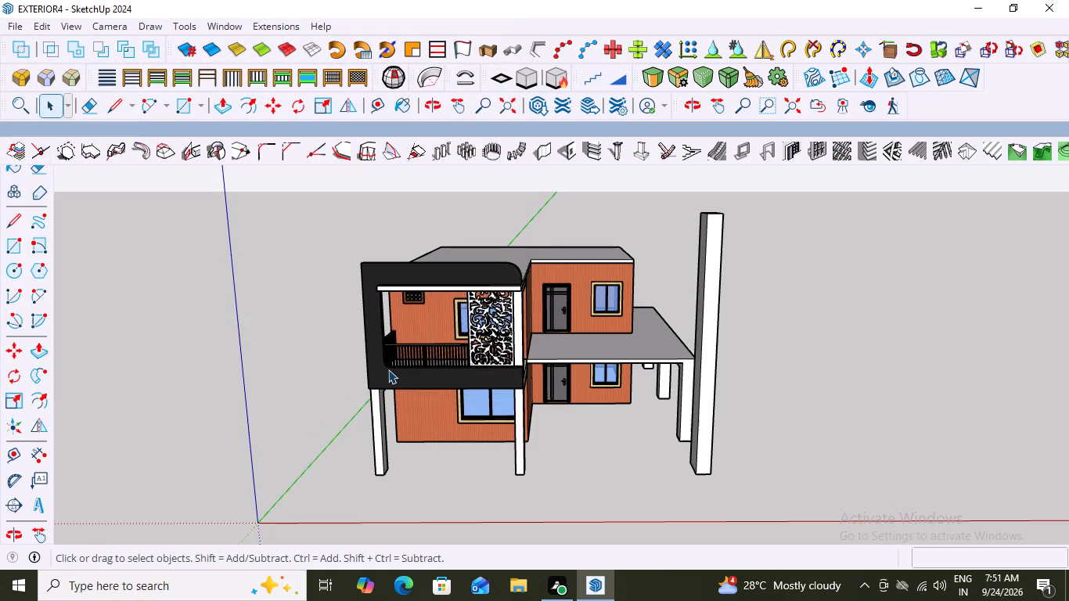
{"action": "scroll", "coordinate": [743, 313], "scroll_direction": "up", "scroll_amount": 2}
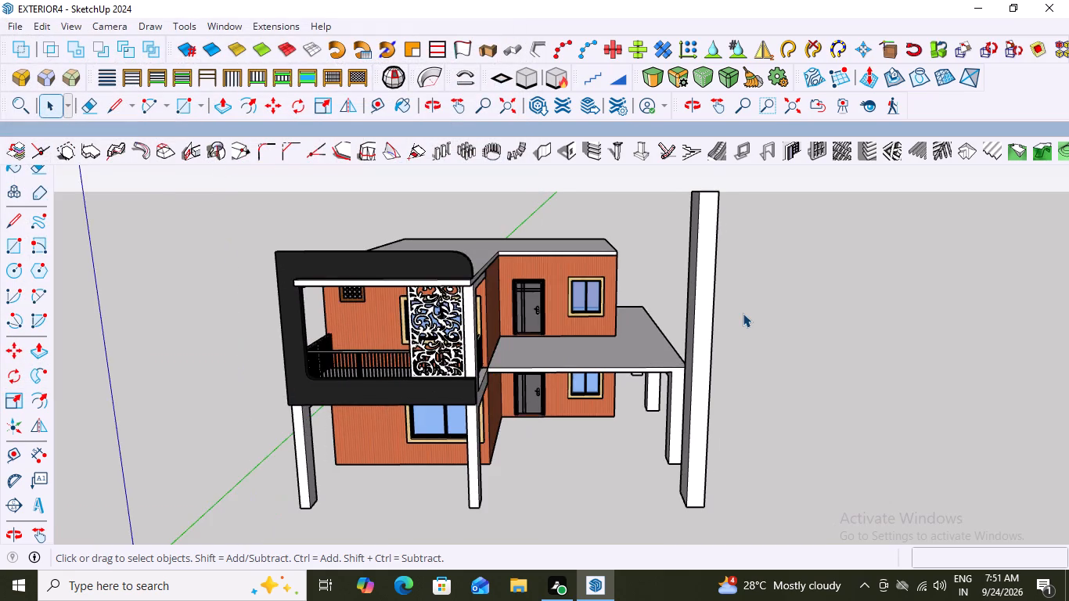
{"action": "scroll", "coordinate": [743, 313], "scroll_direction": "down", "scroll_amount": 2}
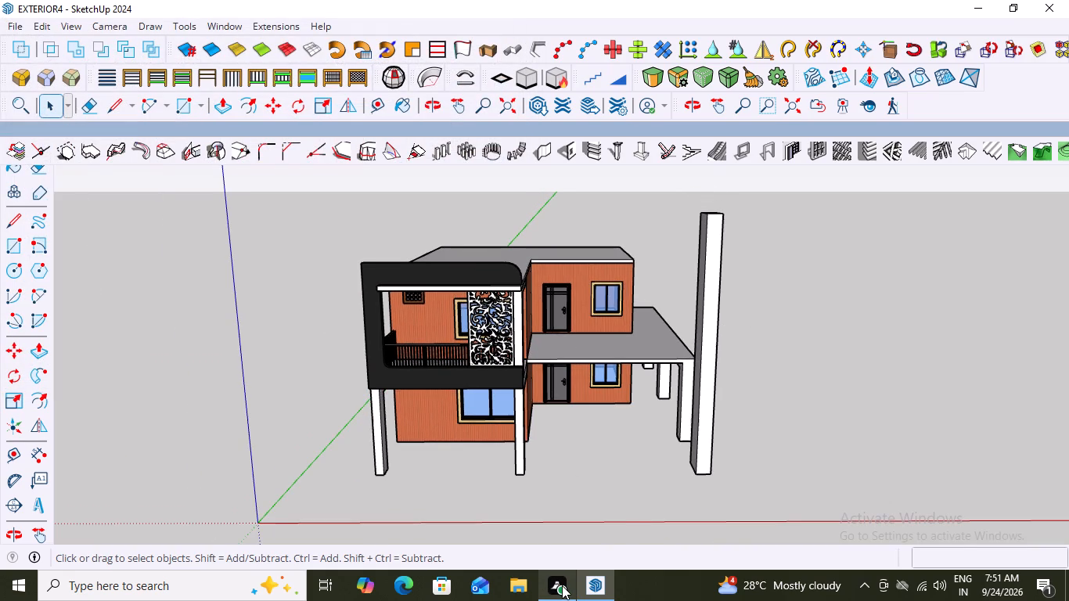